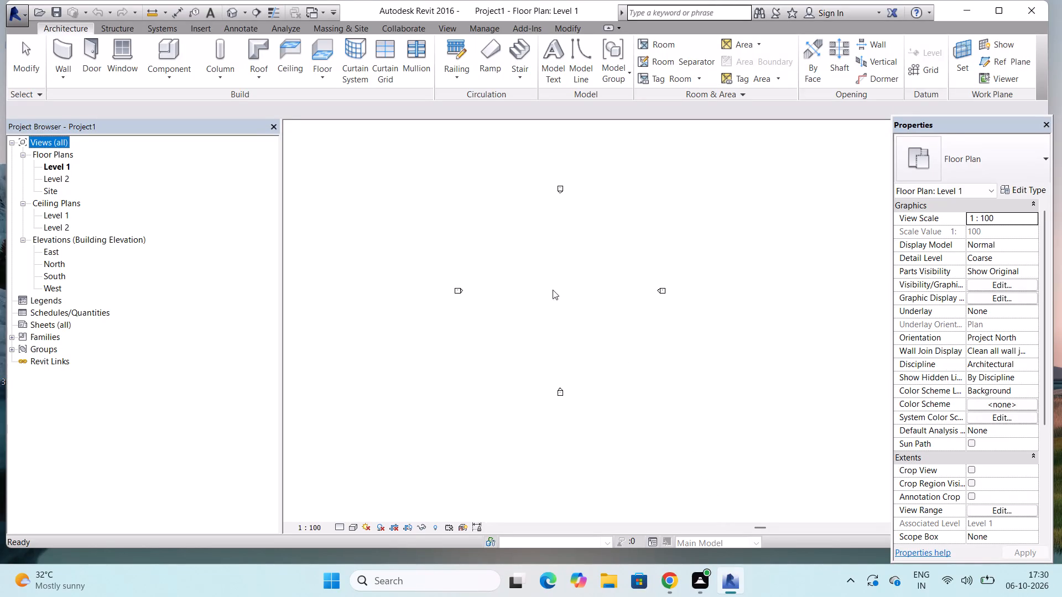
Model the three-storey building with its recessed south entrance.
Duplicate the Generic - 200mm basic wall type as a new type named Generic - 9".
{"action": "left_click", "coordinate": [70, 51]}
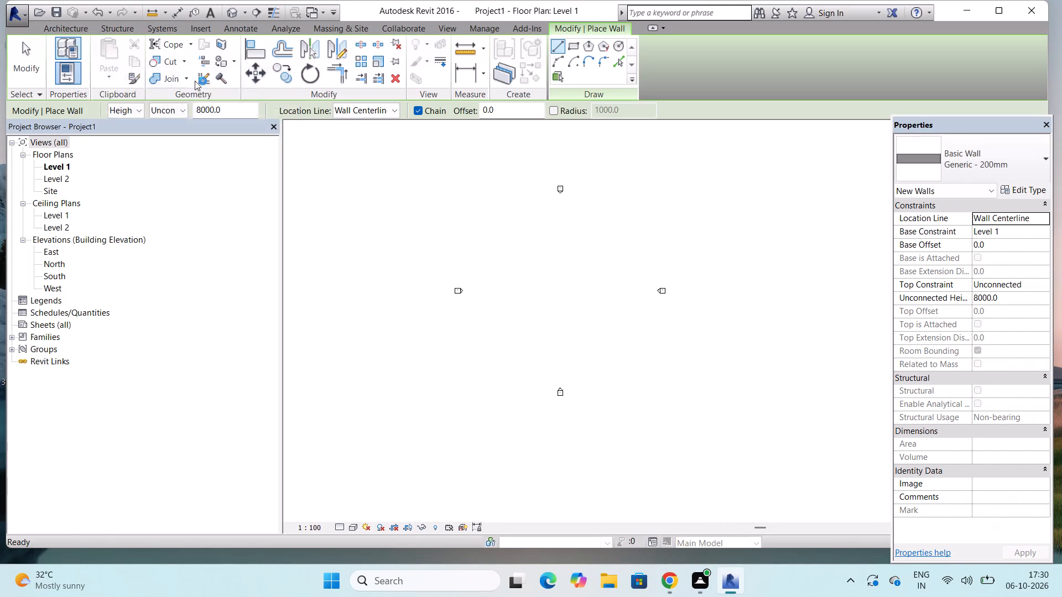
{"action": "left_click", "coordinate": [1043, 156]}
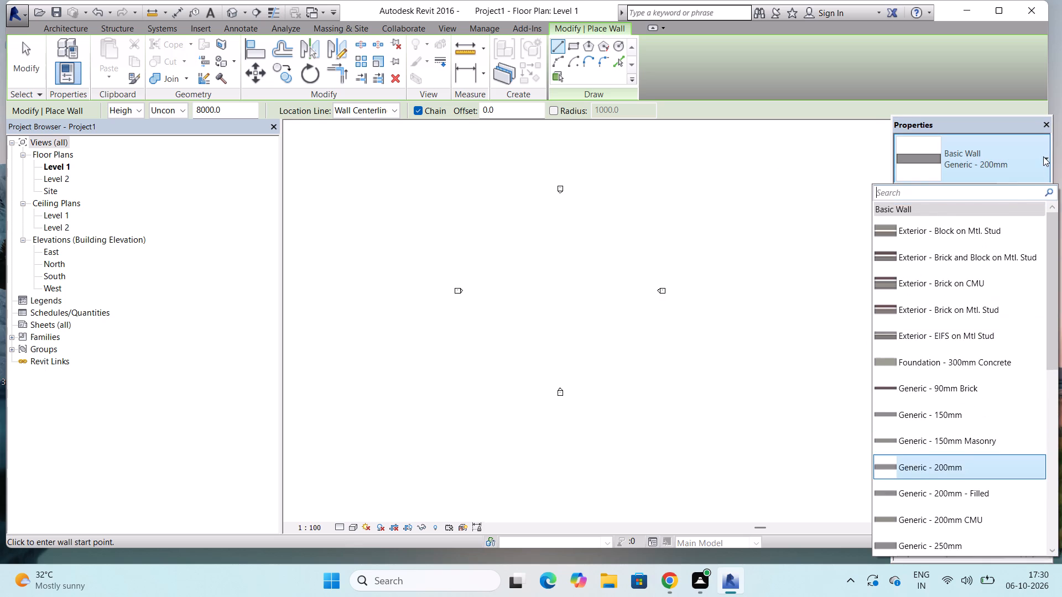
{"action": "left_click", "coordinate": [1043, 156]}
{"action": "left_click", "coordinate": [1037, 191]}
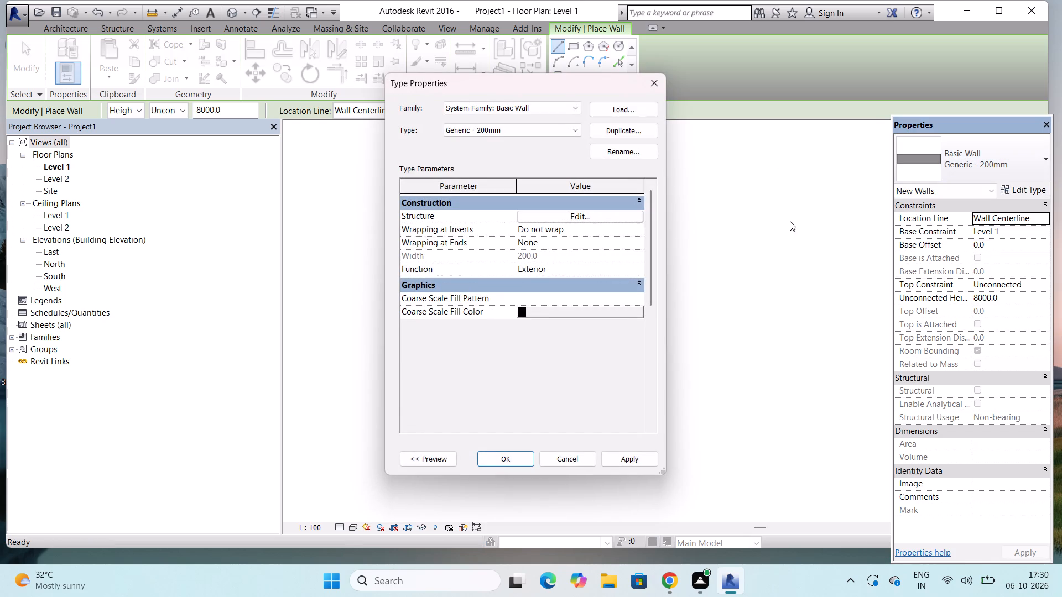
{"action": "left_click", "coordinate": [623, 128]}
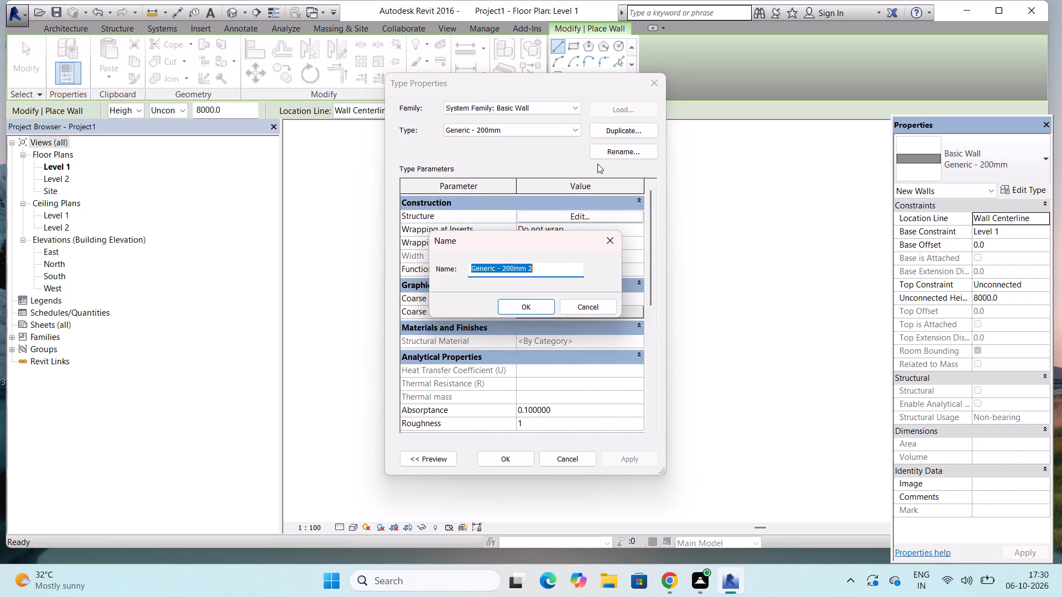
{"action": "left_click", "coordinate": [537, 267]}
{"action": "key", "text": "BackSpace"}
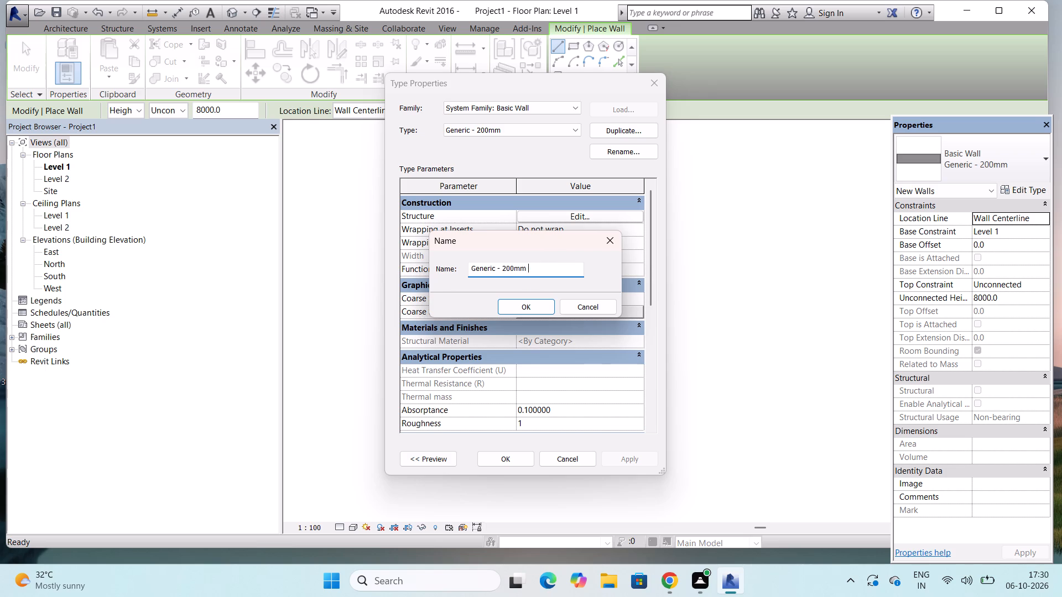
{"action": "key", "text": "BackSpace"}
{"action": "key", "text": "BackSpace"}
{"action": "key", "text": "BackSpace"}
{"action": "key", "text": "BackSpace"}
{"action": "key", "text": "BackSpace"}
{"action": "key", "text": "BackSpace"}
{"action": "key", "text": "9"}
{"action": "key", "text": "shift+quotedbl"}
{"action": "left_click", "coordinate": [539, 305]}
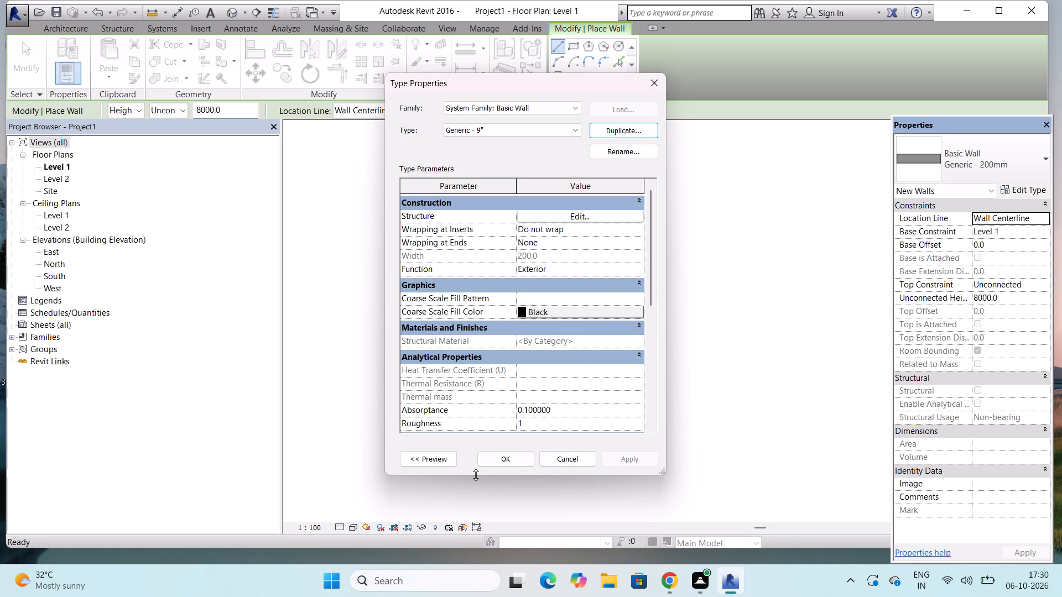
{"action": "left_click", "coordinate": [501, 458]}
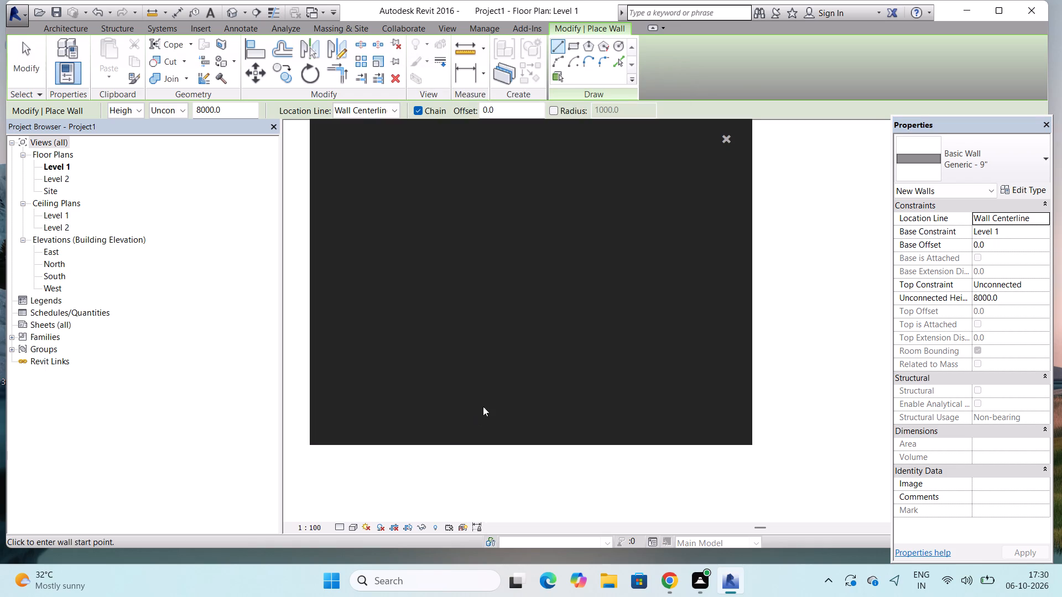
{"action": "left_click", "coordinate": [725, 135]}
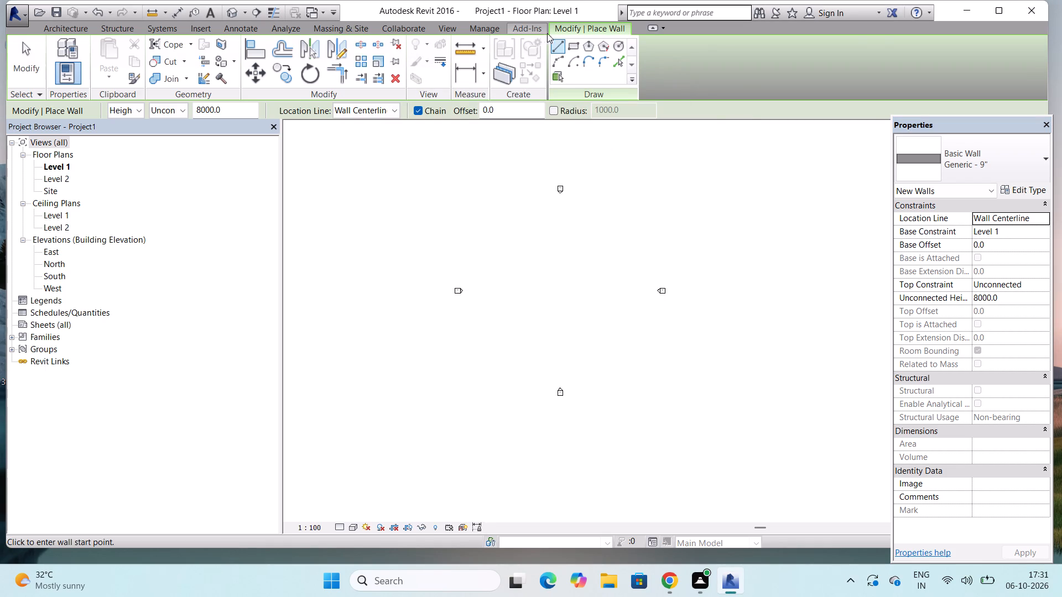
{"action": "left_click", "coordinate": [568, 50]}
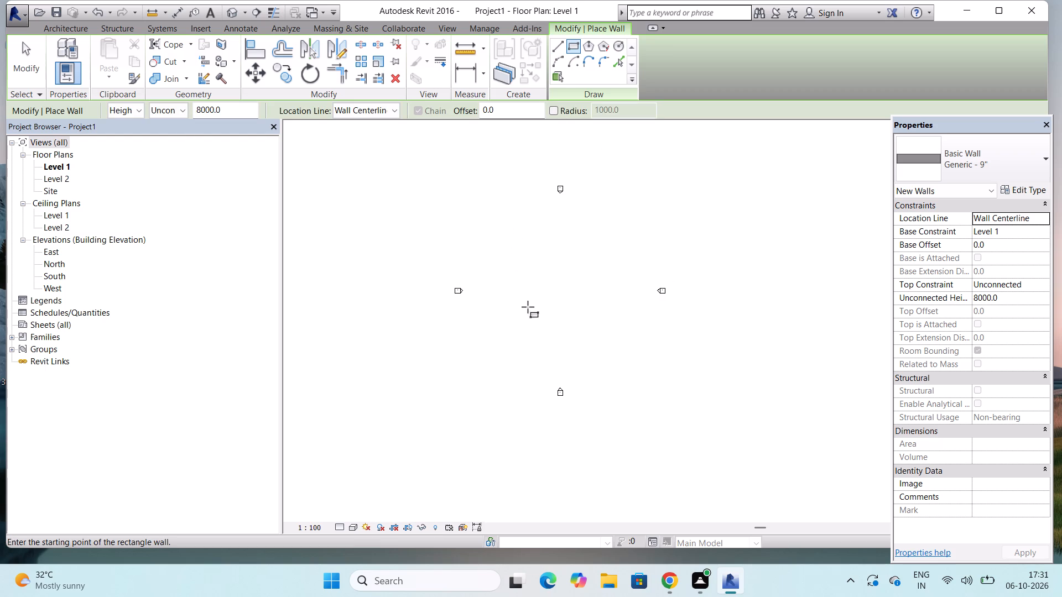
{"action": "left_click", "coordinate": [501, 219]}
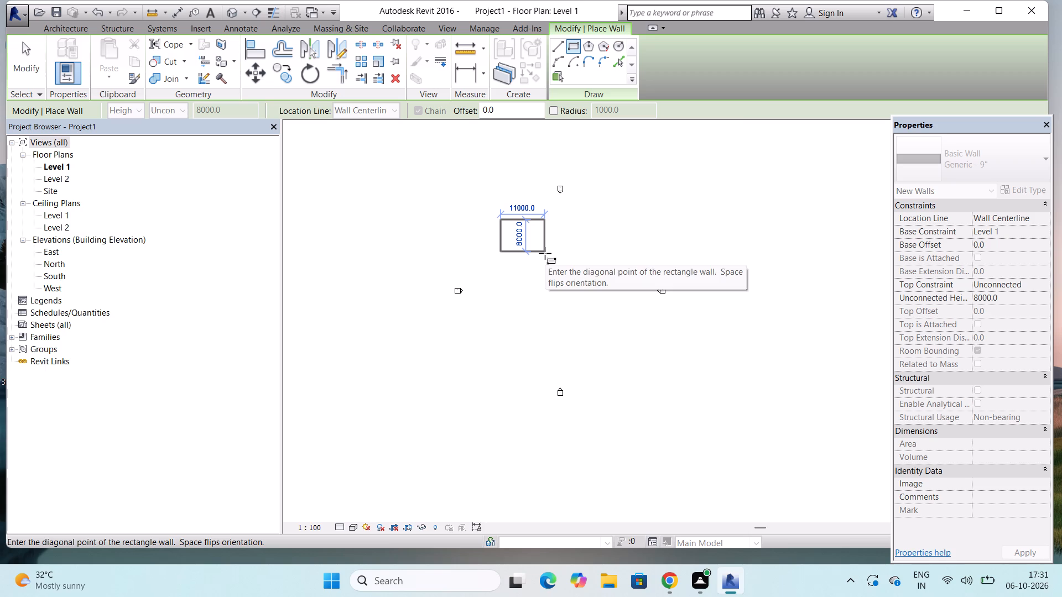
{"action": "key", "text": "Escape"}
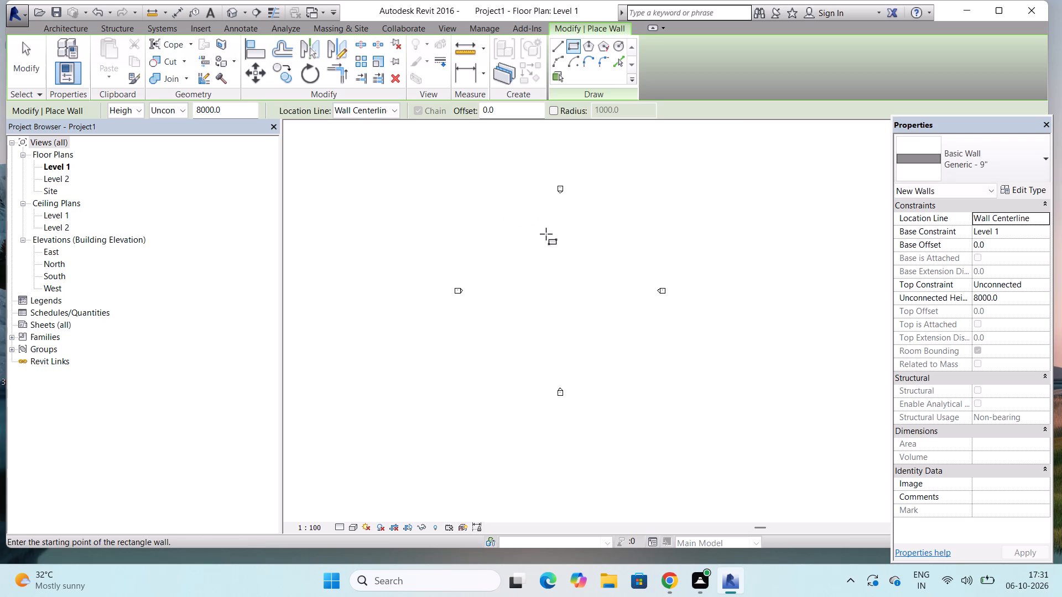
Open the East building elevation view.
{"action": "left_click", "coordinate": [75, 28]}
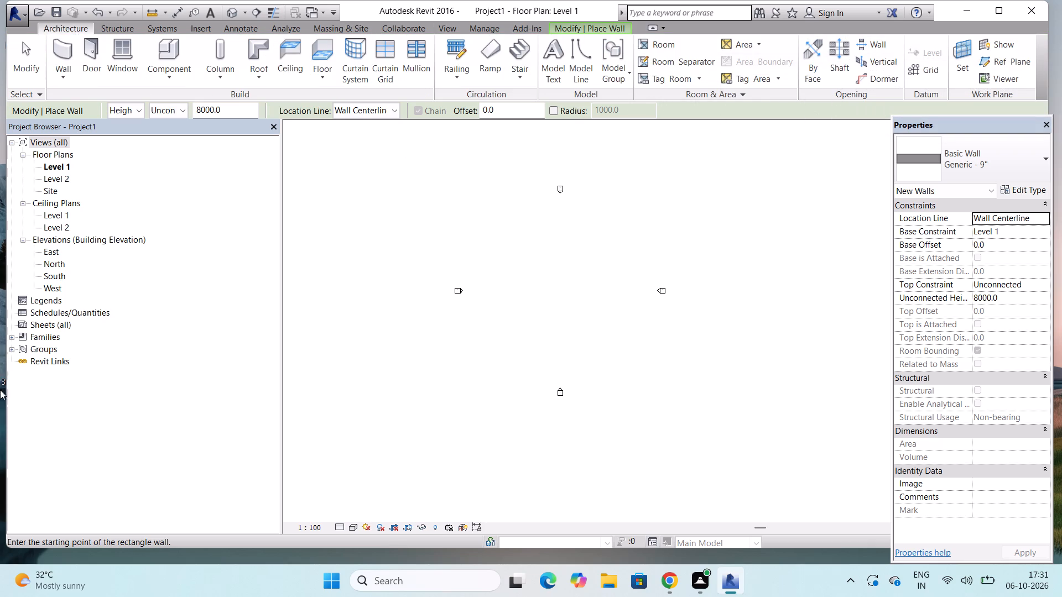
{"action": "left_click", "coordinate": [52, 251]}
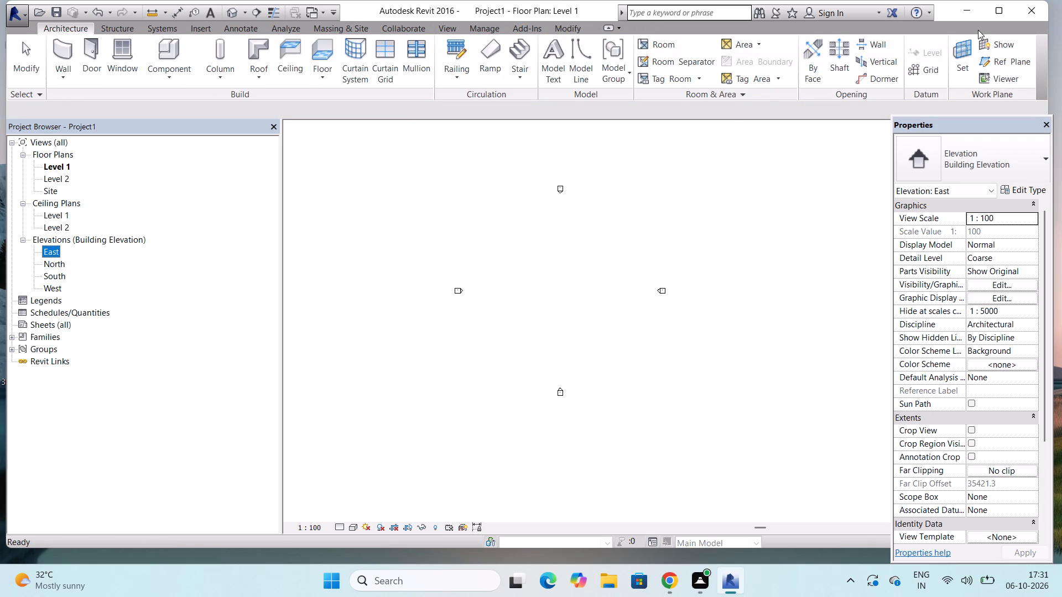
{"action": "left_click", "coordinate": [939, 50]}
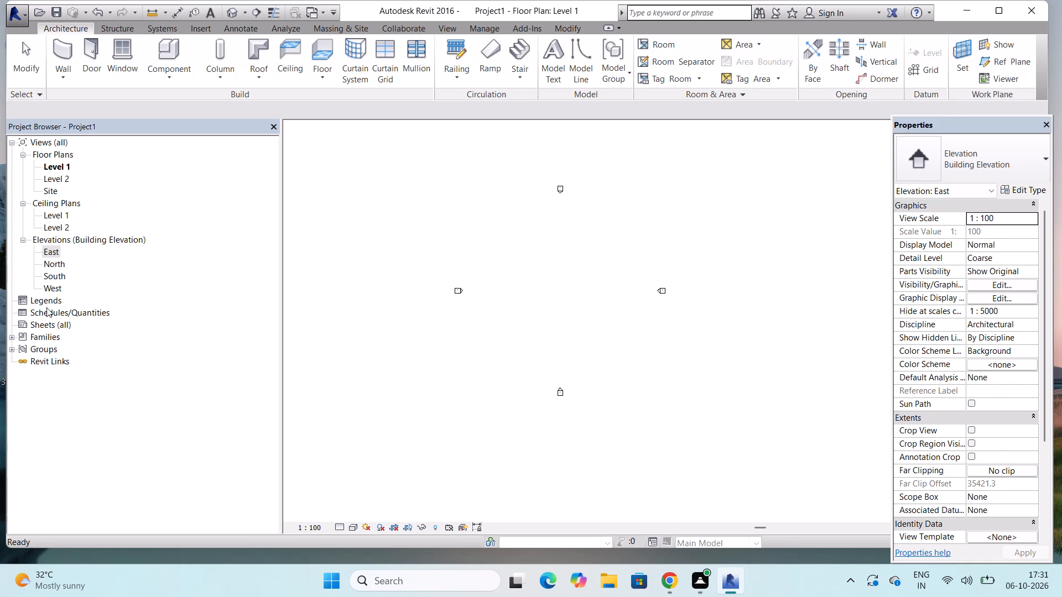
{"action": "double_click", "coordinate": [50, 254]}
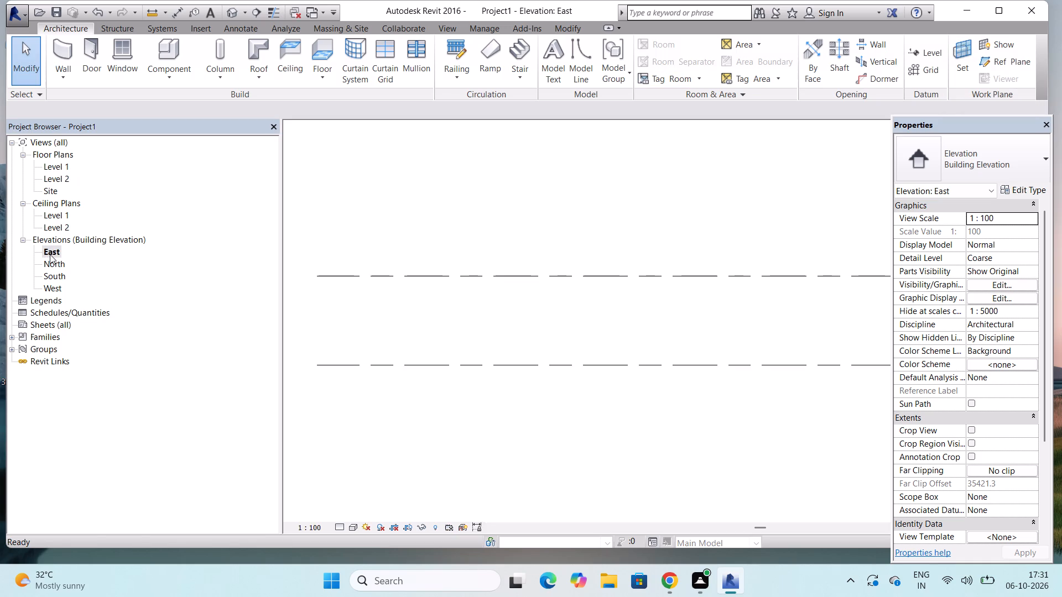
{"action": "scroll", "coordinate": [592, 269], "scroll_direction": "down", "scroll_amount": 4}
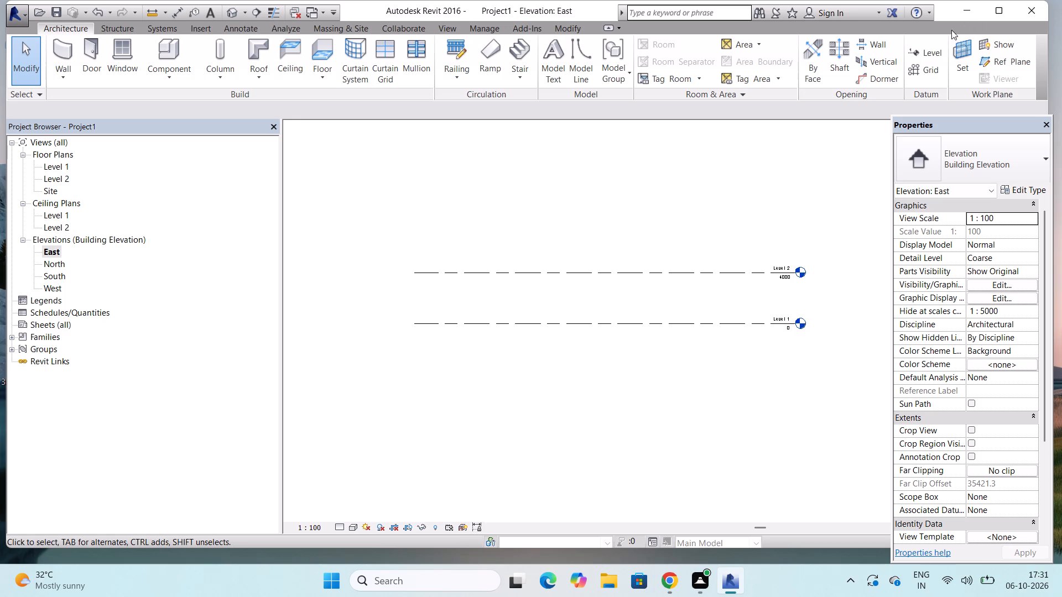
{"action": "left_click", "coordinate": [926, 55]}
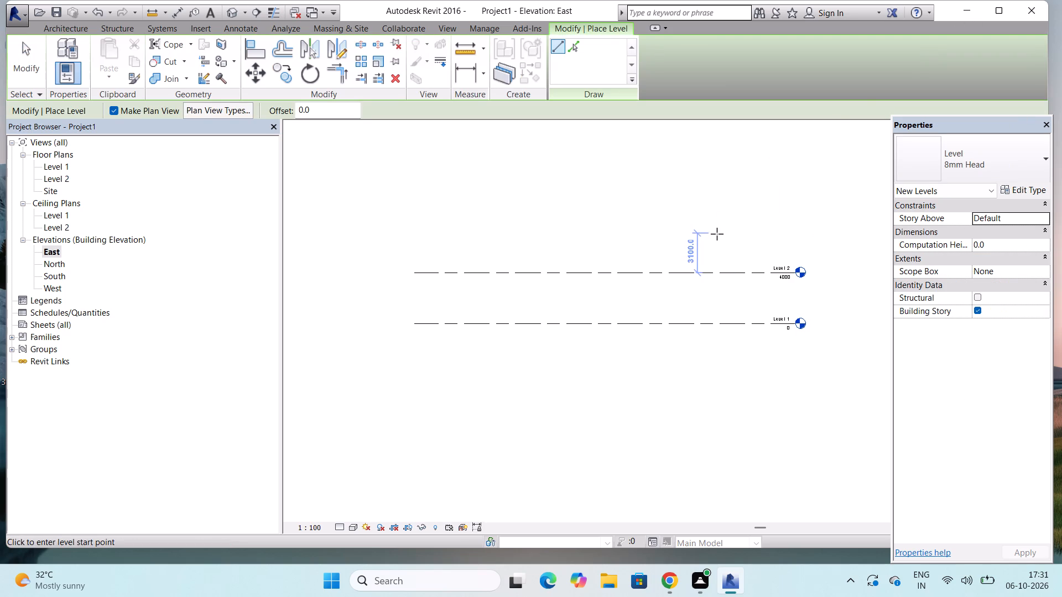
{"action": "key", "text": "Escape"}
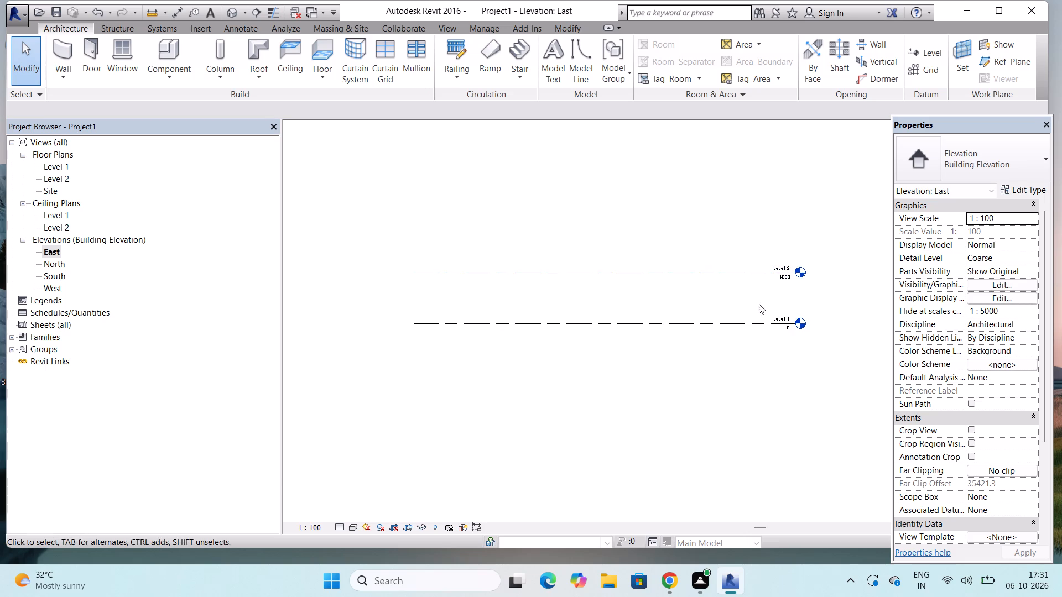
Rename Level 1 in the East elevation as GROUND FLOOR without renaming the corresponding views.
{"action": "scroll", "coordinate": [780, 319], "scroll_direction": "up", "scroll_amount": 7}
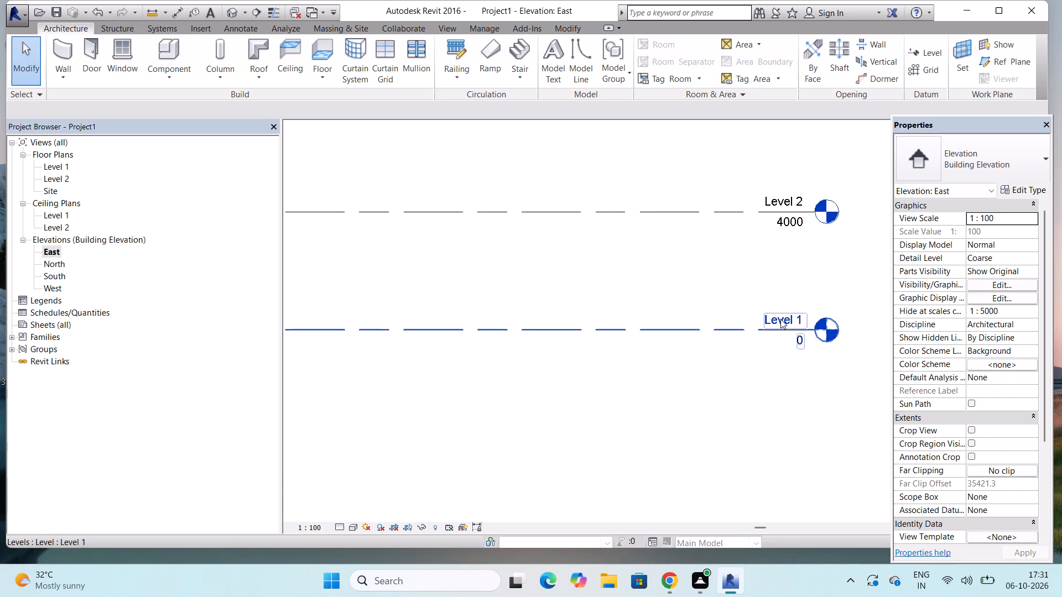
{"action": "scroll", "coordinate": [782, 317], "scroll_direction": "up", "scroll_amount": 2}
{"action": "left_click", "coordinate": [795, 317]}
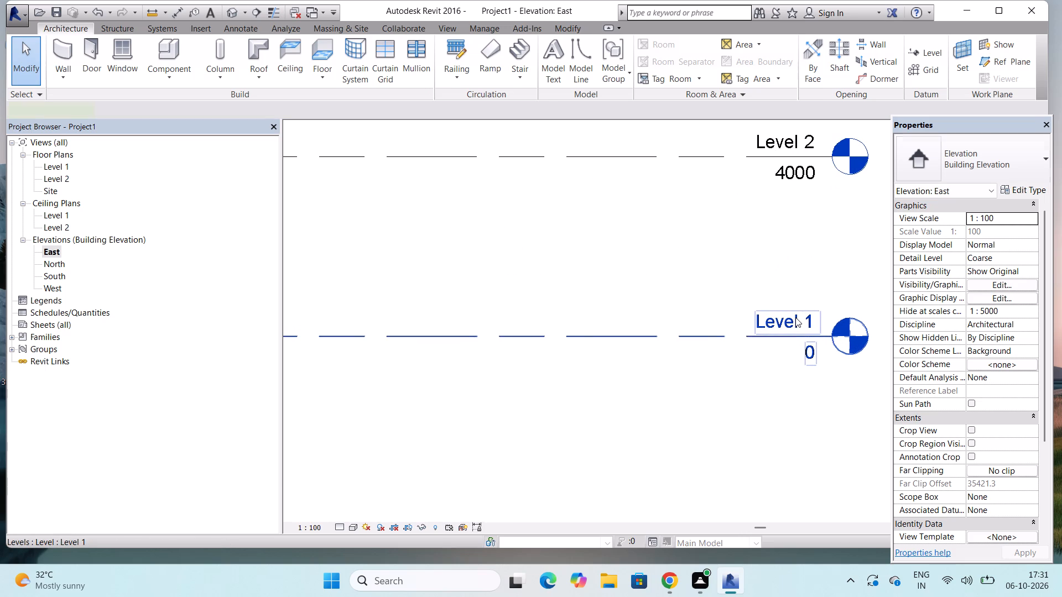
{"action": "double_click", "coordinate": [795, 317]}
{"action": "left_click", "coordinate": [795, 317]}
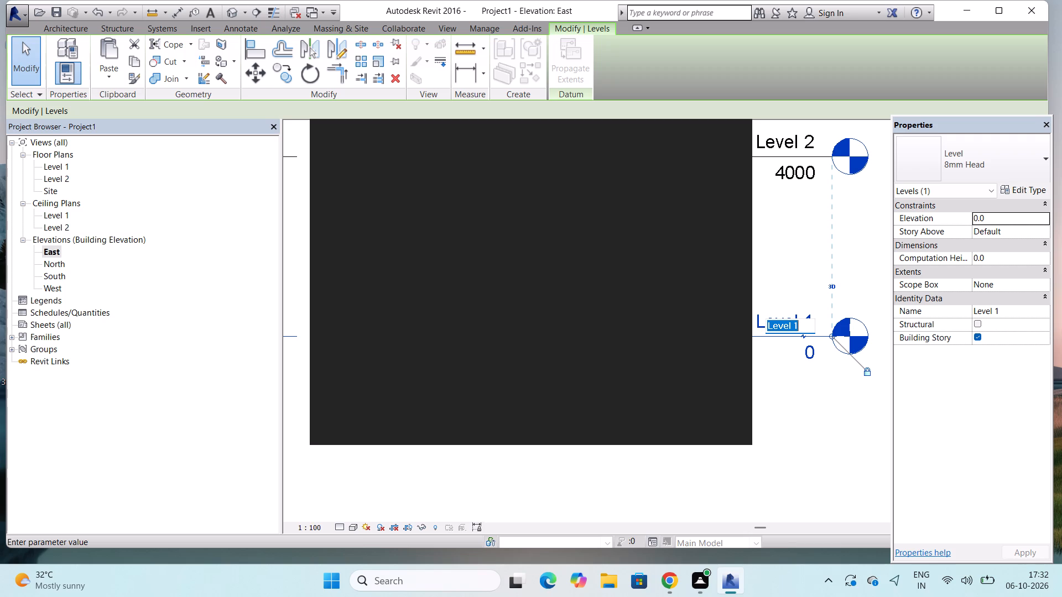
{"action": "left_click", "coordinate": [727, 137]}
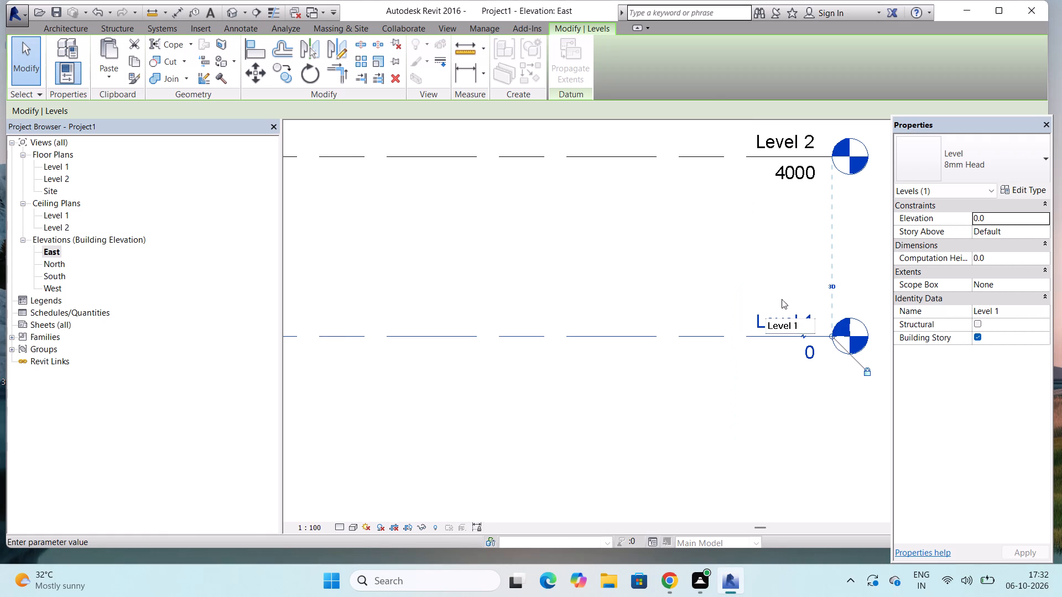
{"action": "left_click", "coordinate": [806, 326]}
{"action": "key", "text": "BackSpace"}
{"action": "key", "text": "BackSpace"}
{"action": "key", "text": "BackSpace"}
{"action": "key", "text": "BackSpace"}
{"action": "key", "text": "BackSpace"}
{"action": "key", "text": "BackSpace"}
{"action": "key", "text": "BackSpace"}
{"action": "key", "text": "g"}
{"action": "key", "text": "r"}
{"action": "type", "text": "OU"}
{"action": "key", "text": "n"}
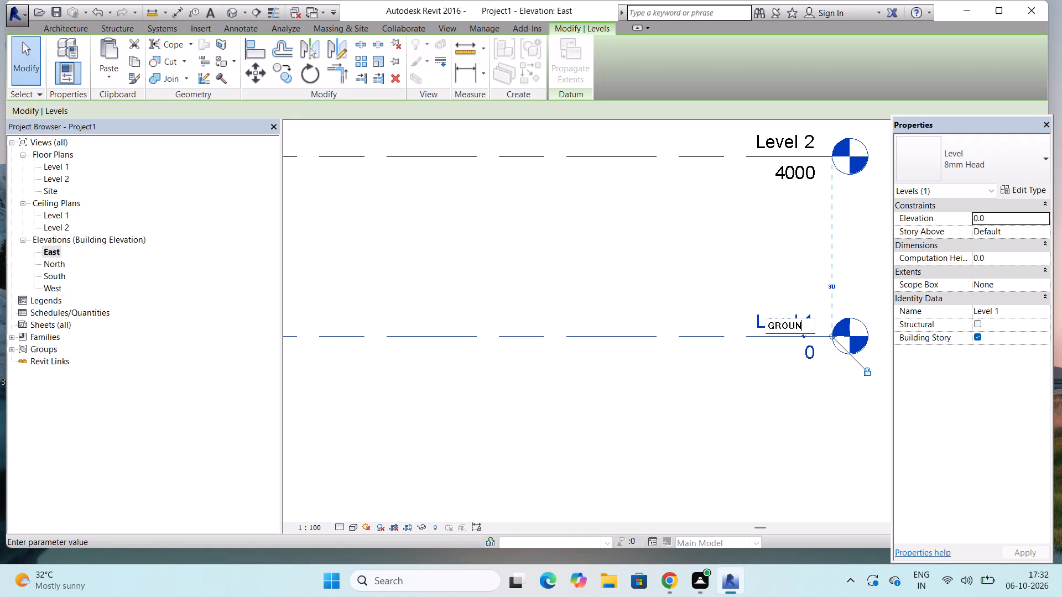
{"action": "key", "text": "d"}
{"action": "key", "text": "space"}
{"action": "key", "text": "f"}
{"action": "key", "text": "l"}
{"action": "type", "text": "OO"}
{"action": "key", "text": "r"}
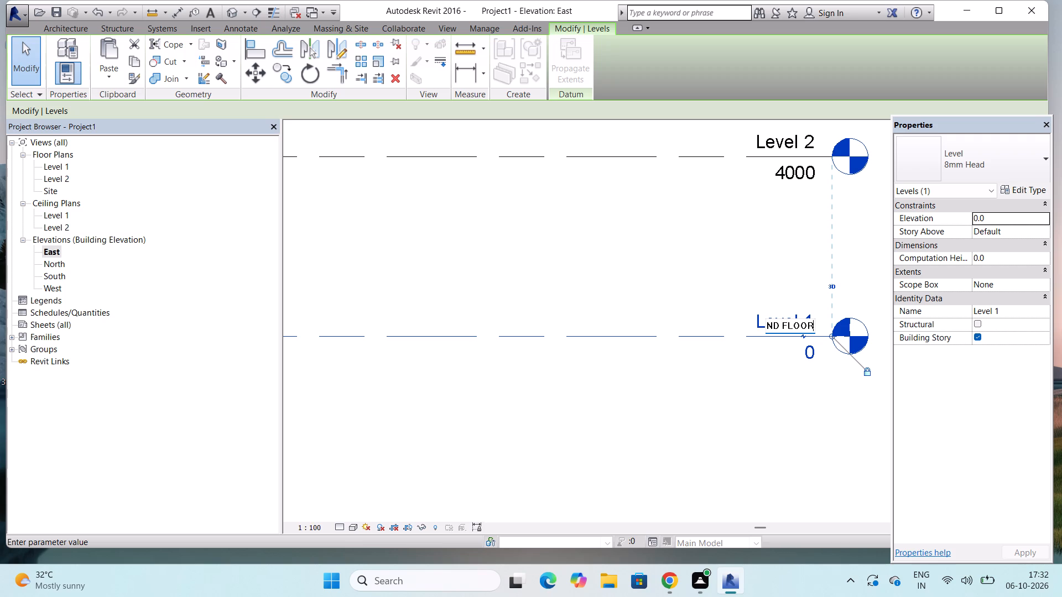
{"action": "left_click", "coordinate": [712, 232]}
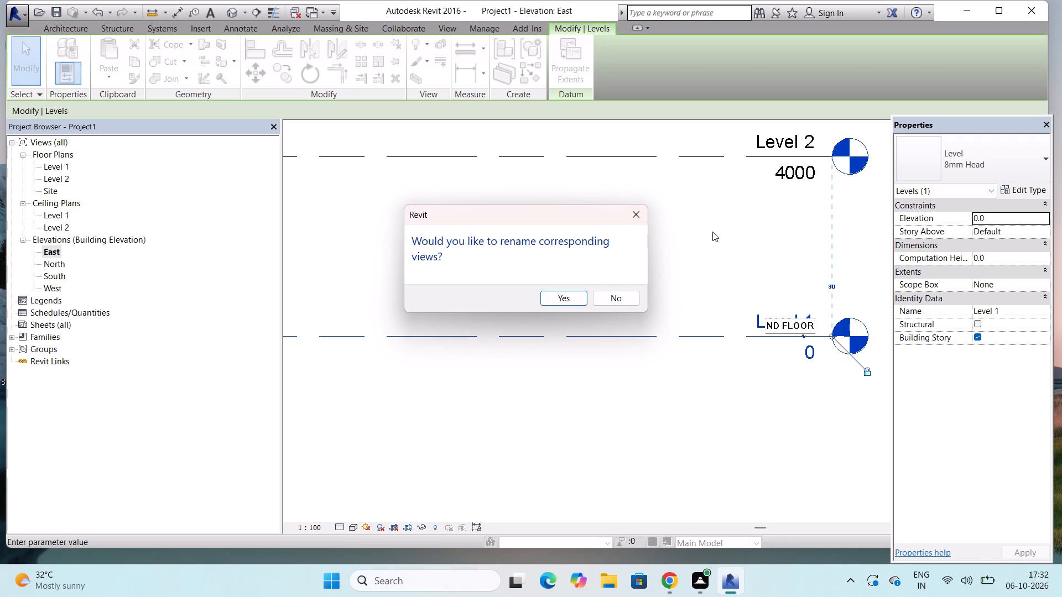
{"action": "left_click", "coordinate": [747, 241]}
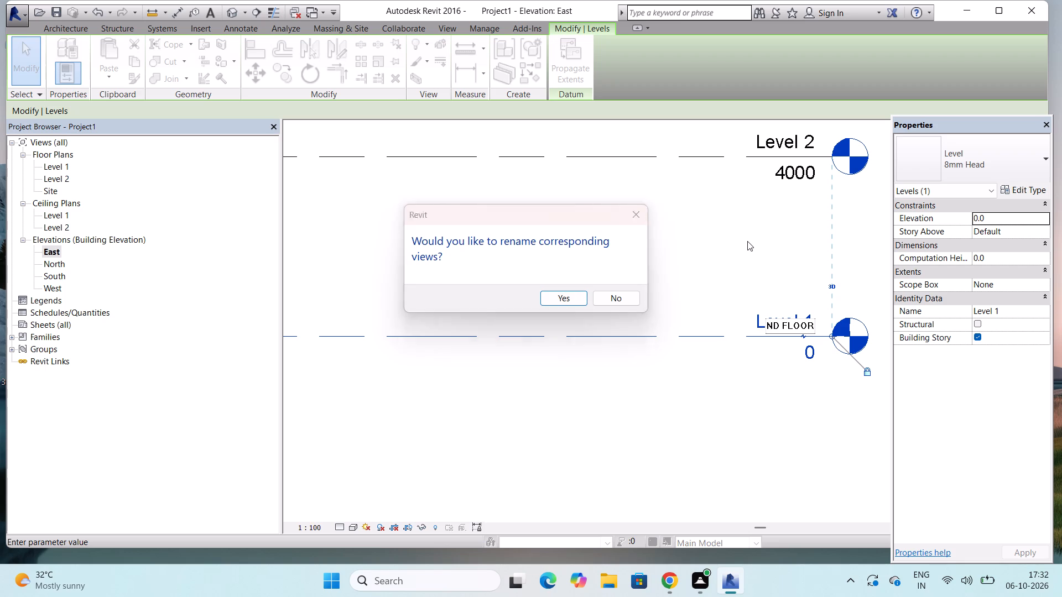
{"action": "left_click", "coordinate": [636, 213]}
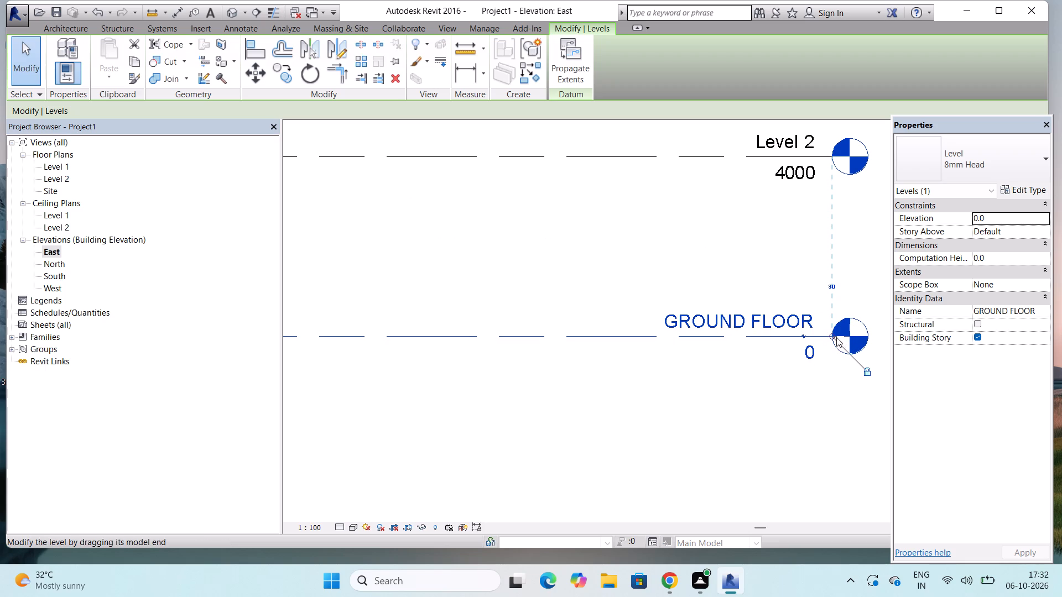
Add an elbow to the GROUND FLOOR level line to offset its level head below the line.
{"action": "left_click", "coordinate": [801, 336]}
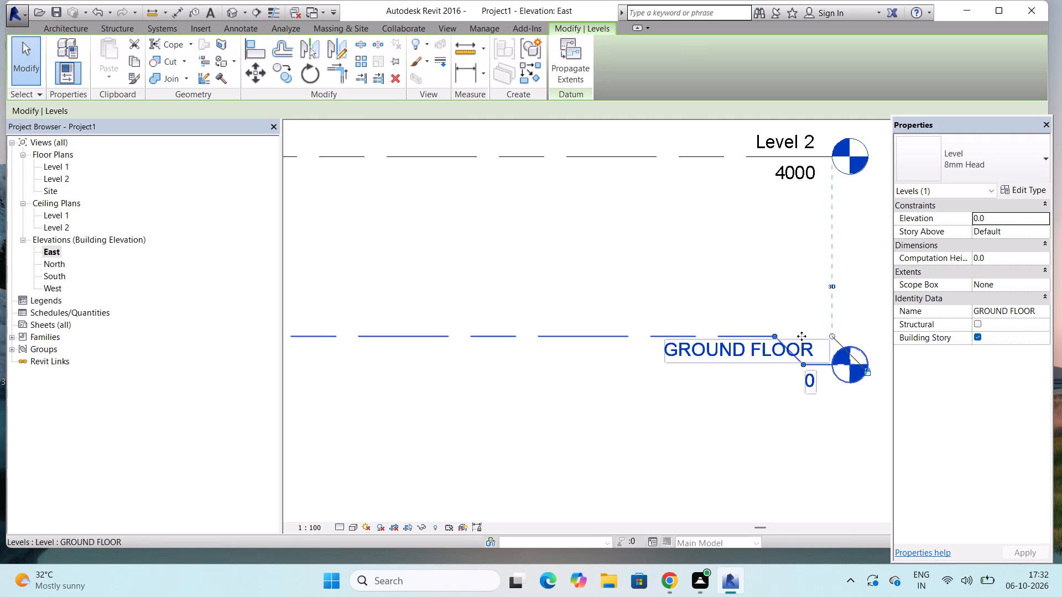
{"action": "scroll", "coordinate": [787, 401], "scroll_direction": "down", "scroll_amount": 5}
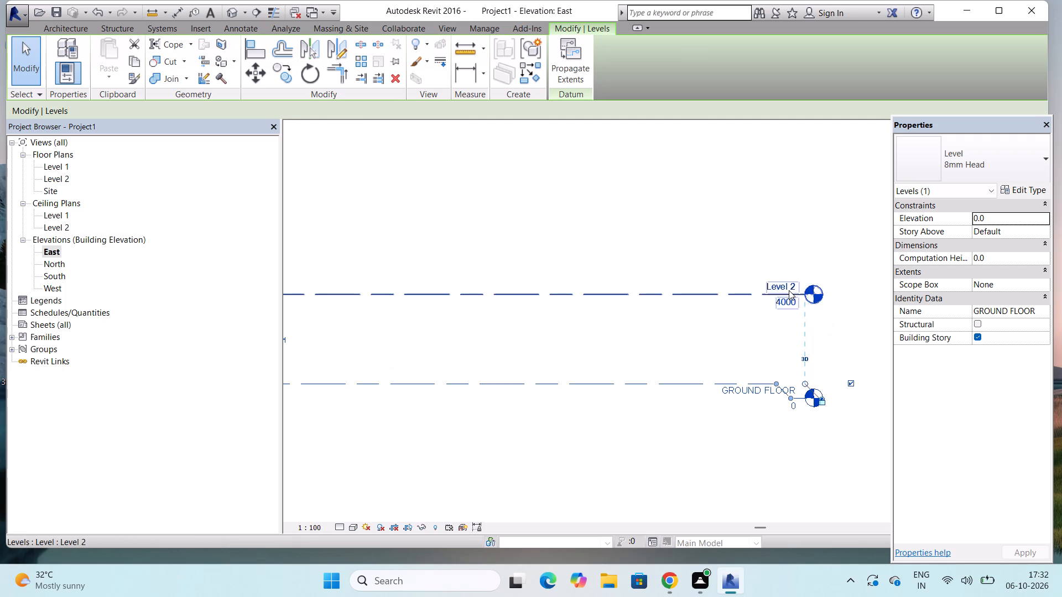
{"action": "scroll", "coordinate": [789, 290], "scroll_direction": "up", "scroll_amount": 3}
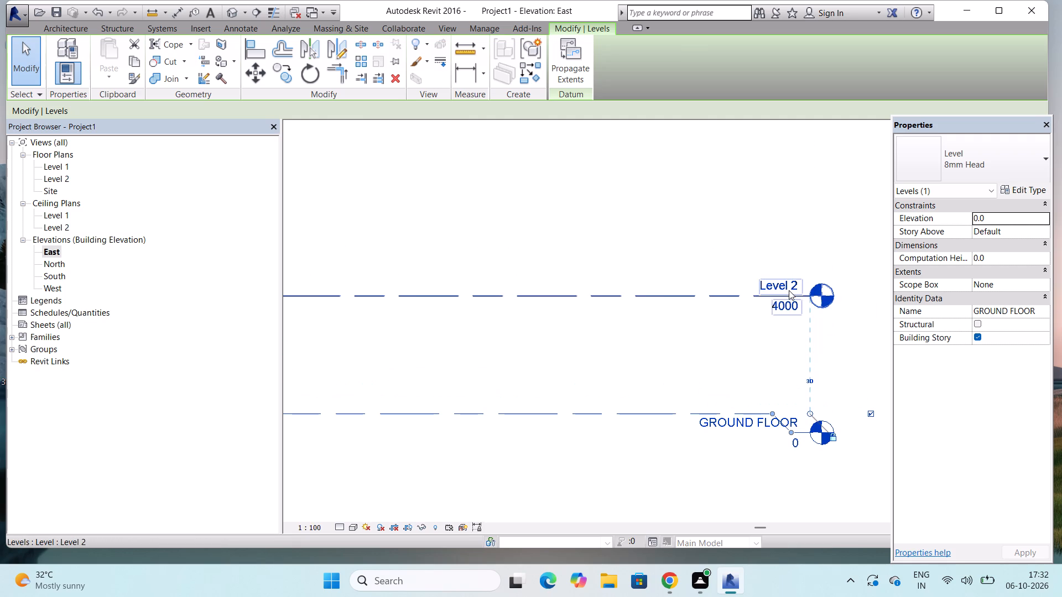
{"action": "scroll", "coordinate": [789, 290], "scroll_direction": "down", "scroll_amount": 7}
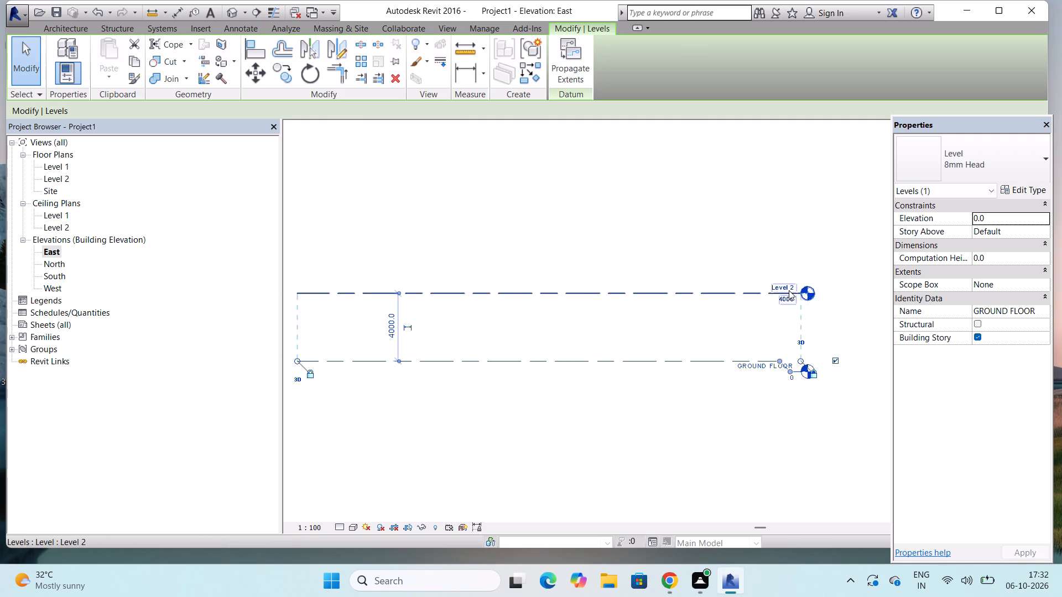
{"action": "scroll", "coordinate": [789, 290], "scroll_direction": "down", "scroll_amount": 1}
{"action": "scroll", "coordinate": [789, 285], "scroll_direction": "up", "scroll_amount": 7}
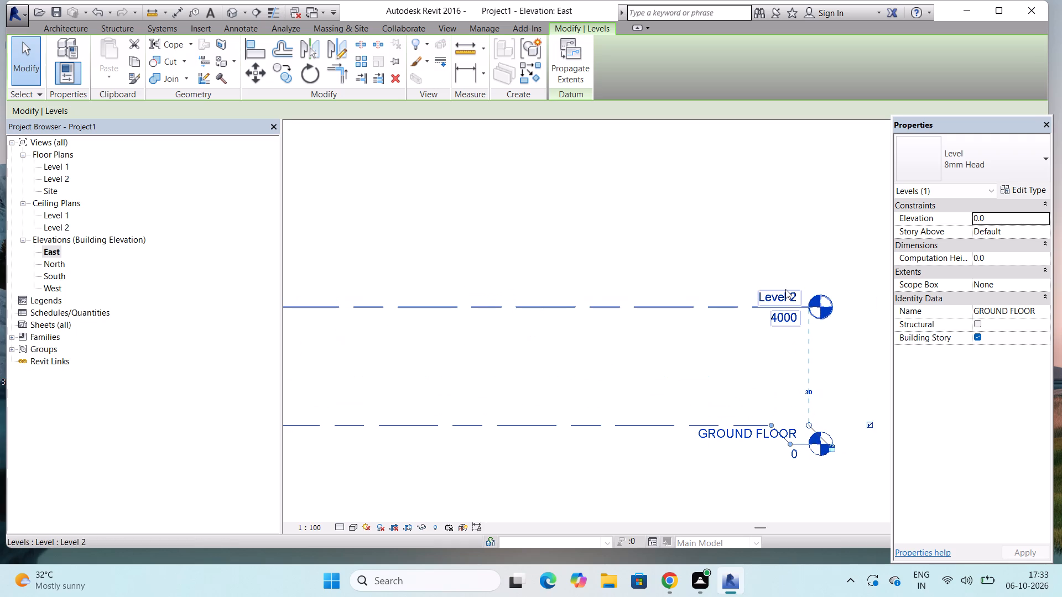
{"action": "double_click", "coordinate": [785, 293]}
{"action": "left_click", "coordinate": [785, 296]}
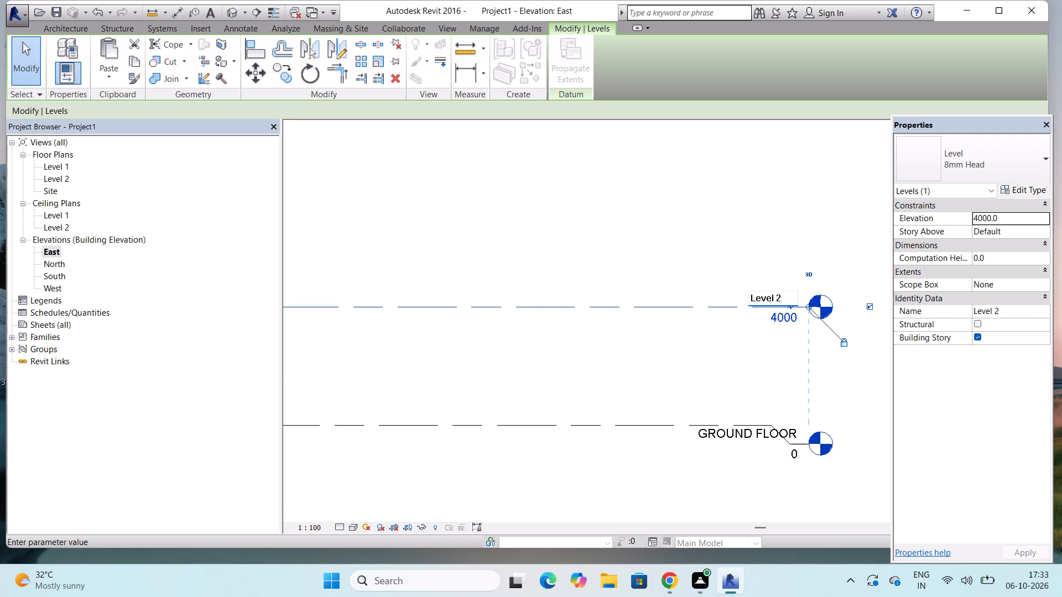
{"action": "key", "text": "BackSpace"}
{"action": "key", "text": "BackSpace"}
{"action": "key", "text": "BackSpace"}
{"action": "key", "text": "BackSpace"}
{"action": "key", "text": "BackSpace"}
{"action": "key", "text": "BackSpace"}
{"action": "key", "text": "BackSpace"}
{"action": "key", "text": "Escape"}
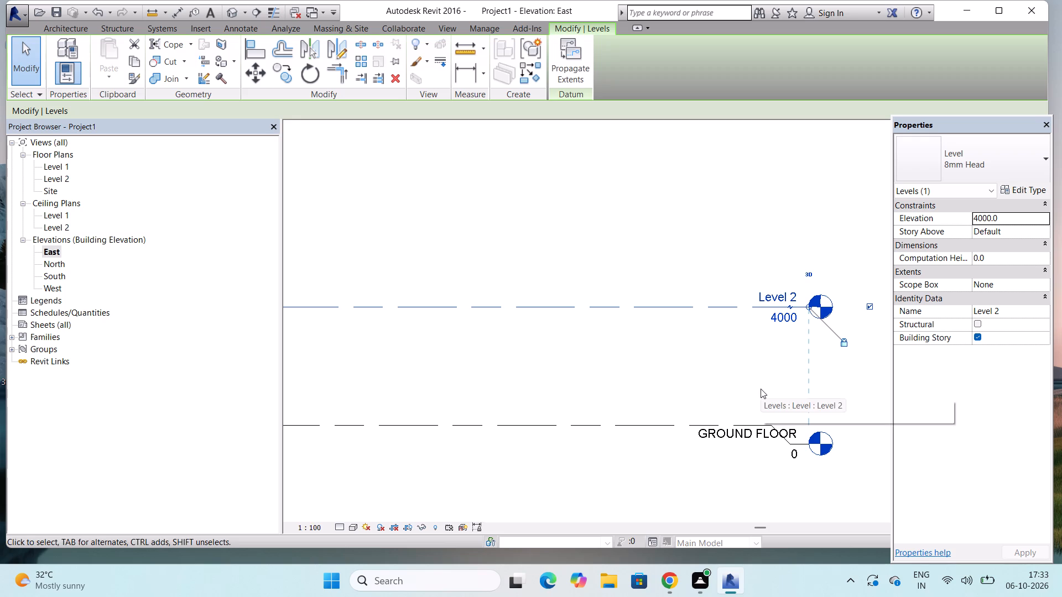
Delete Level 2 from the East elevation together with its associated plan views.
{"action": "left_click", "coordinate": [723, 308]}
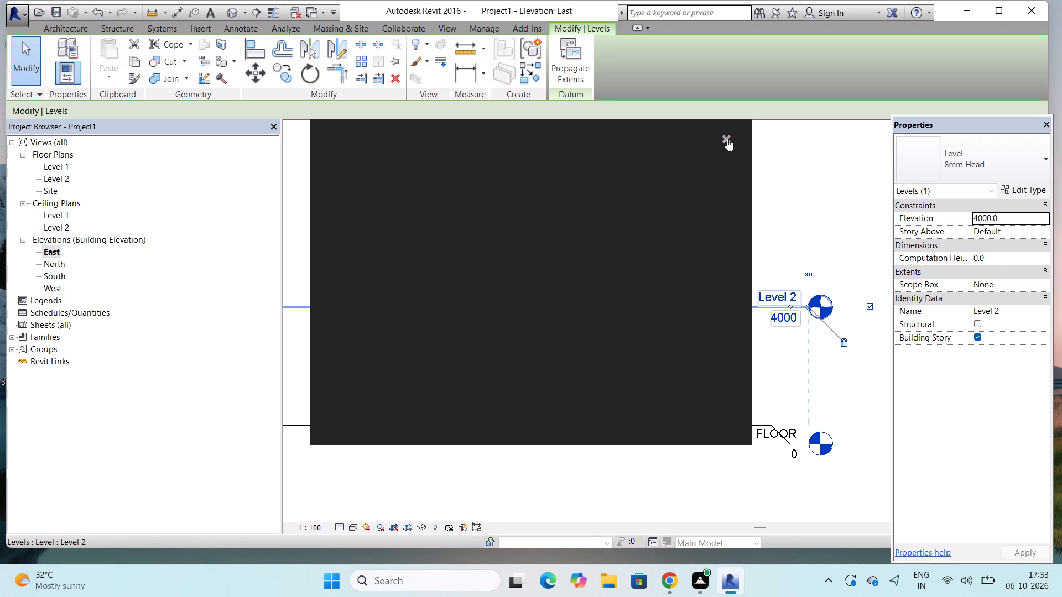
{"action": "left_click", "coordinate": [730, 139]}
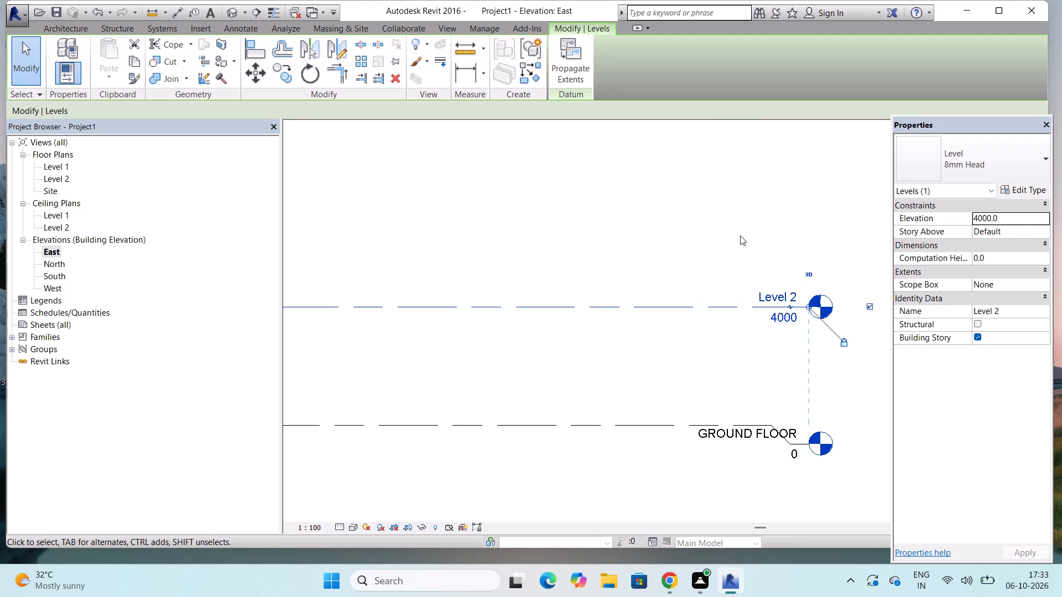
{"action": "left_click", "coordinate": [718, 310]}
{"action": "key", "text": "Delete"}
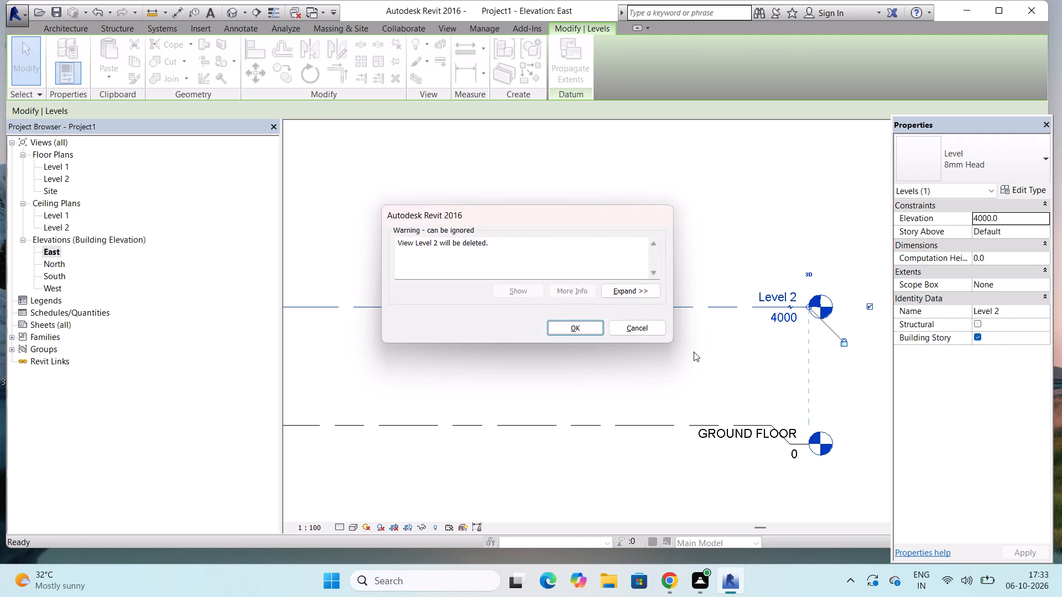
{"action": "left_click", "coordinate": [585, 325]}
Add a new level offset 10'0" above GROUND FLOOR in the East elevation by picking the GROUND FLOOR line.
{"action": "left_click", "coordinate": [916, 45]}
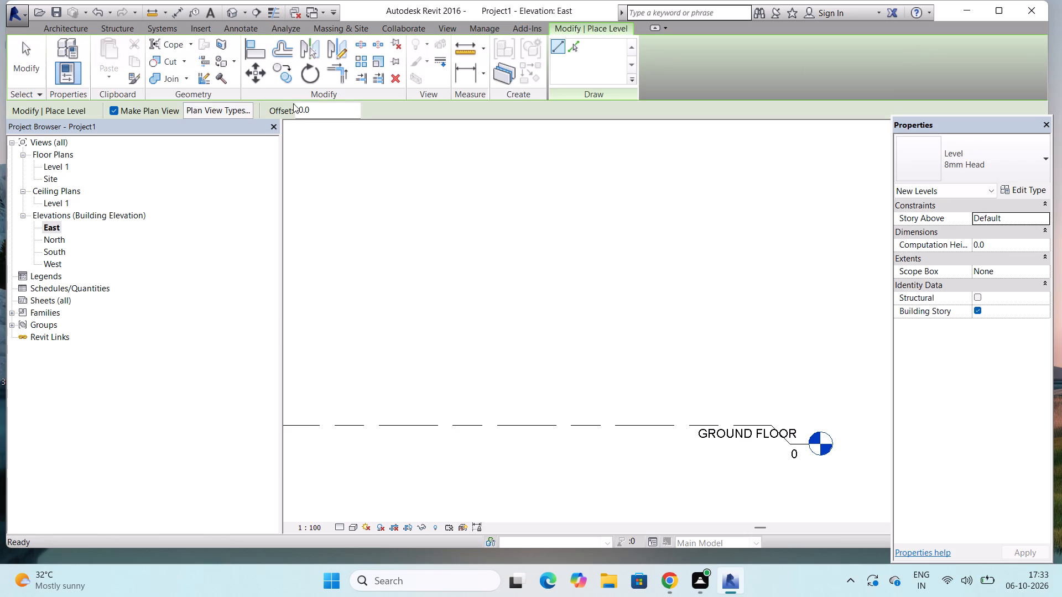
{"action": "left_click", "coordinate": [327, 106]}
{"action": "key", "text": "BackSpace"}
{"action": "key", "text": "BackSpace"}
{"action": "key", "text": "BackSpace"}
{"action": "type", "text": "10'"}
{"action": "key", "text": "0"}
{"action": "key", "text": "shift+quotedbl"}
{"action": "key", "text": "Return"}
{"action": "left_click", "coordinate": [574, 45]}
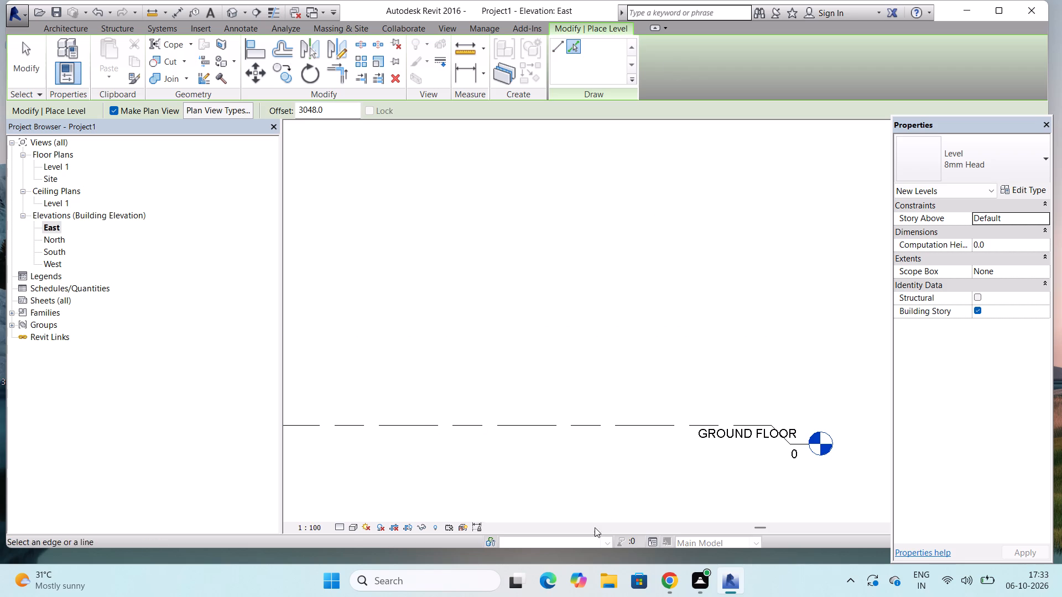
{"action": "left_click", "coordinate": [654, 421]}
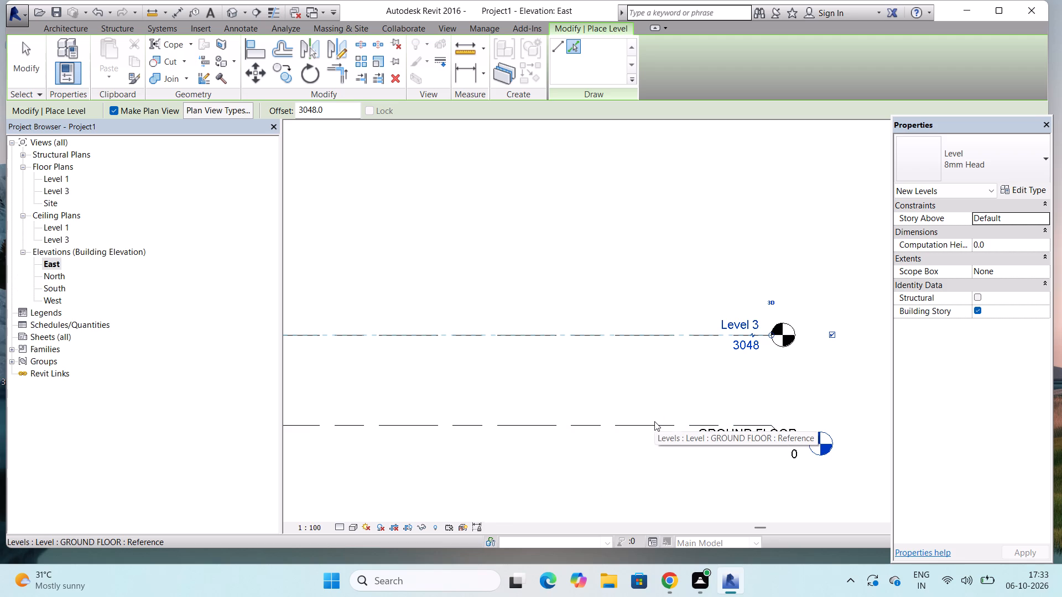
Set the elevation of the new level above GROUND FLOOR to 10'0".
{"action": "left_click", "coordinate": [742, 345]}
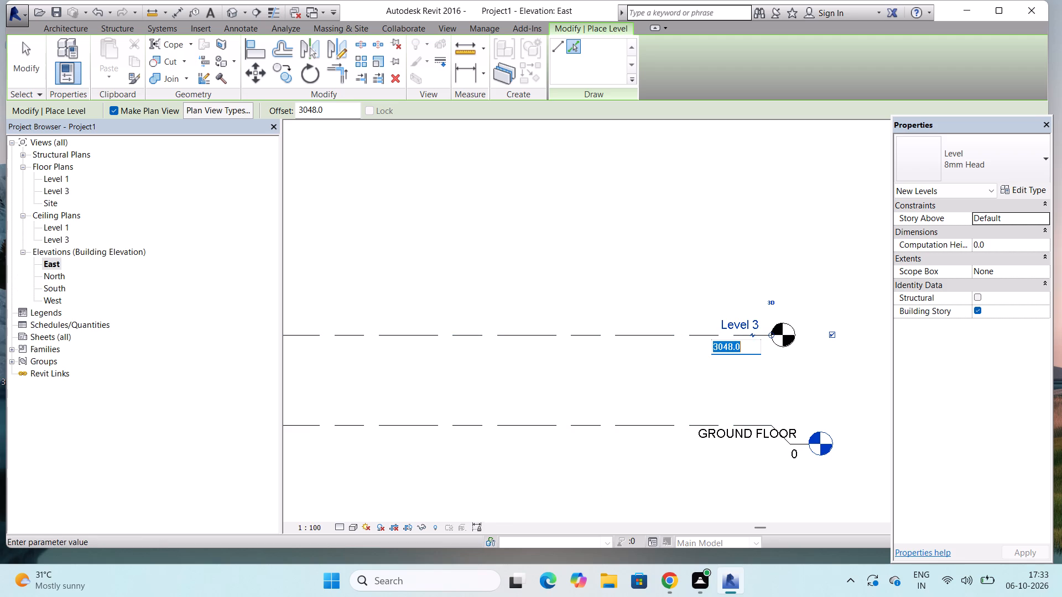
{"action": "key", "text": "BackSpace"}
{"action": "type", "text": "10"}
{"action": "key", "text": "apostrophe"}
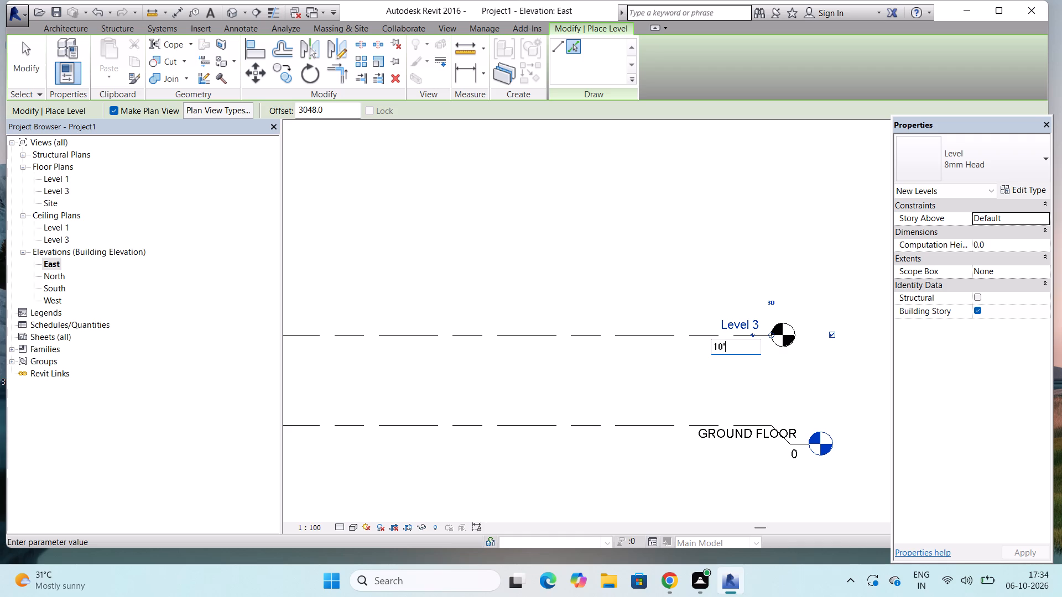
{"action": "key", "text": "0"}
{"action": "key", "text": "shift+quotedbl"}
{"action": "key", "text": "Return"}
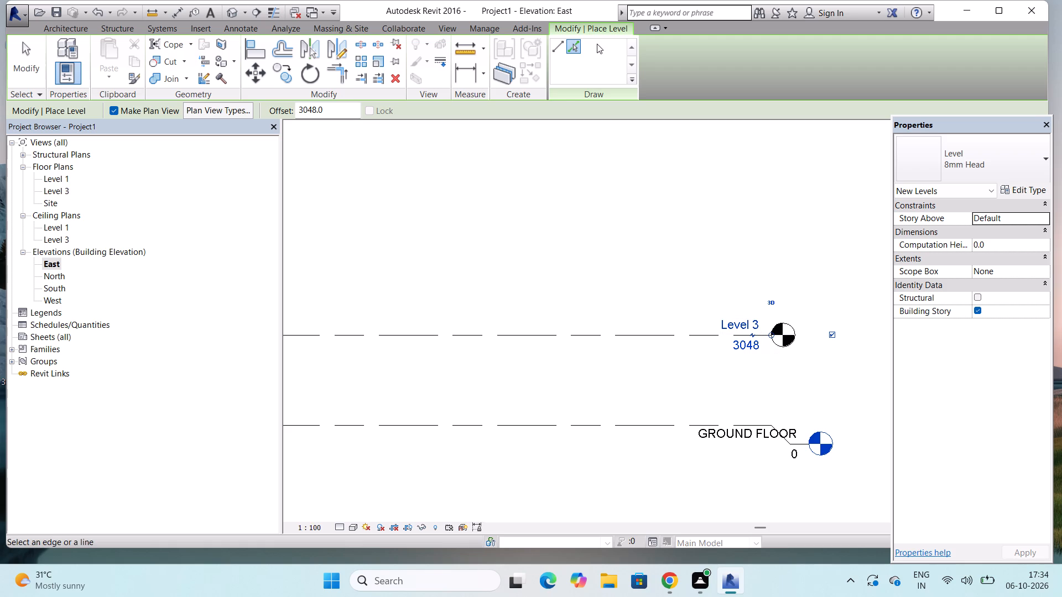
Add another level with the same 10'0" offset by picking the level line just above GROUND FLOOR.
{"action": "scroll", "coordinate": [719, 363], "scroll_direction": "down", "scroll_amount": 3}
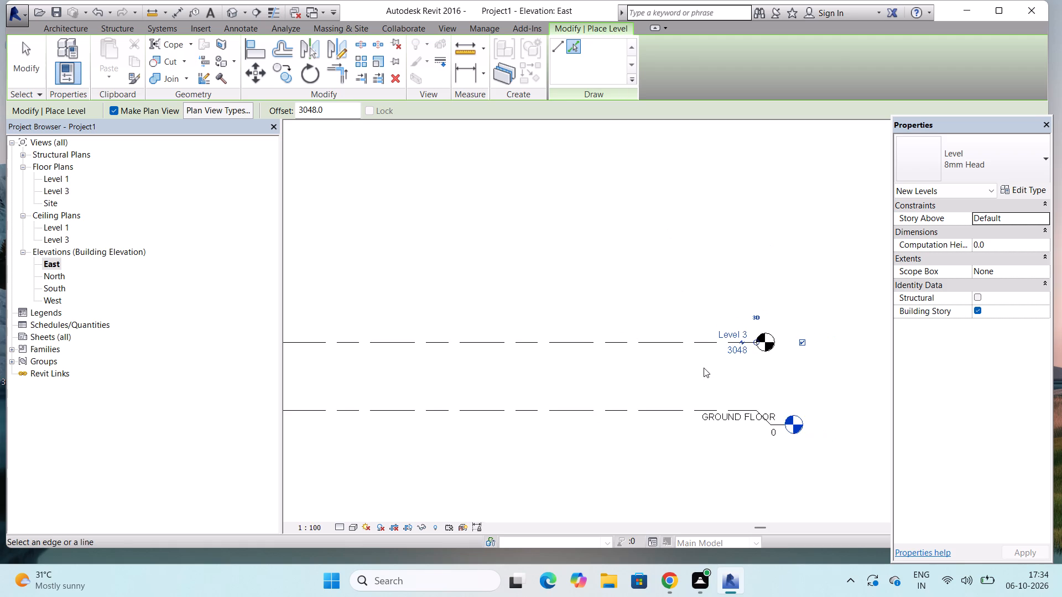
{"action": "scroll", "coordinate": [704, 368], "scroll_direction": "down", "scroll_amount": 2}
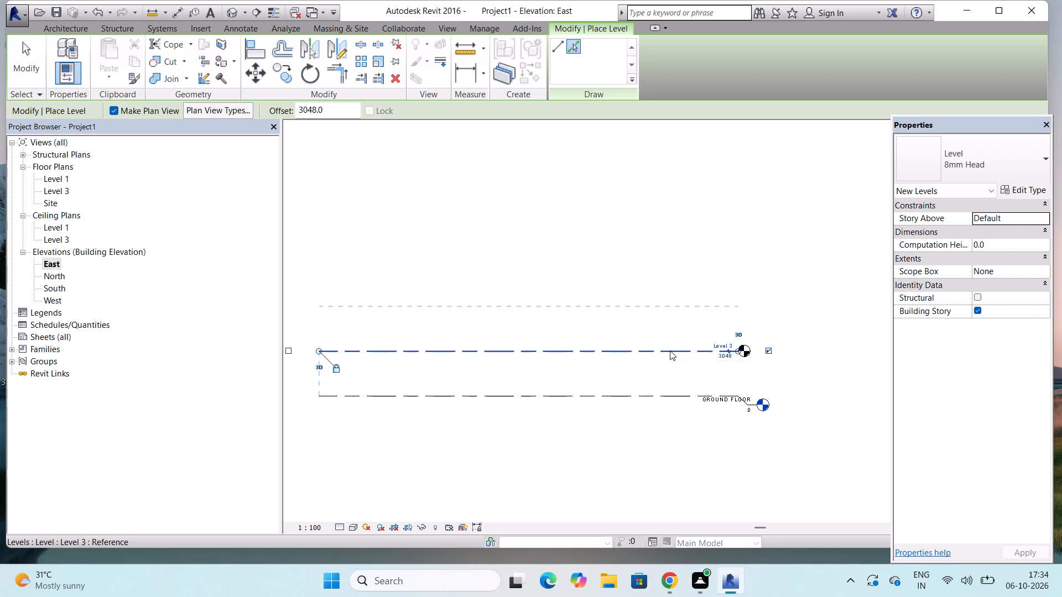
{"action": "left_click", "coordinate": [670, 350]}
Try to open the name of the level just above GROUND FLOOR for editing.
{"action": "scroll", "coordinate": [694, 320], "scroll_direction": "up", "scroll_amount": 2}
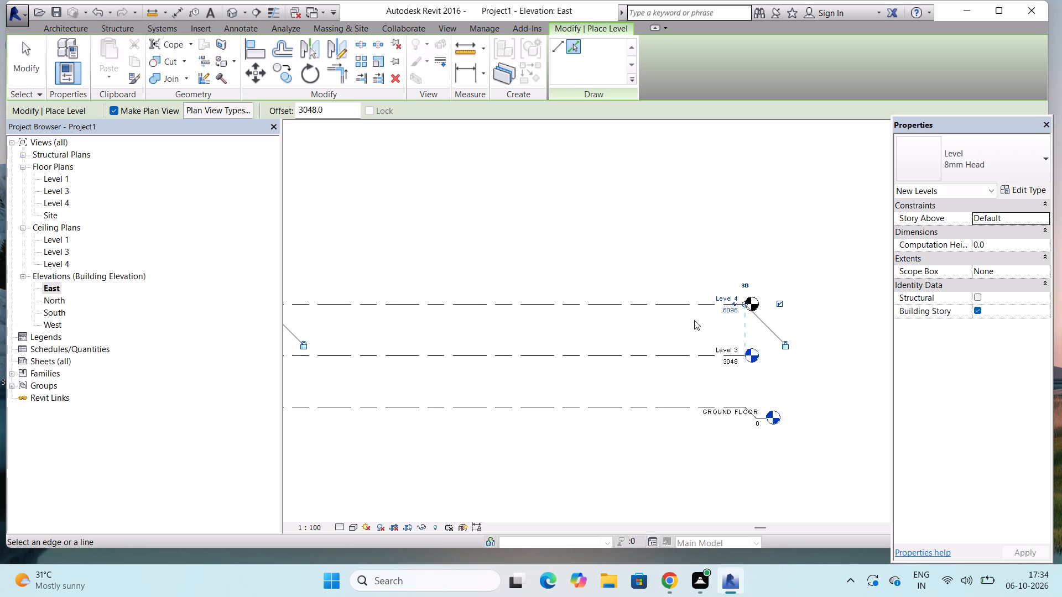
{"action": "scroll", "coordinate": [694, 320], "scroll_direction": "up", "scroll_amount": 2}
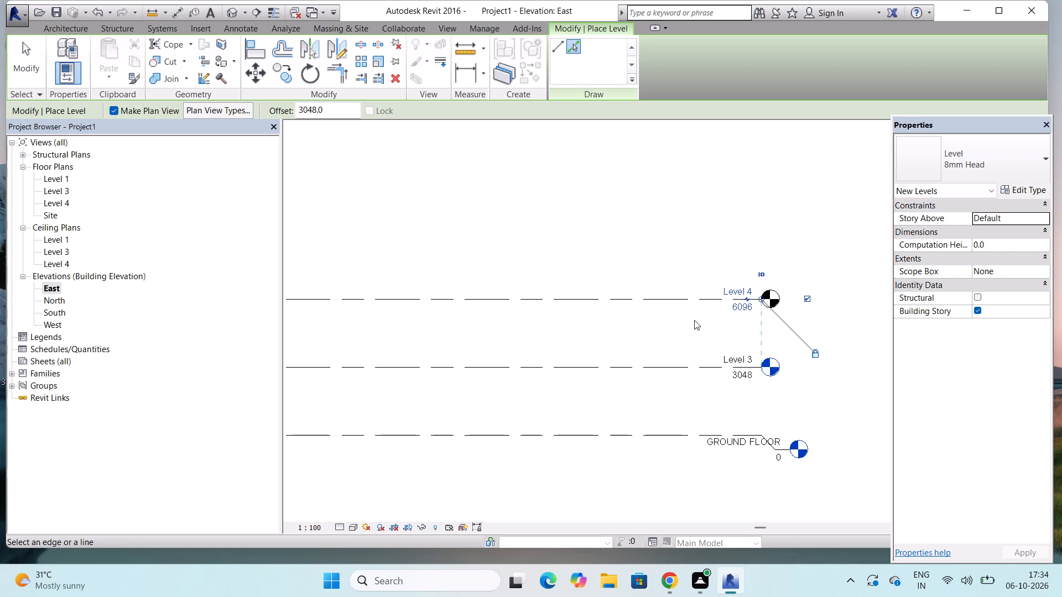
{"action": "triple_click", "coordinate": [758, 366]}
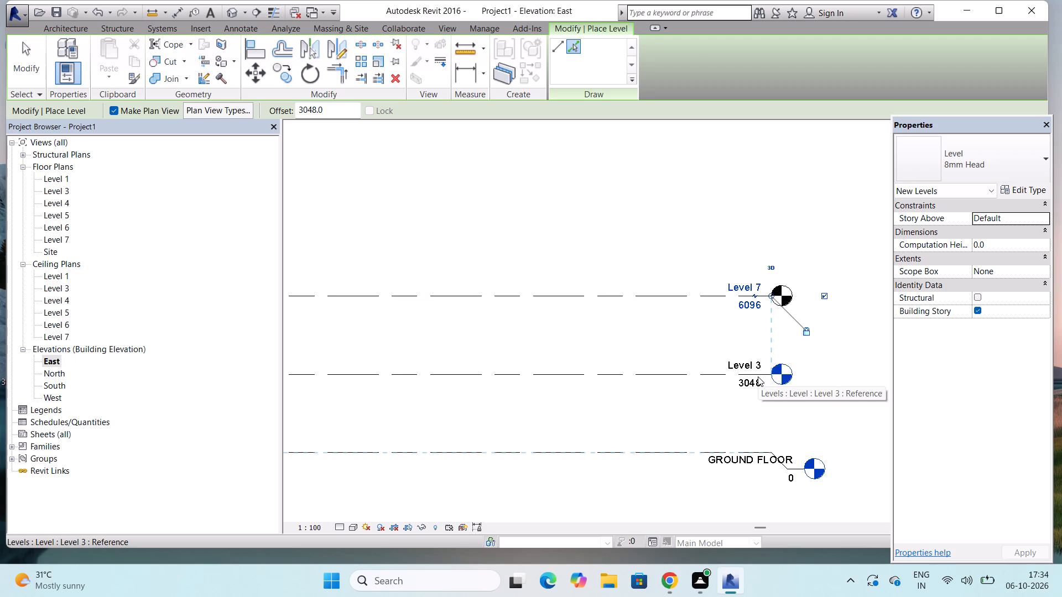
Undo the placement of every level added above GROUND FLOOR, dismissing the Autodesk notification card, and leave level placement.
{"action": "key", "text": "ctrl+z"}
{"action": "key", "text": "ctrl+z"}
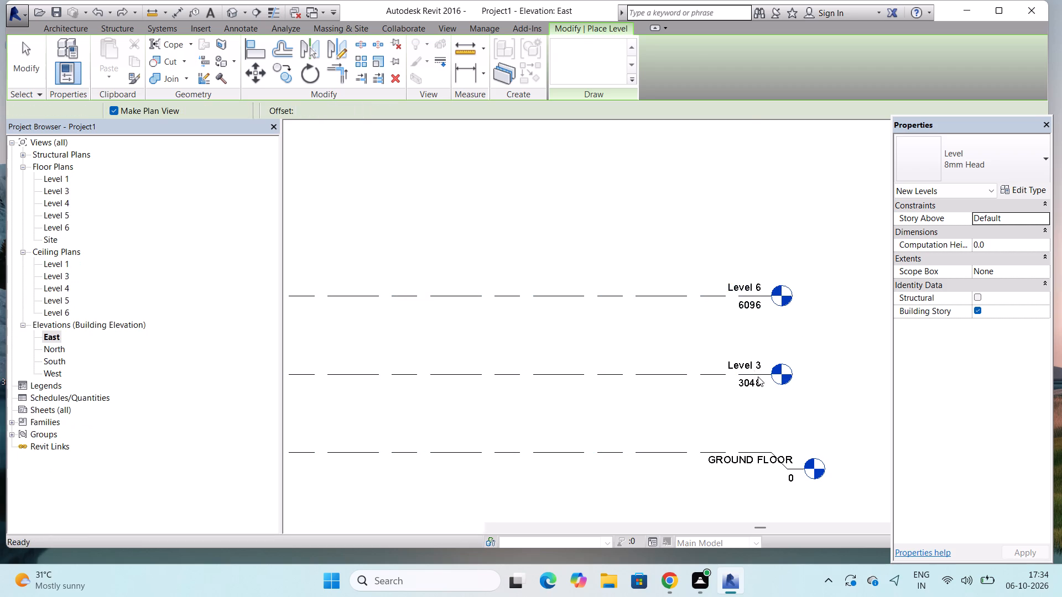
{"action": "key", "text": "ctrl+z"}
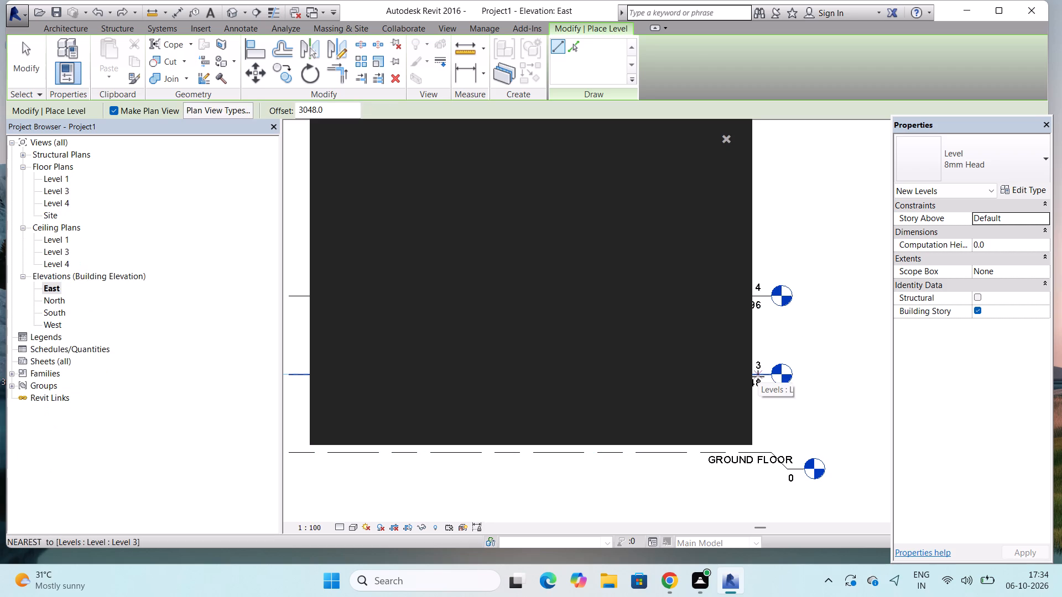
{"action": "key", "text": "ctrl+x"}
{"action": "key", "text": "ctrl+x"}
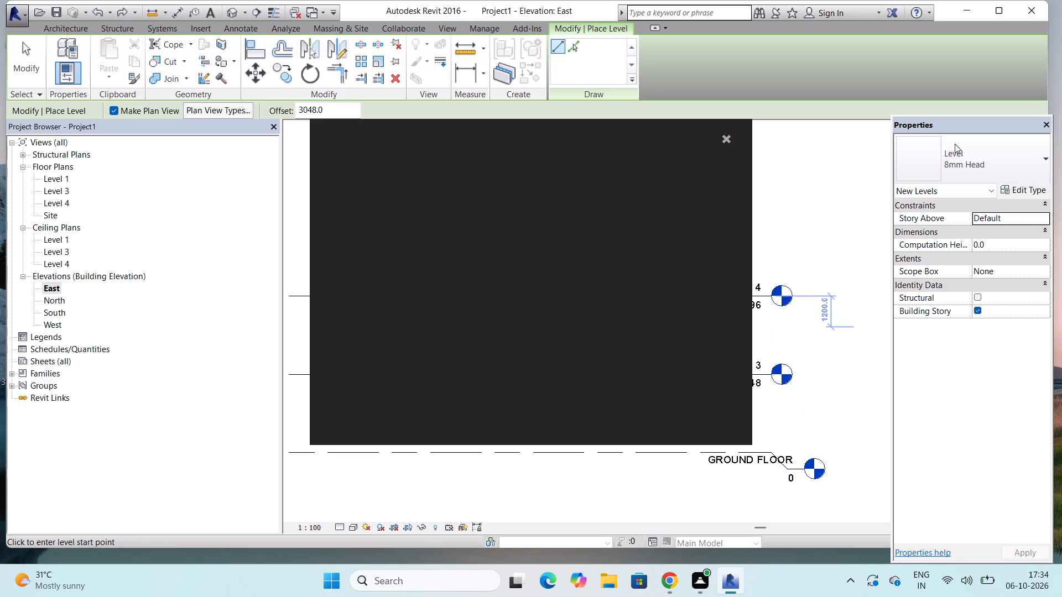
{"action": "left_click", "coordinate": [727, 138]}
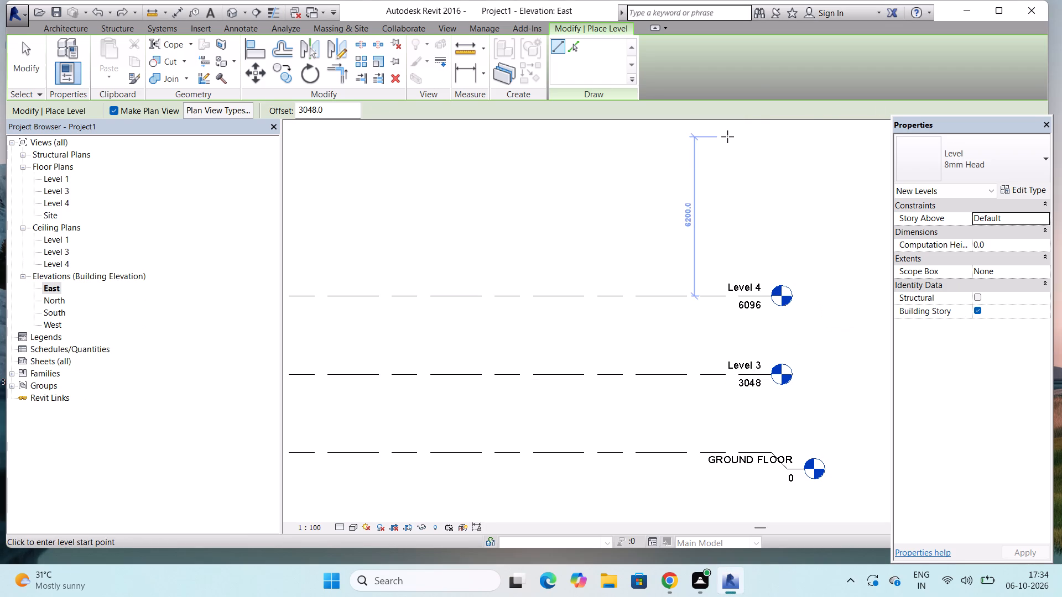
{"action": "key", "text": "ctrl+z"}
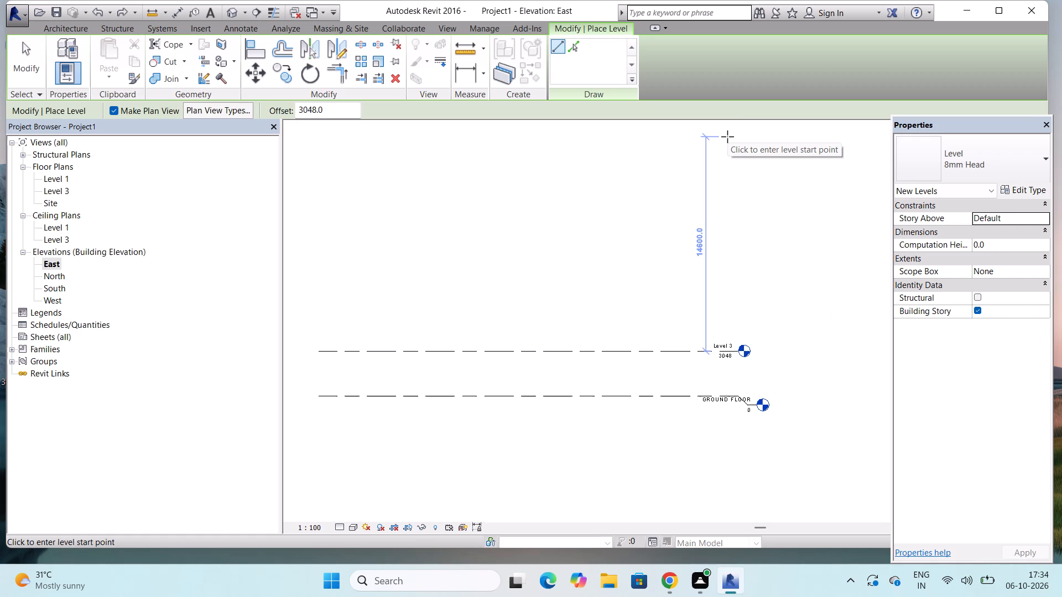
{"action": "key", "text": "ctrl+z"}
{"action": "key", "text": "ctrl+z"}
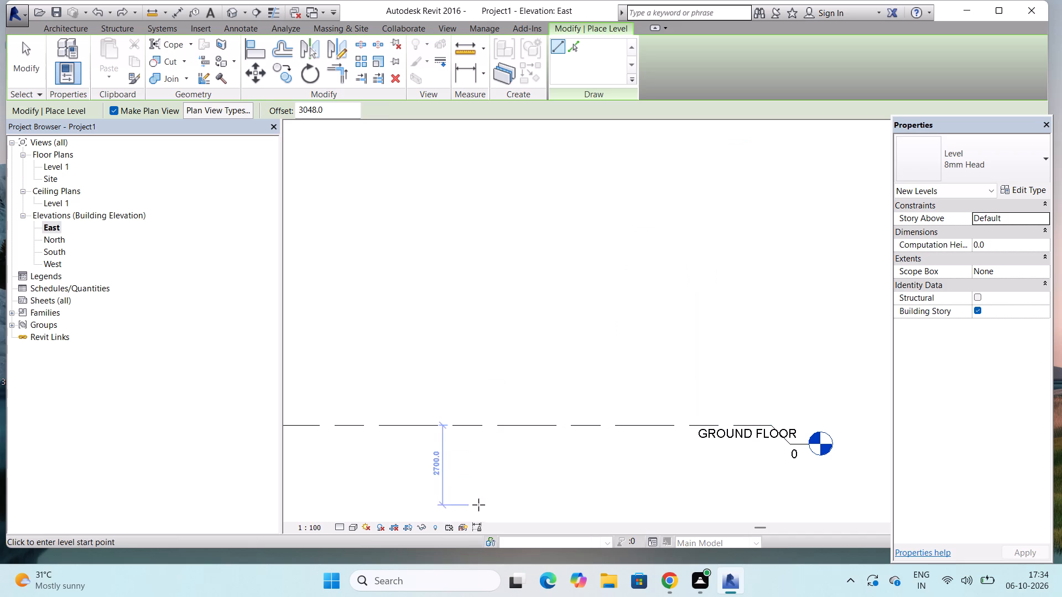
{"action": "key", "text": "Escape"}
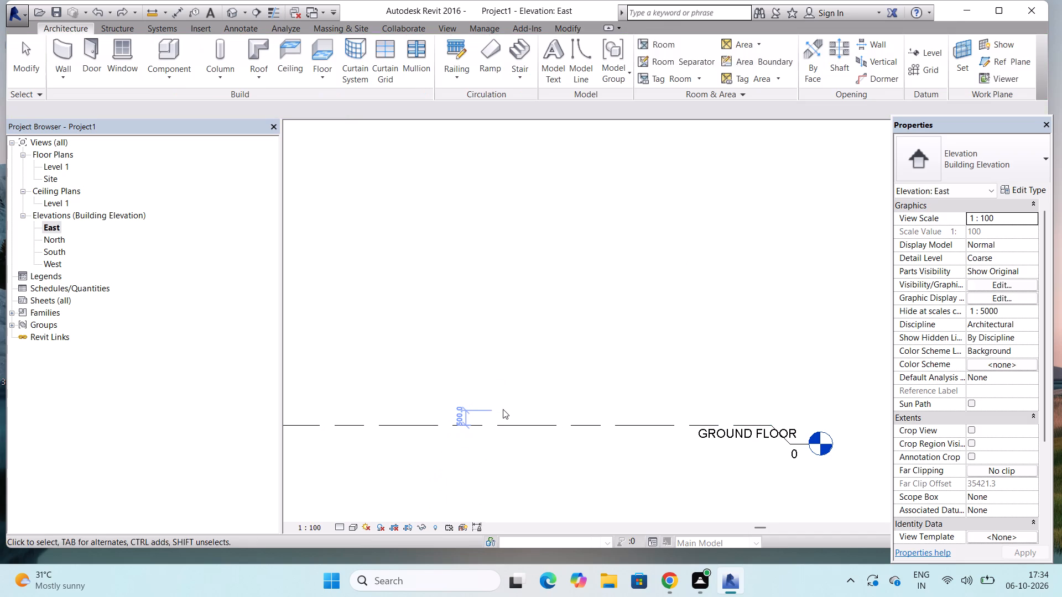
Undo the Level 2 deletion, the elbow on the GROUND FLOOR level line and the GROUND FLOOR rename.
{"action": "left_click", "coordinate": [935, 57]}
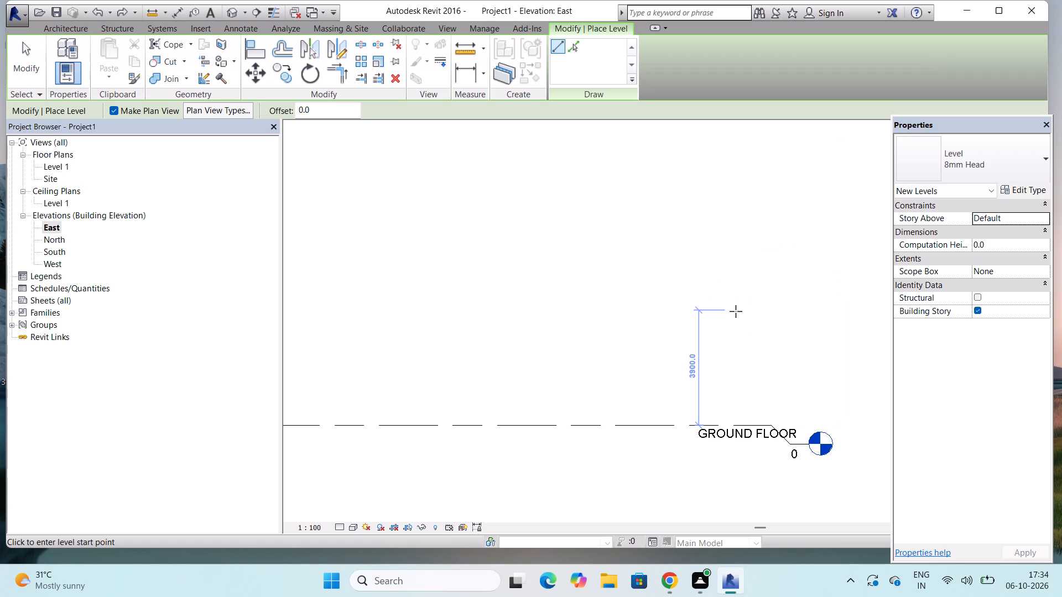
{"action": "key", "text": "Escape"}
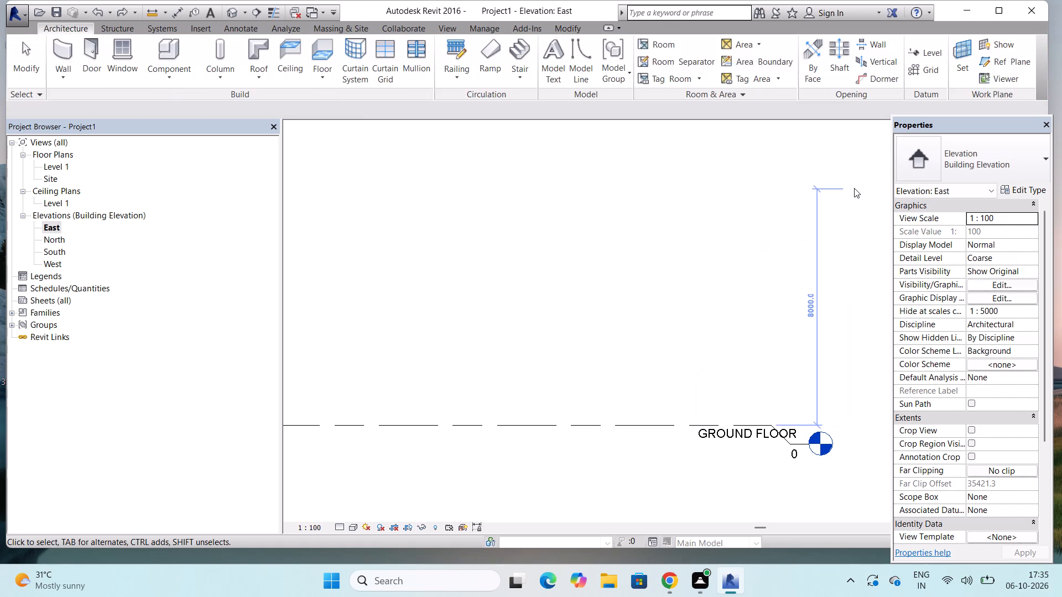
{"action": "key", "text": "ctrl+z"}
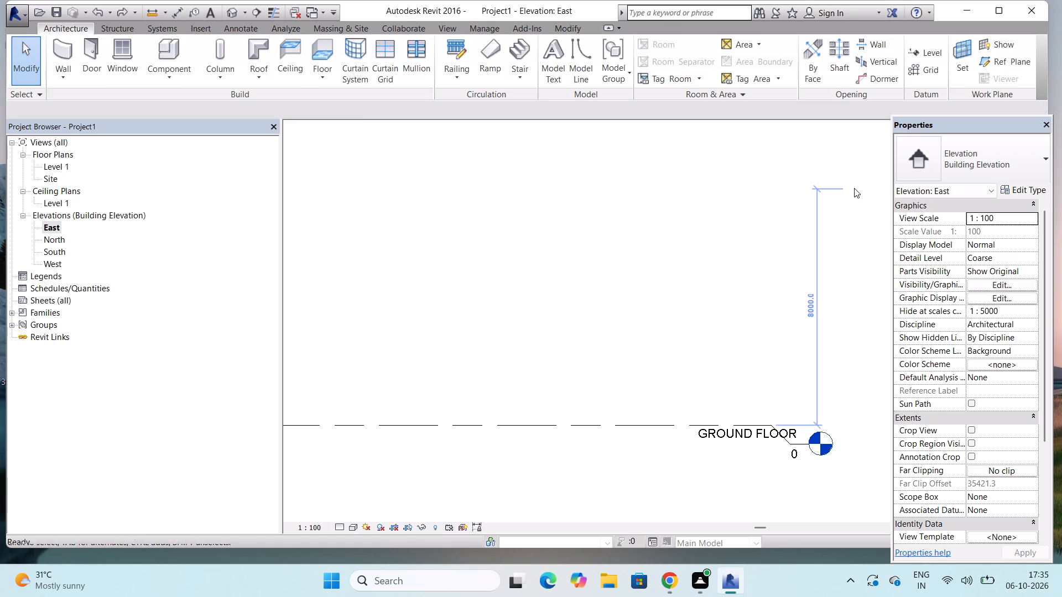
{"action": "key", "text": "ctrl+z"}
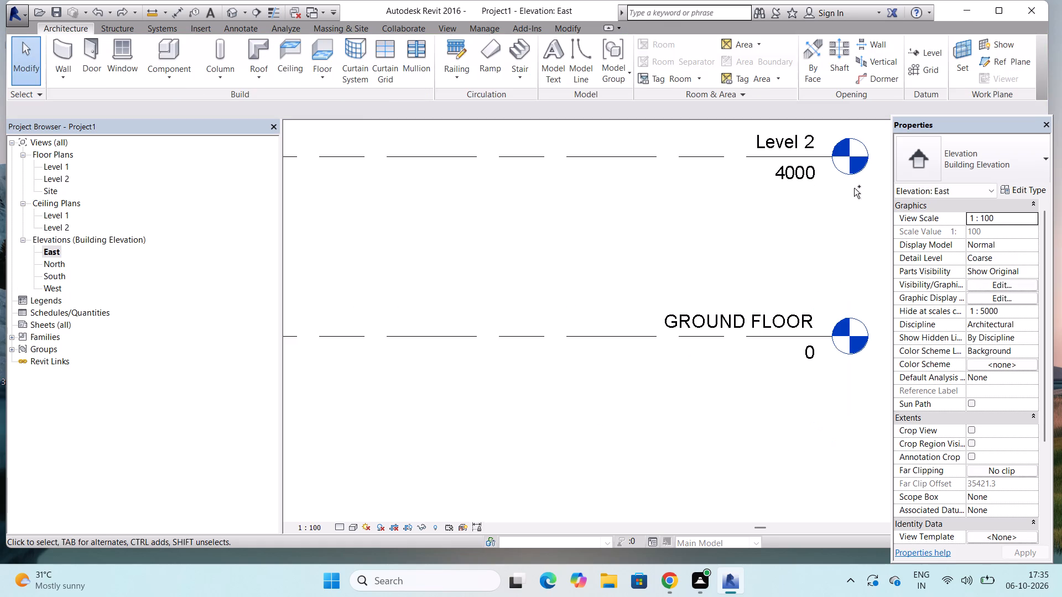
{"action": "key", "text": "ctrl+z"}
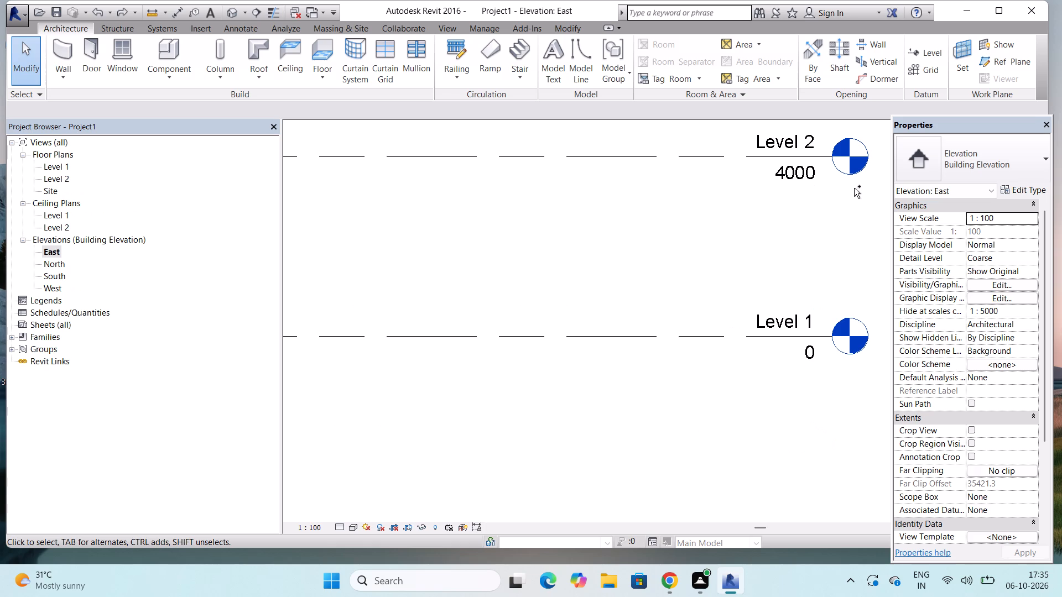
{"action": "key", "text": "ctrl+z"}
Open the Level 1 name for editing in the East elevation.
{"action": "scroll", "coordinate": [793, 242], "scroll_direction": "down", "scroll_amount": 2}
{"action": "scroll", "coordinate": [734, 355], "scroll_direction": "down", "scroll_amount": 2}
{"action": "scroll", "coordinate": [811, 302], "scroll_direction": "up", "scroll_amount": 4}
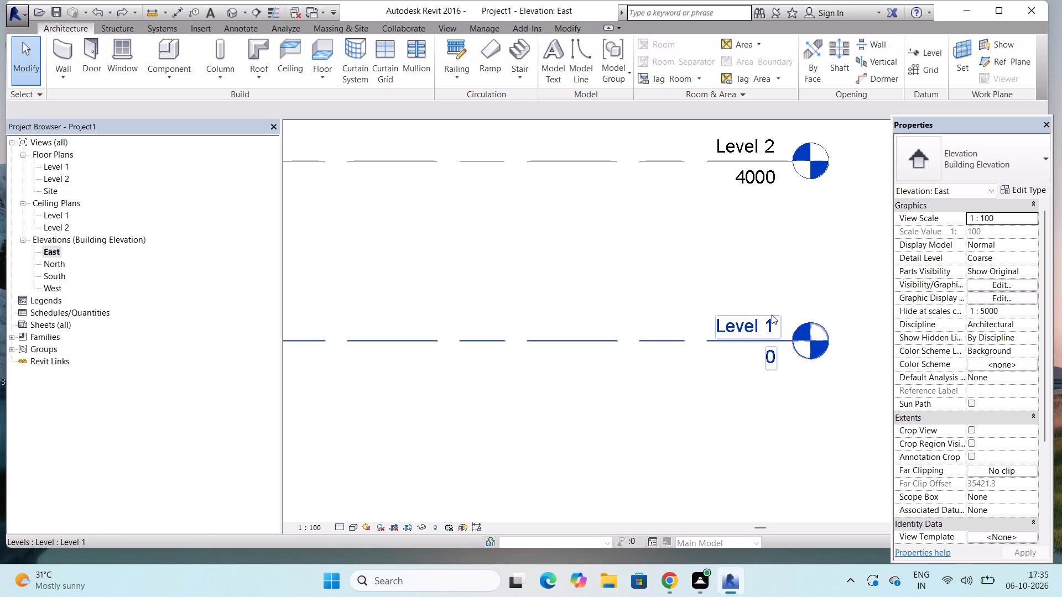
{"action": "triple_click", "coordinate": [757, 321]}
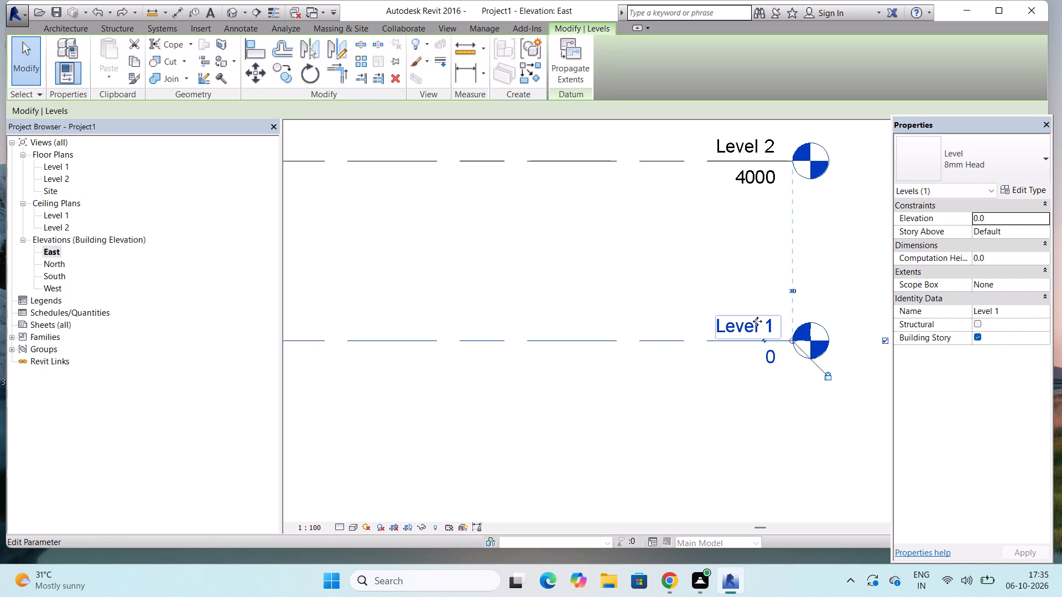
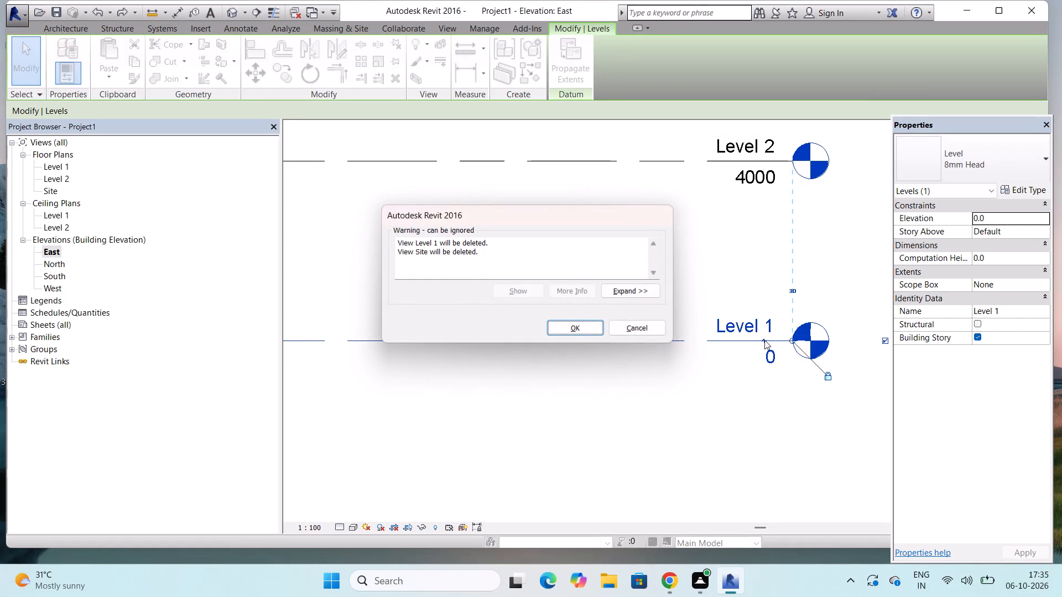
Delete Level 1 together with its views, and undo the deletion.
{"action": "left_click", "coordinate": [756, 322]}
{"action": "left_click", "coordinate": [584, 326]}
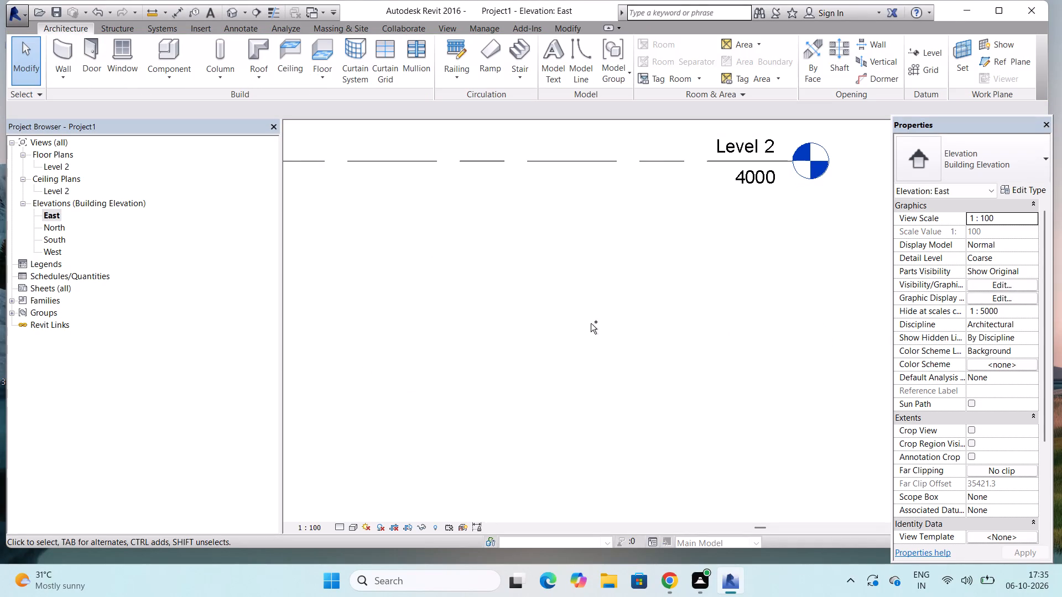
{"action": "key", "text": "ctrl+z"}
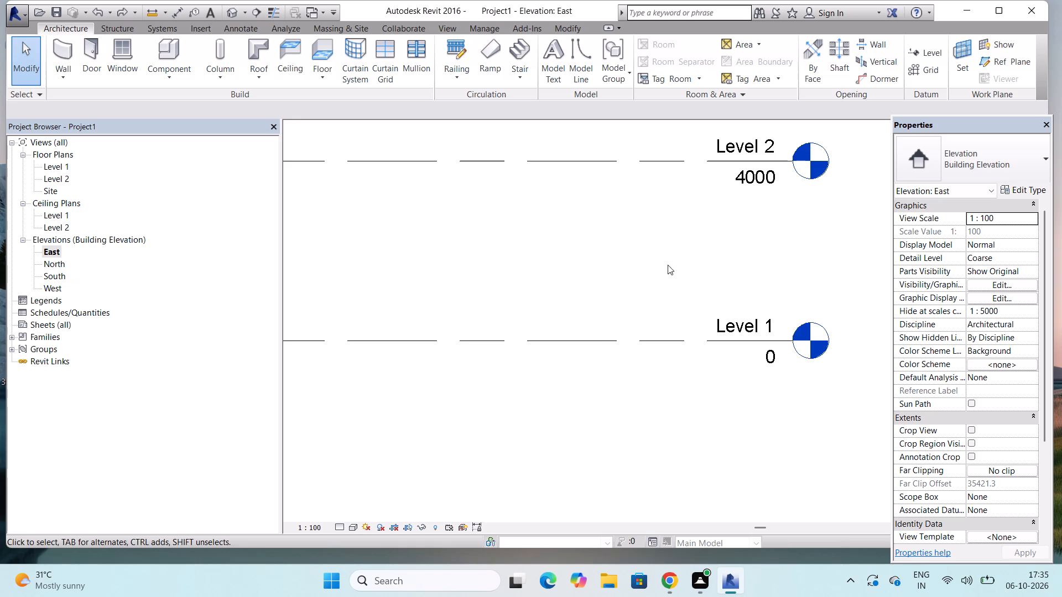
Rename Level 1 to GROUND FLOOR, dismissing the Autodesk notification card and leaving the corresponding views' names as they are.
{"action": "double_click", "coordinate": [728, 331]}
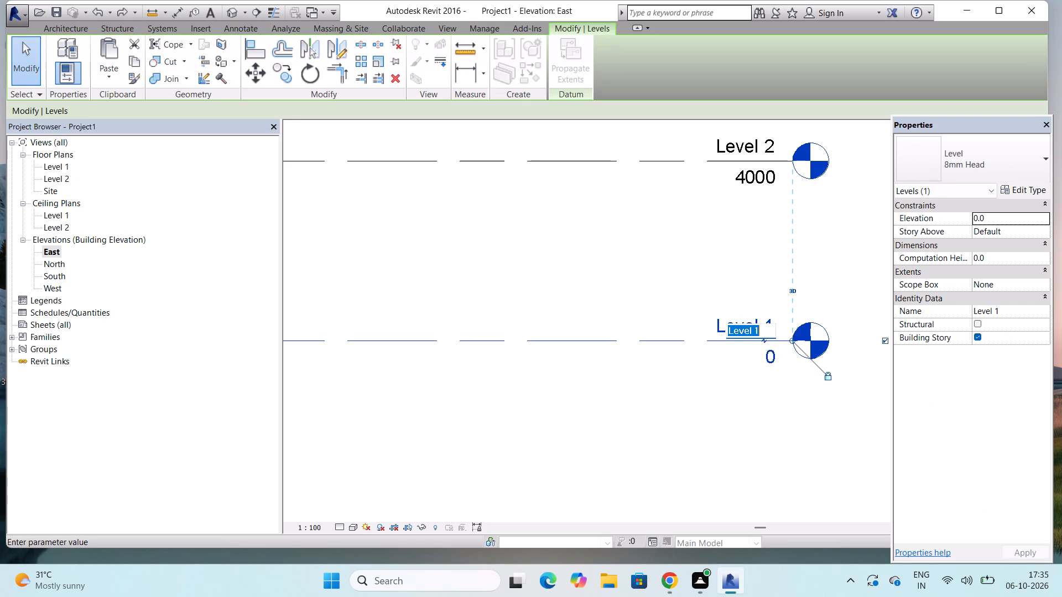
{"action": "left_click", "coordinate": [759, 329]}
{"action": "key", "text": "Return"}
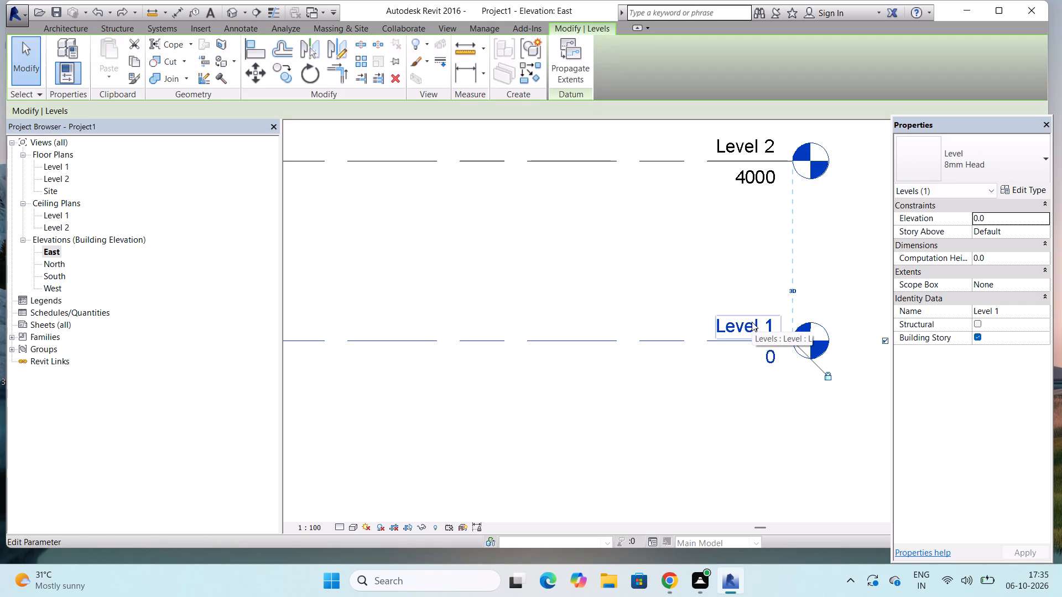
{"action": "left_click", "coordinate": [761, 326]}
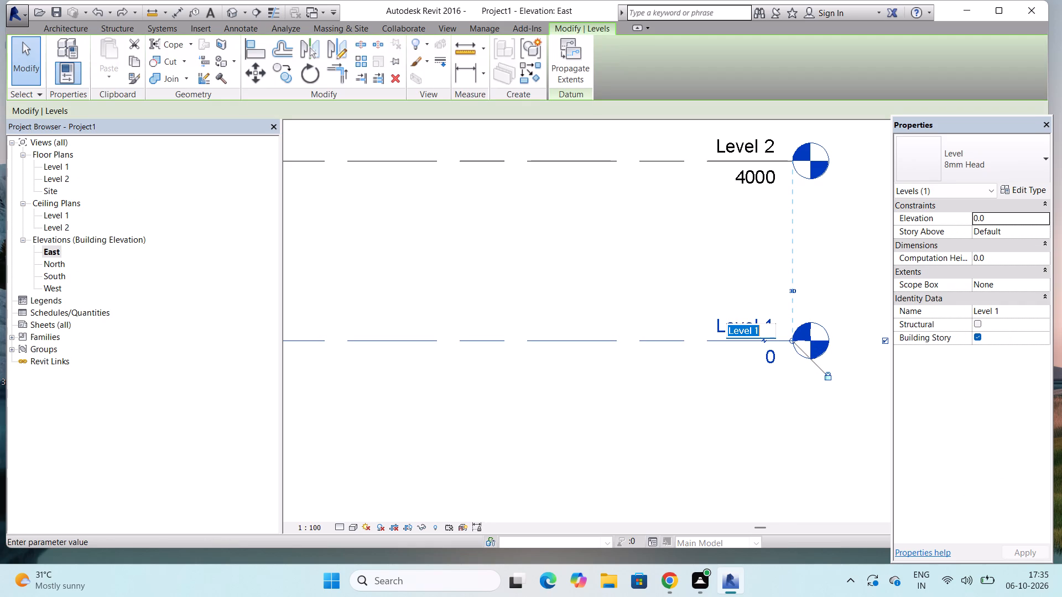
{"action": "key", "text": "BackSpace"}
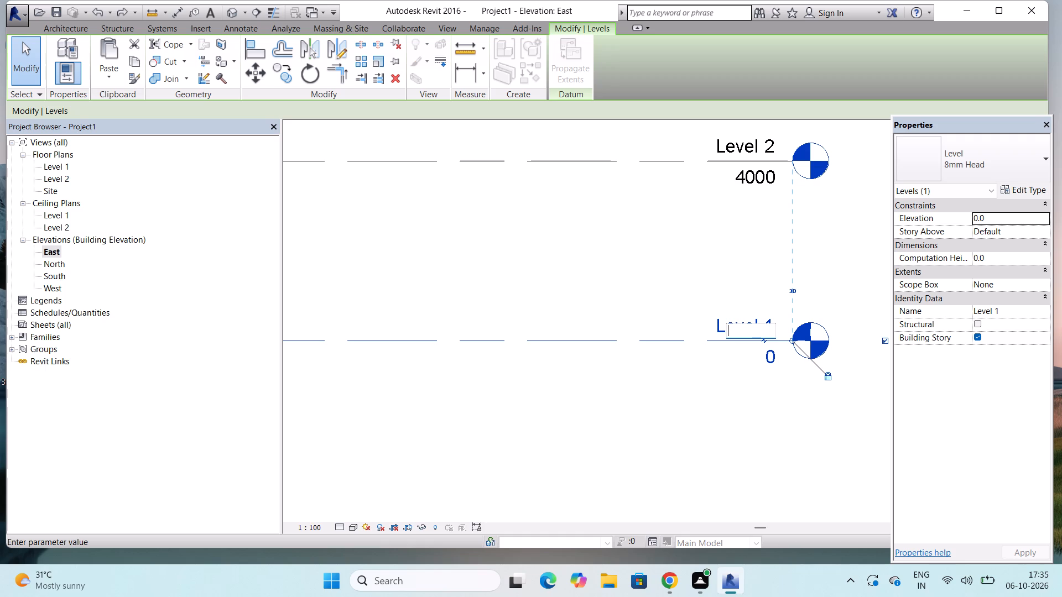
{"action": "key", "text": "g"}
{"action": "key", "text": "r"}
{"action": "key", "text": "o"}
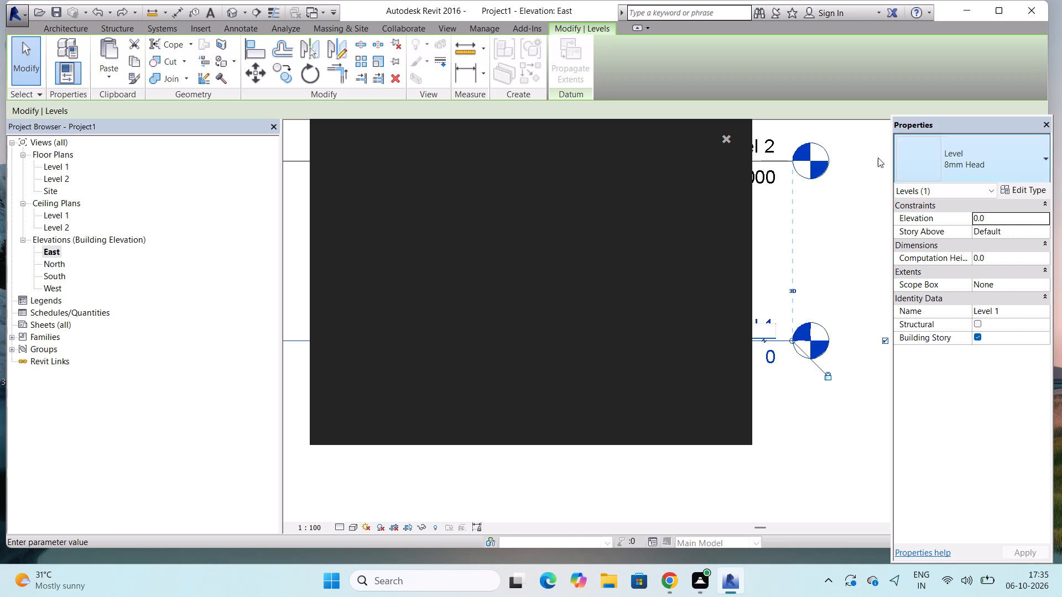
{"action": "left_click", "coordinate": [727, 137]}
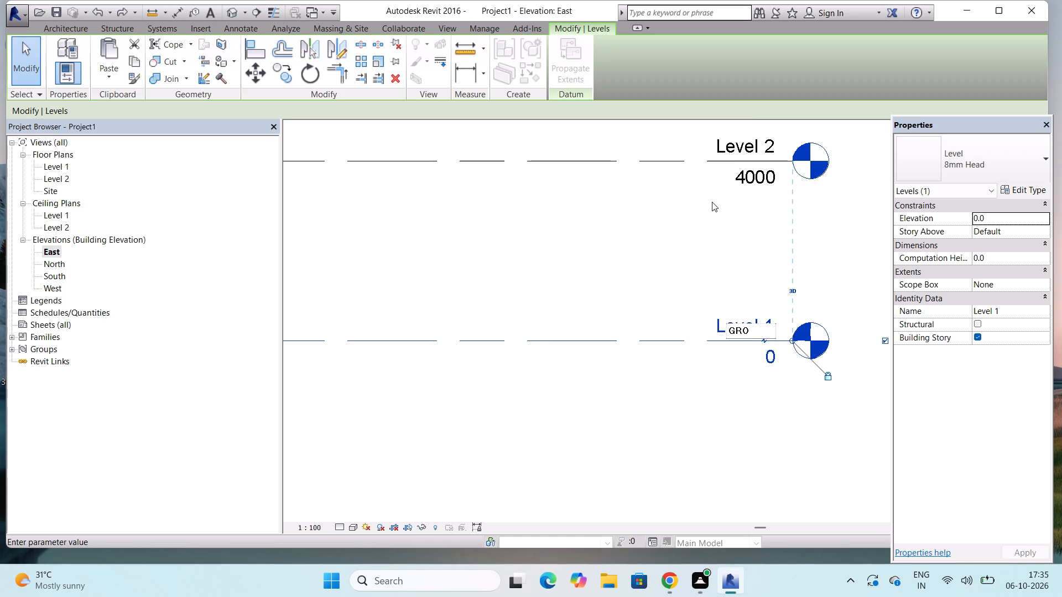
{"action": "key", "text": "u"}
{"action": "key", "text": "n"}
{"action": "type", "text": "UUUU"}
{"action": "left_click", "coordinate": [753, 332]}
{"action": "key", "text": "u"}
{"action": "key", "text": "n"}
{"action": "key", "text": "d"}
{"action": "key", "text": "space"}
{"action": "key", "text": "f"}
{"action": "type", "text": "LO"}
{"action": "key", "text": "o"}
{"action": "key", "text": "r"}
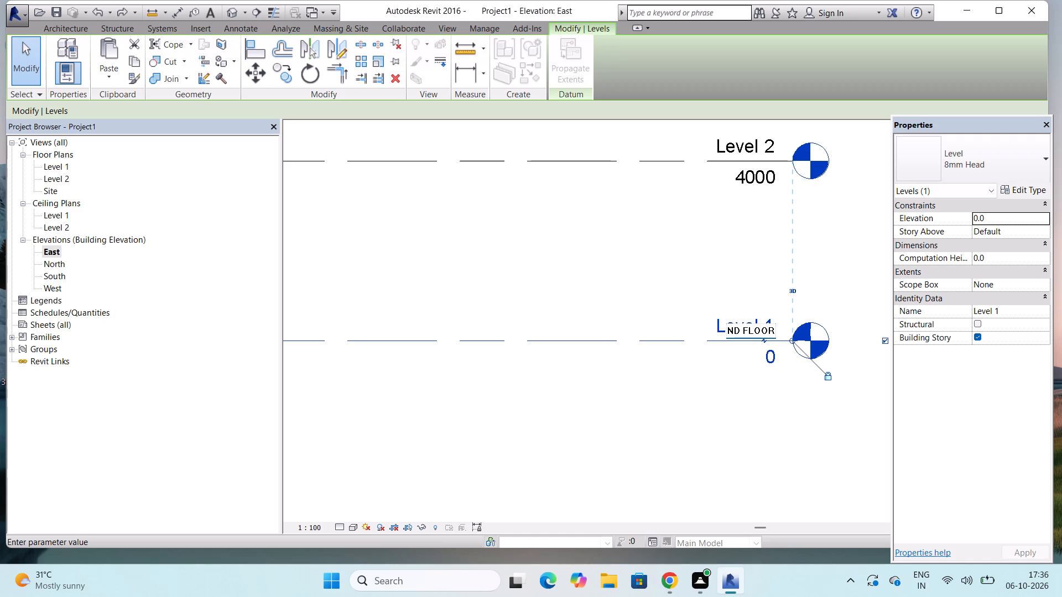
{"action": "left_click", "coordinate": [765, 340]}
{"action": "left_click", "coordinate": [769, 274]}
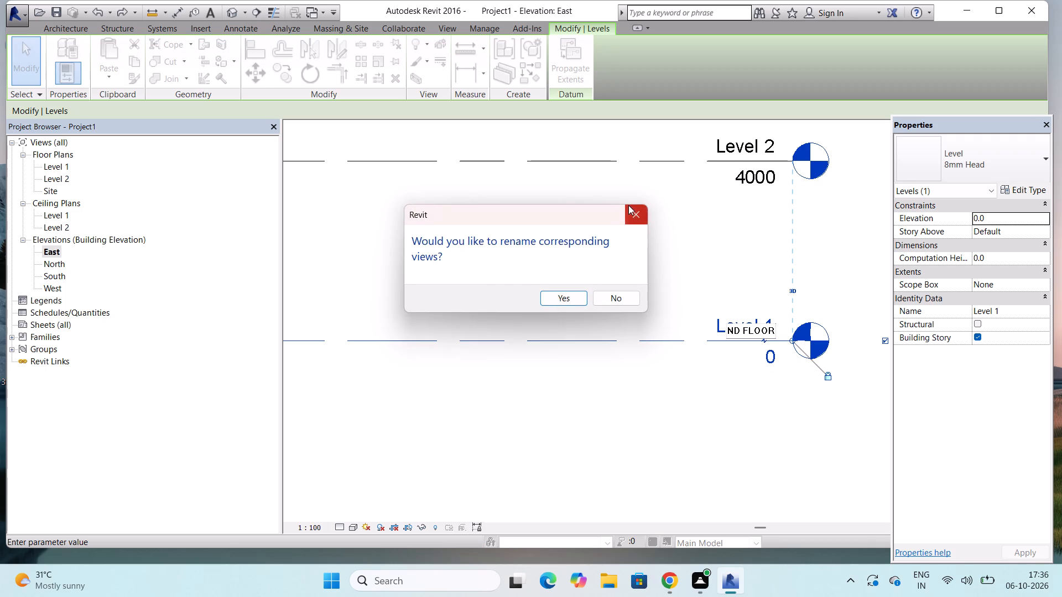
{"action": "left_click", "coordinate": [634, 212]}
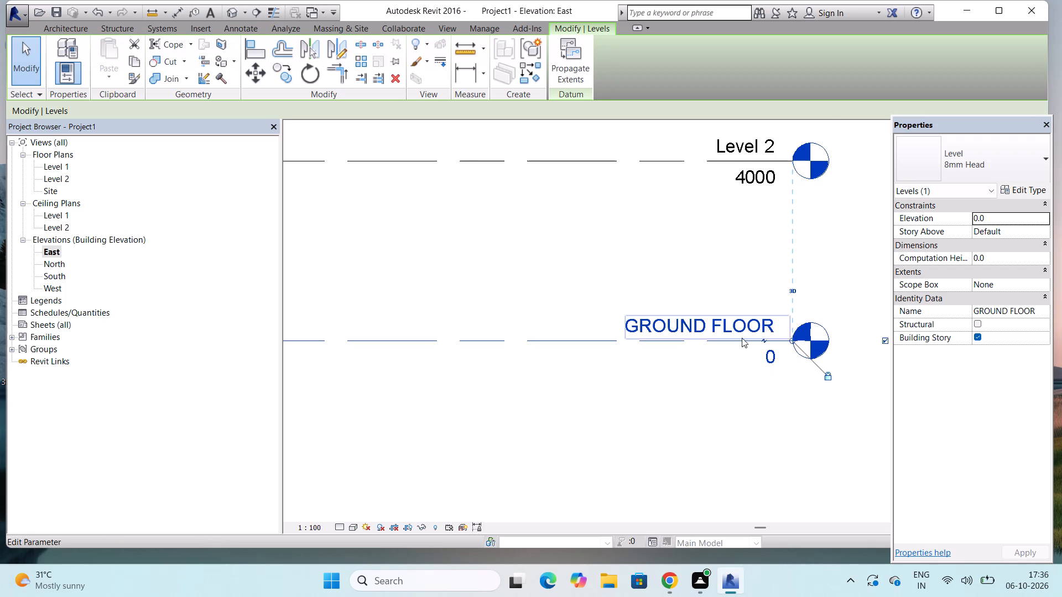
Add an elbow to the GROUND FLOOR level line beside its level head.
{"action": "scroll", "coordinate": [772, 349], "scroll_direction": "up", "scroll_amount": 2}
{"action": "left_click", "coordinate": [761, 339]}
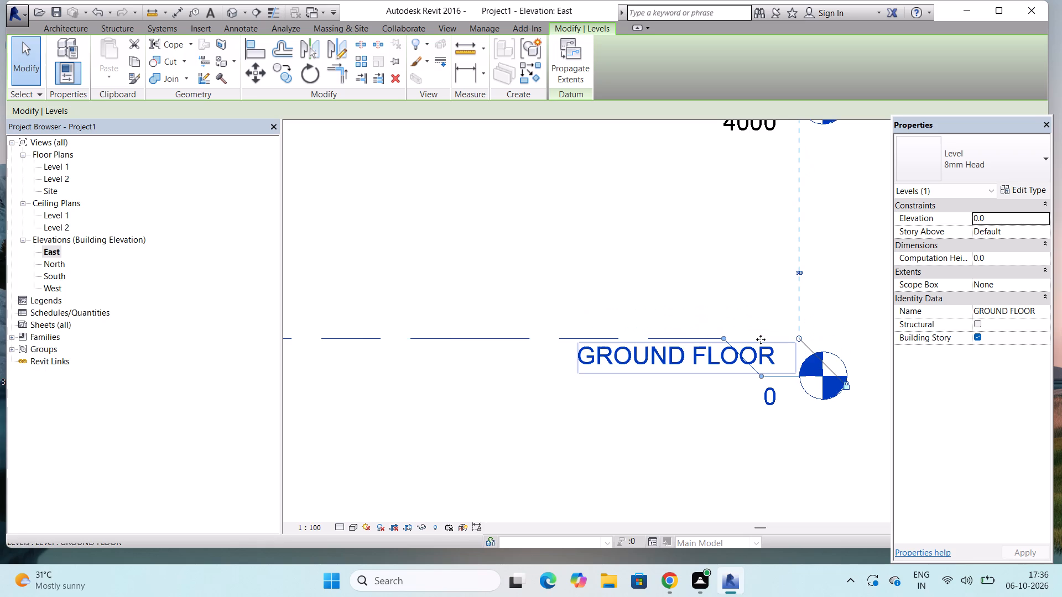
Delete Level 2 together with its views from the East elevation.
{"action": "scroll", "coordinate": [751, 397], "scroll_direction": "down", "scroll_amount": 5}
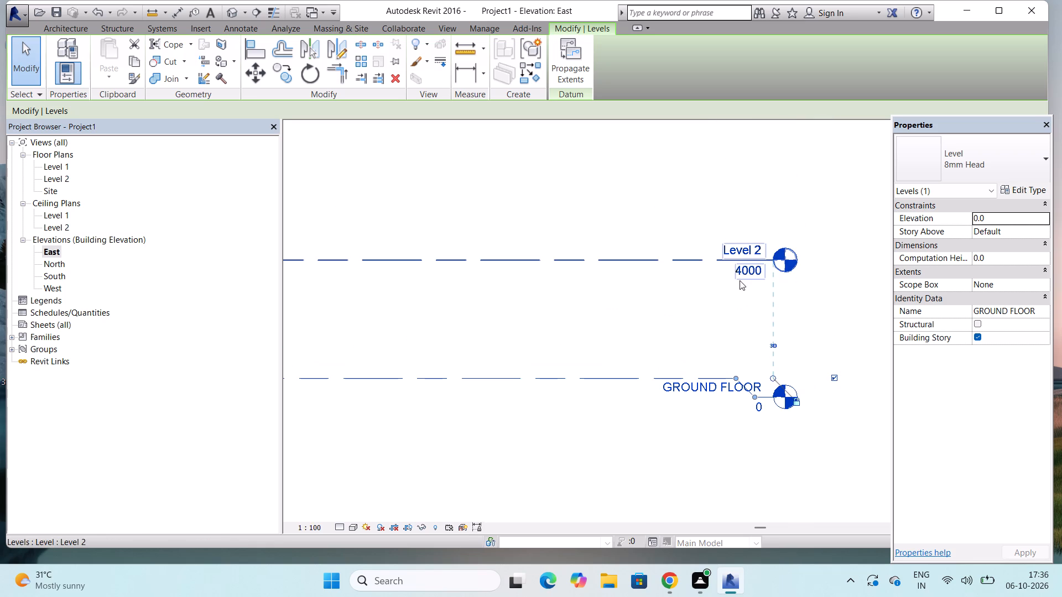
{"action": "left_click", "coordinate": [697, 258]}
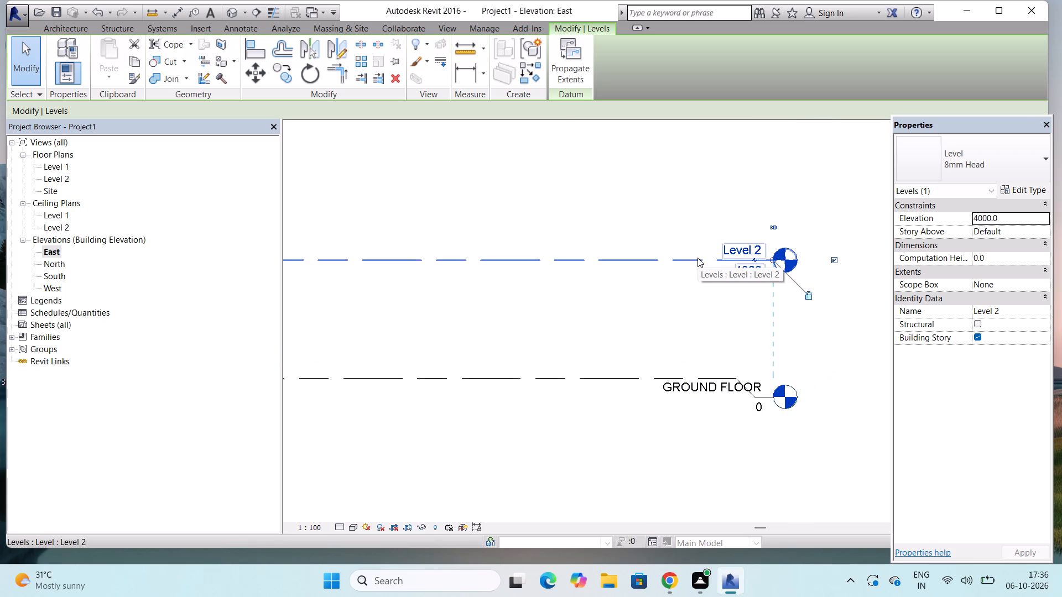
{"action": "key", "text": "Delete"}
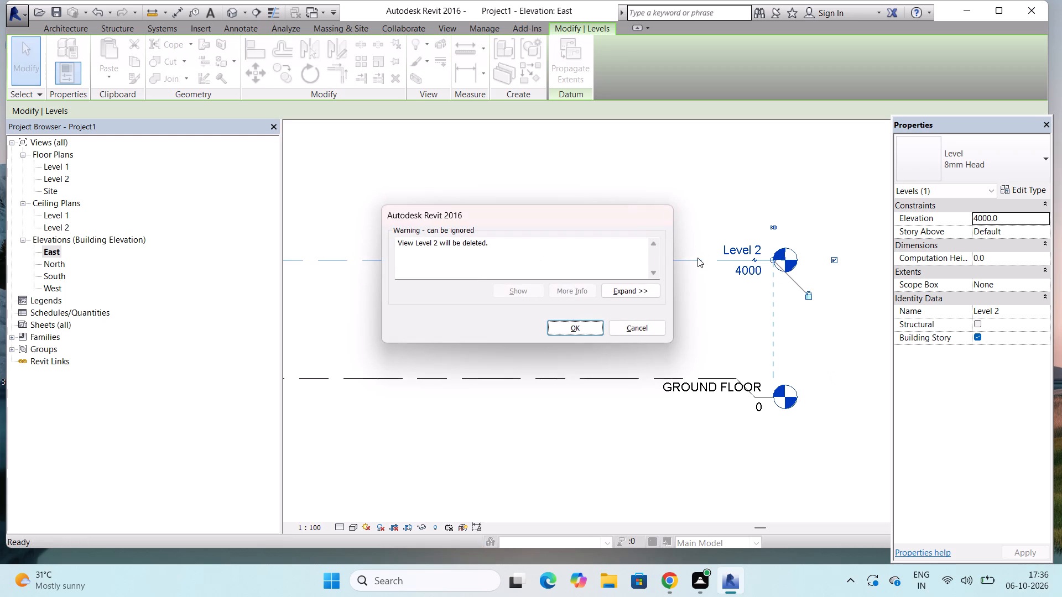
{"action": "left_click", "coordinate": [580, 327]}
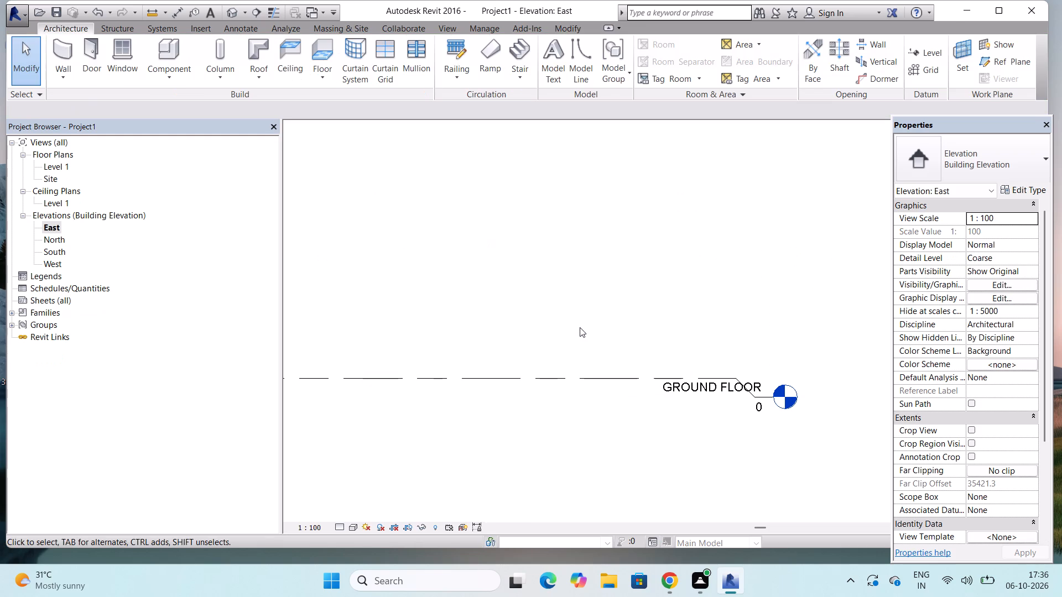
Set the project's length units to Meters, dismissing the Autodesk notification card that interrupts the format settings.
{"action": "key", "text": "u"}
{"action": "key", "text": "n"}
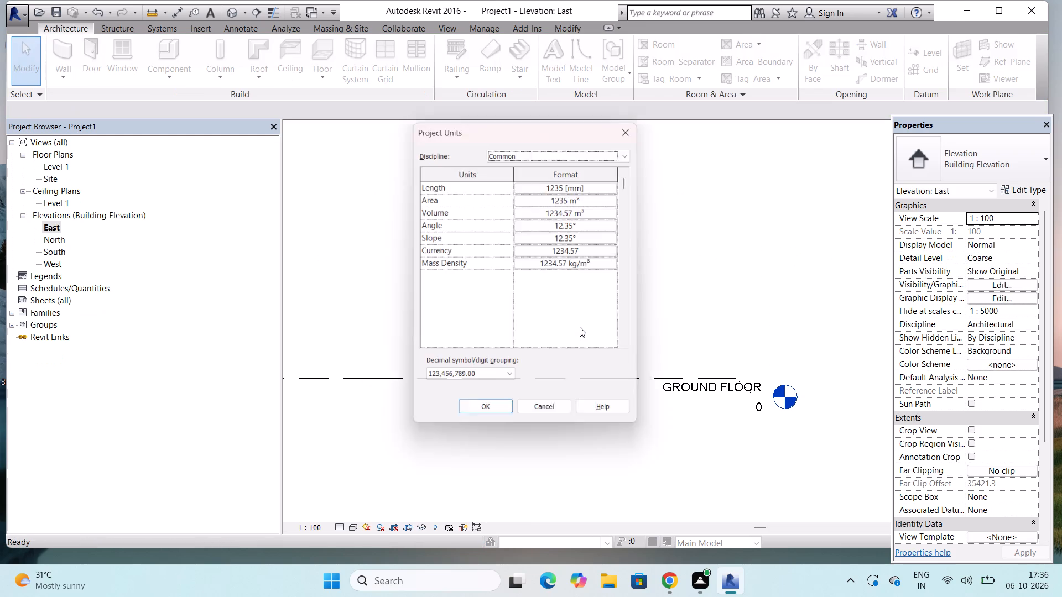
{"action": "left_click", "coordinate": [592, 181]}
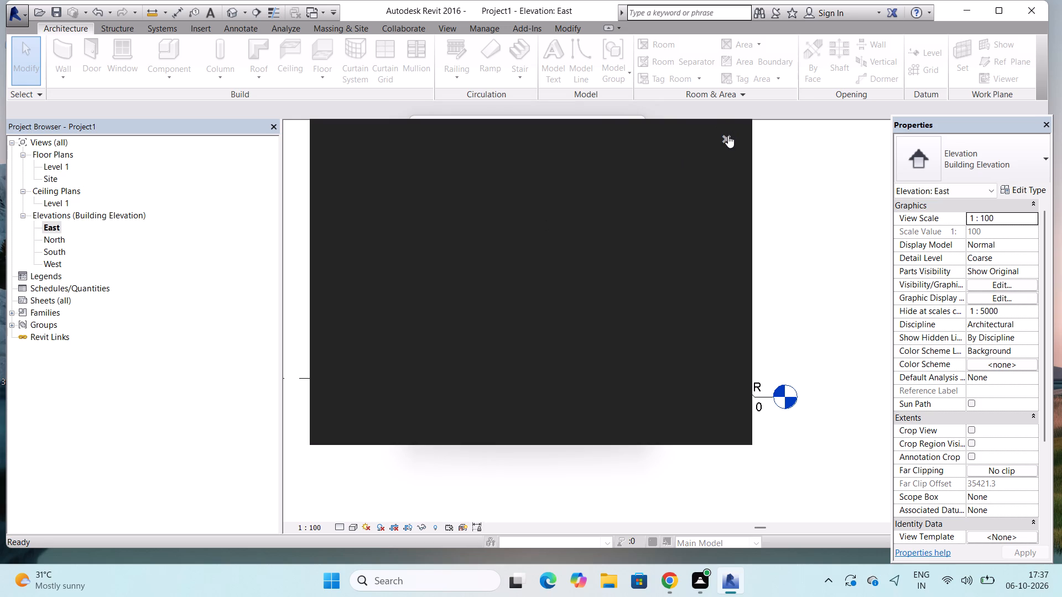
{"action": "left_click", "coordinate": [728, 135]}
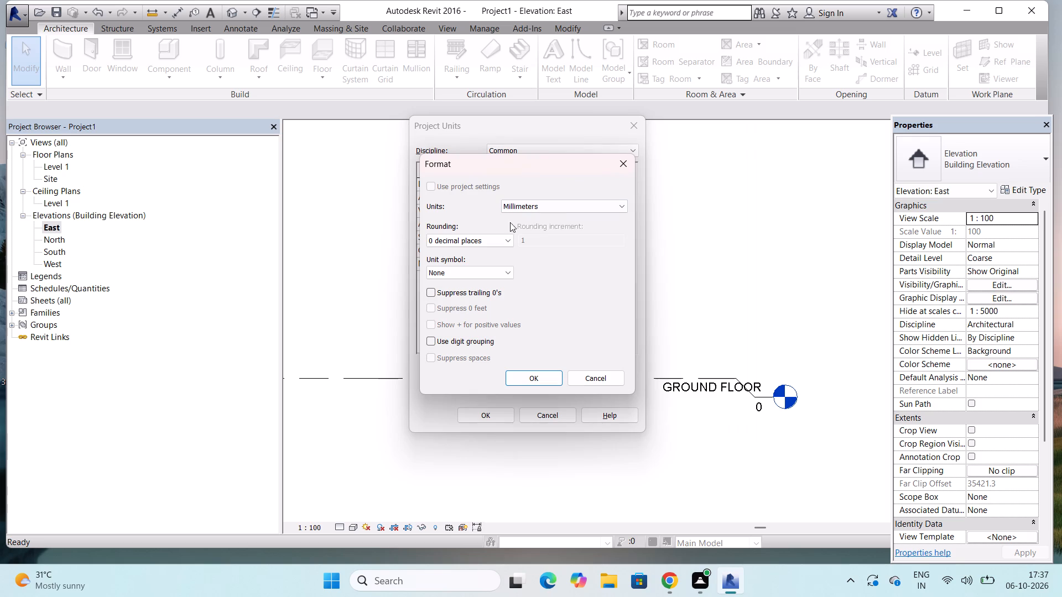
{"action": "left_click", "coordinate": [569, 200]}
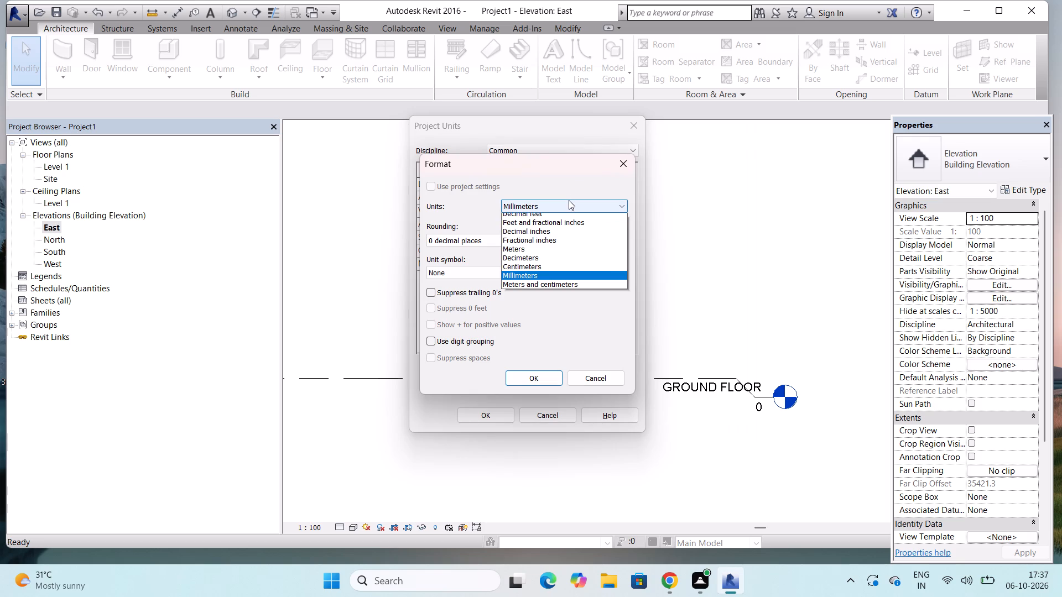
{"action": "left_click", "coordinate": [522, 250]}
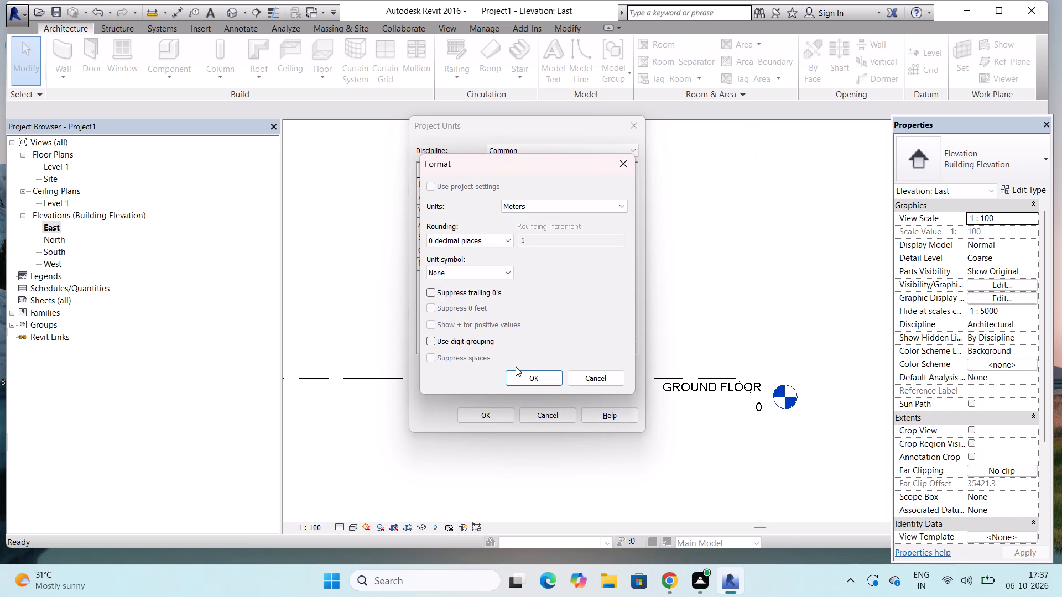
{"action": "left_click", "coordinate": [532, 377]}
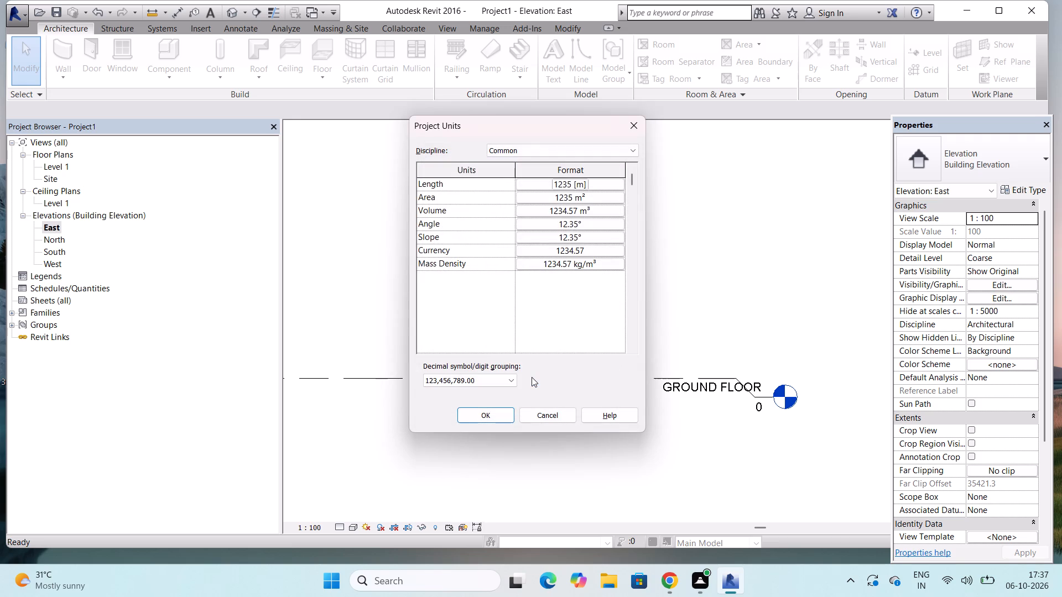
{"action": "left_click", "coordinate": [494, 409]}
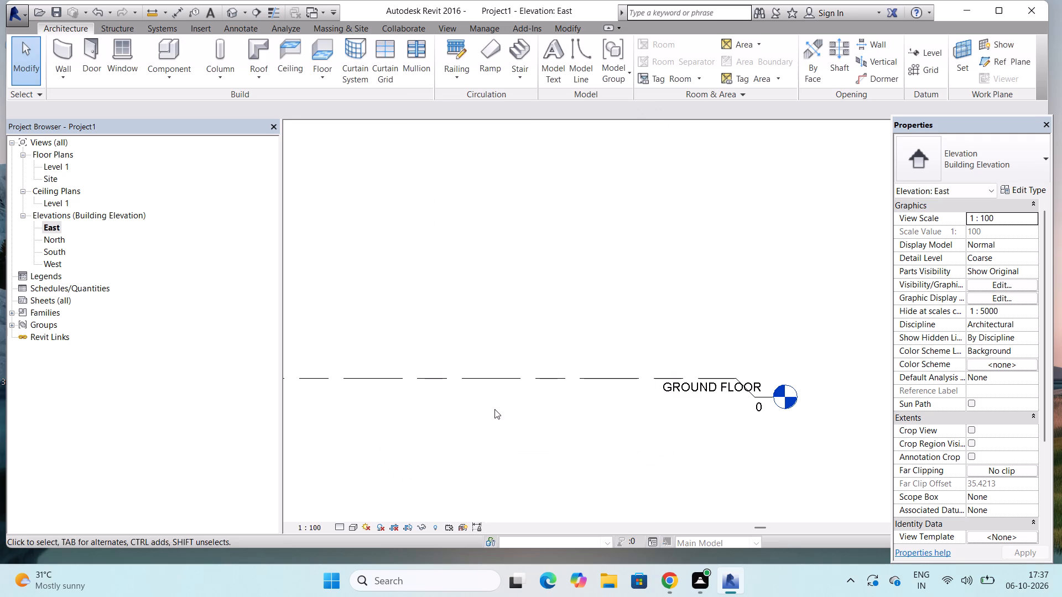
Add two levels above GROUND FLOOR by picking existing level lines with a 10'0" offset, one above the other.
{"action": "left_click", "coordinate": [931, 49]}
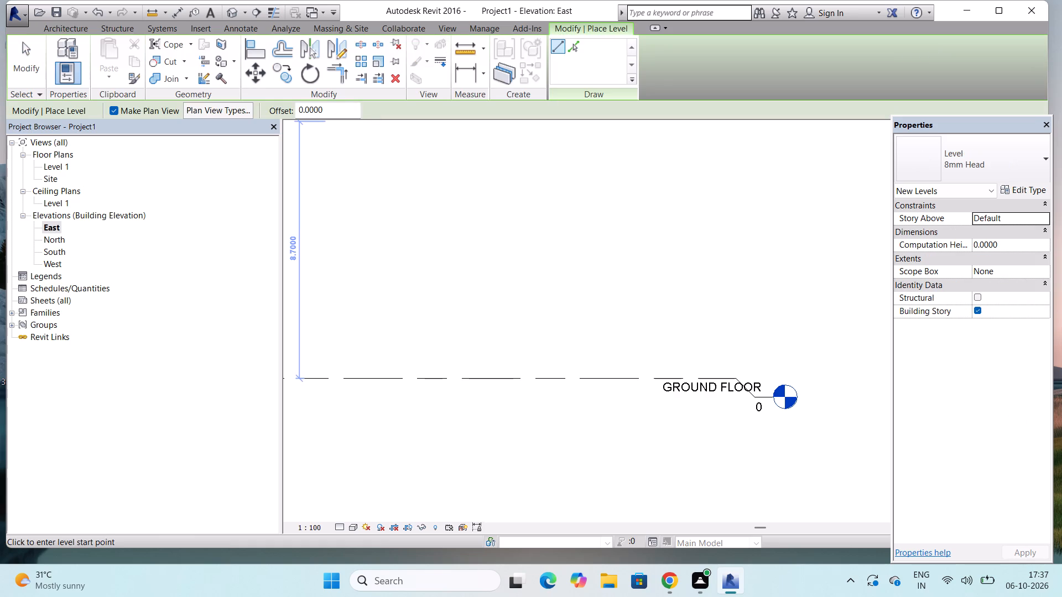
{"action": "left_click", "coordinate": [335, 113]}
{"action": "key", "text": "BackSpace"}
{"action": "key", "text": "BackSpace"}
{"action": "key", "text": "BackSpace"}
{"action": "key", "text": "BackSpace"}
{"action": "key", "text": "BackSpace"}
{"action": "key", "text": "BackSpace"}
{"action": "key", "text": "BackSpace"}
{"action": "key", "text": "BackSpace"}
{"action": "key", "text": "BackSpace"}
{"action": "key", "text": "BackSpace"}
{"action": "key", "text": "BackSpace"}
{"action": "key", "text": "BackSpace"}
{"action": "key", "text": "BackSpace"}
{"action": "key", "text": "BackSpace"}
{"action": "key", "text": "BackSpace"}
{"action": "key", "text": "BackSpace"}
{"action": "type", "text": "10"}
{"action": "key", "text": "apostrophe"}
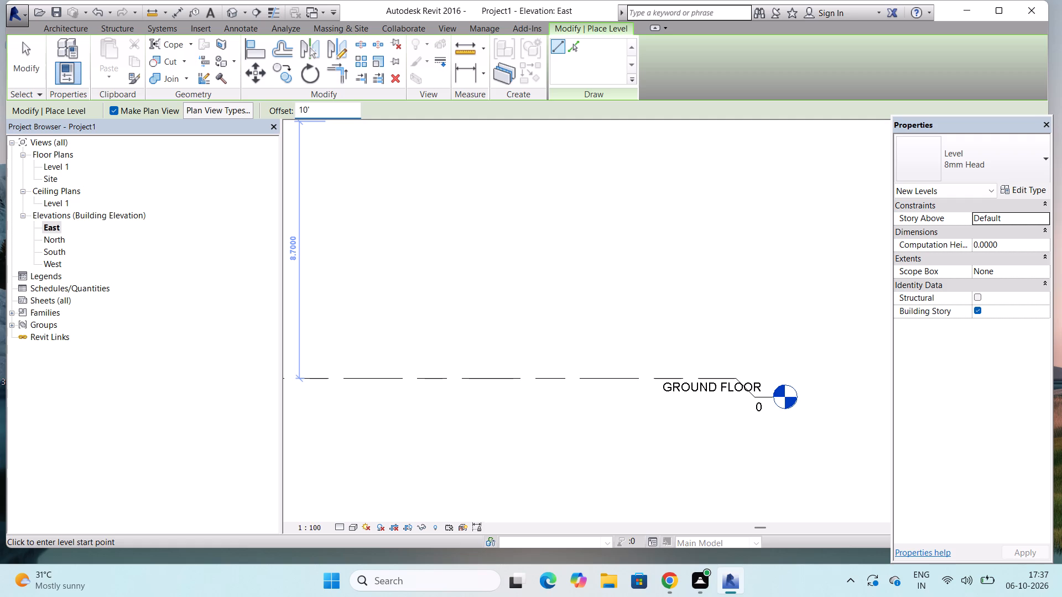
{"action": "key", "text": "0"}
{"action": "key", "text": "shift+quotedbl"}
{"action": "key", "text": "Return"}
{"action": "left_click", "coordinate": [580, 52]}
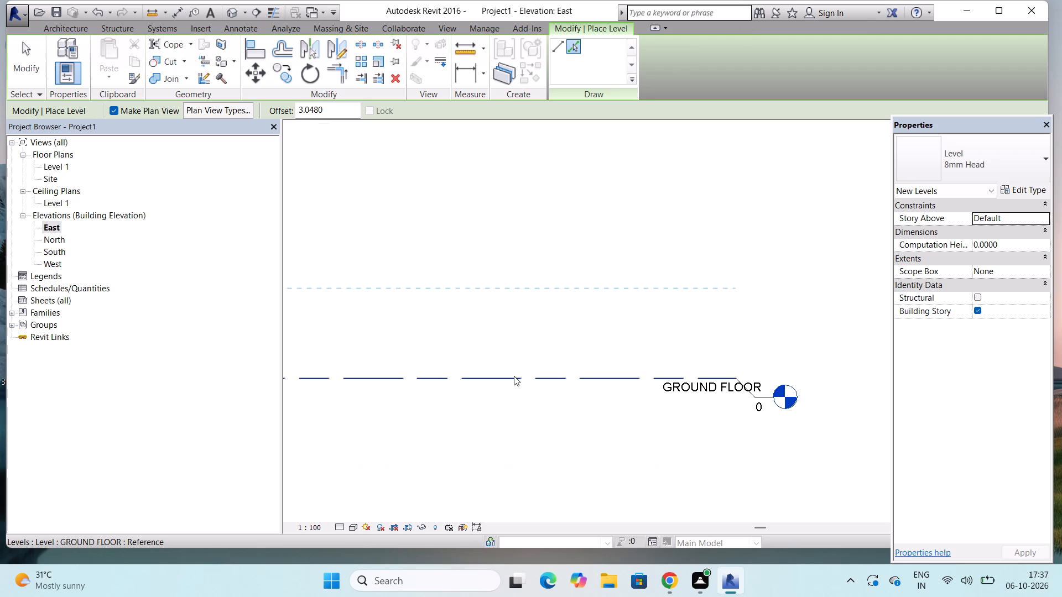
{"action": "left_click", "coordinate": [514, 376]}
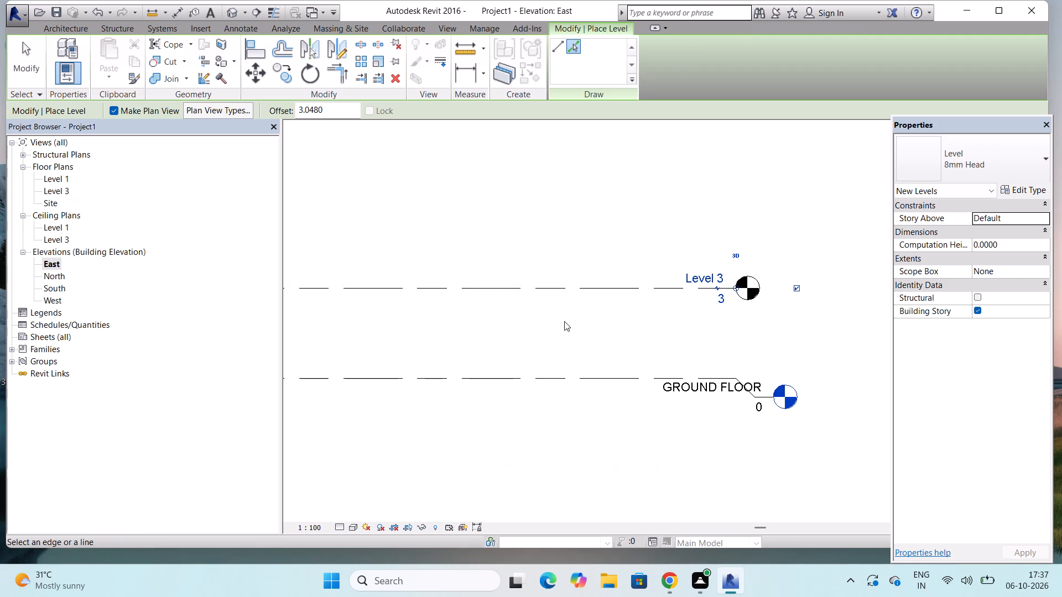
{"action": "left_click", "coordinate": [596, 287]}
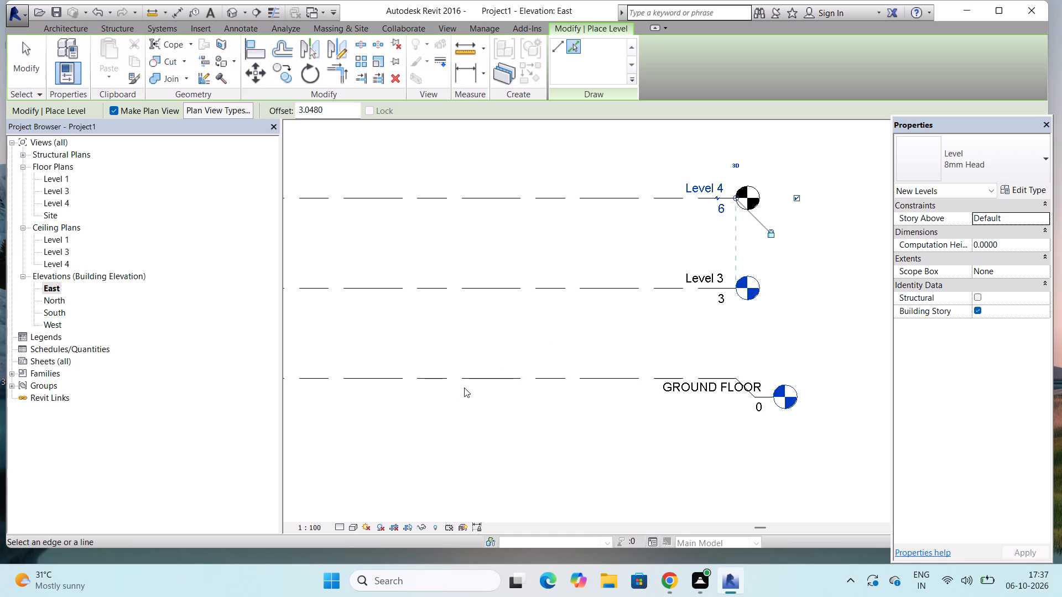
{"action": "key", "text": "Escape"}
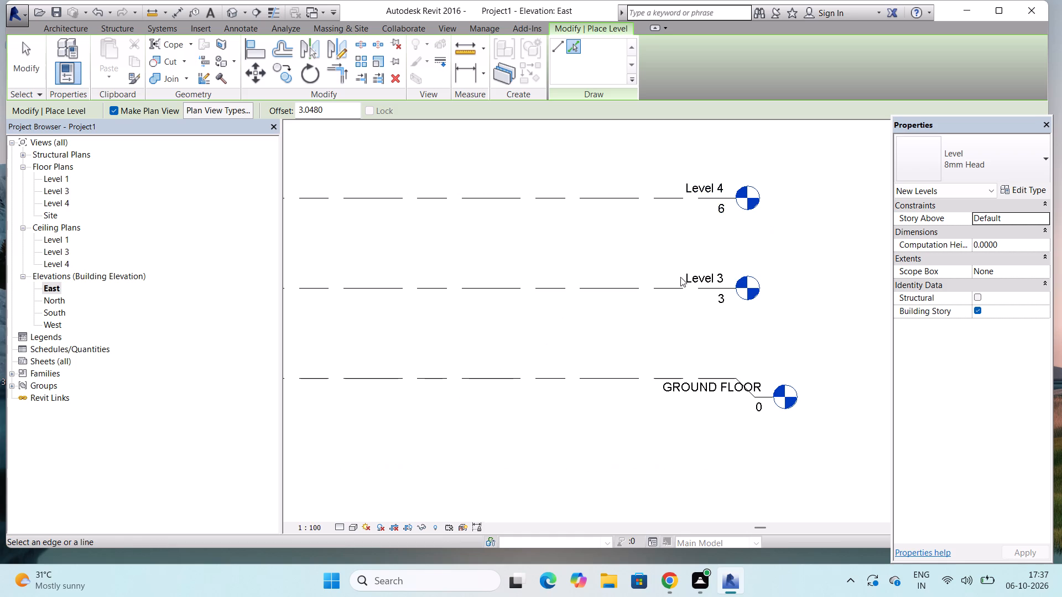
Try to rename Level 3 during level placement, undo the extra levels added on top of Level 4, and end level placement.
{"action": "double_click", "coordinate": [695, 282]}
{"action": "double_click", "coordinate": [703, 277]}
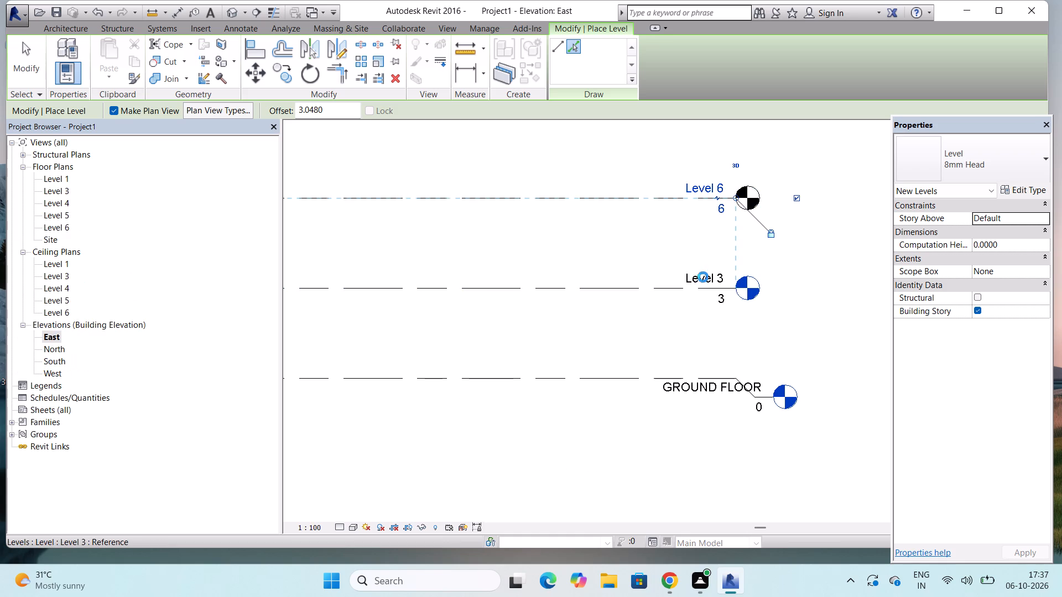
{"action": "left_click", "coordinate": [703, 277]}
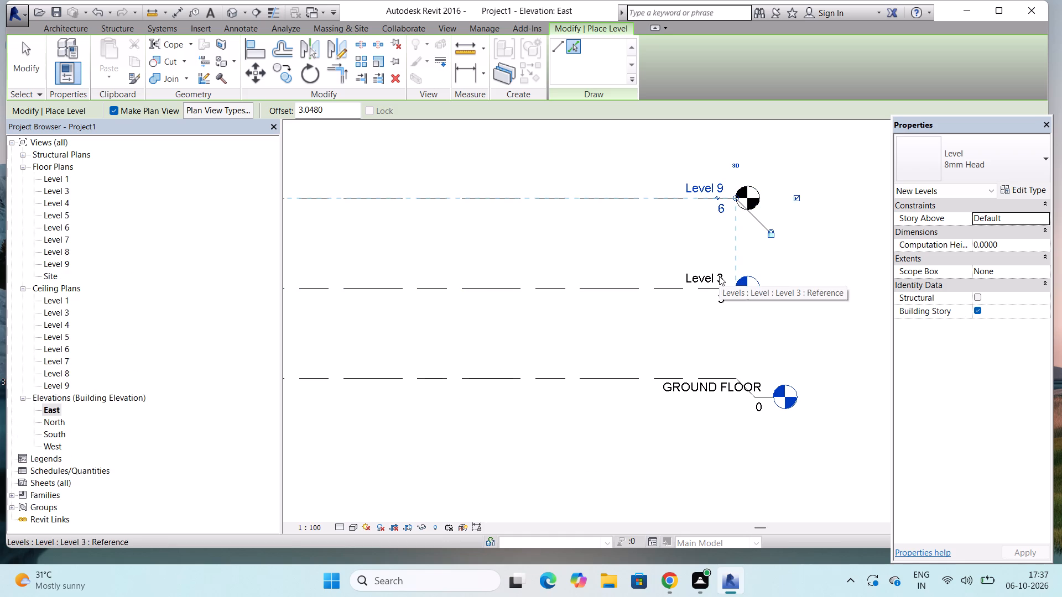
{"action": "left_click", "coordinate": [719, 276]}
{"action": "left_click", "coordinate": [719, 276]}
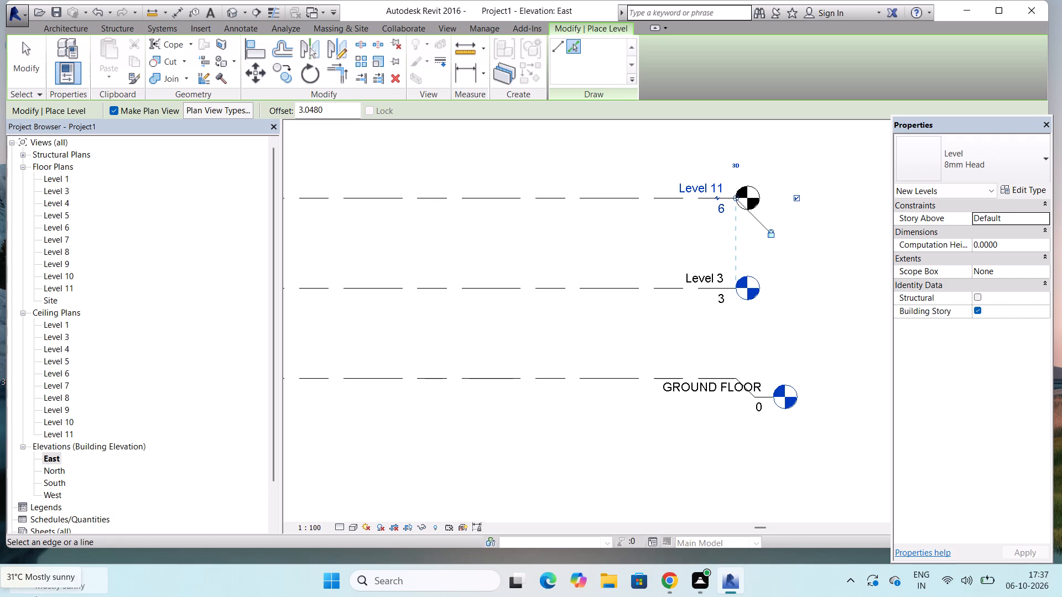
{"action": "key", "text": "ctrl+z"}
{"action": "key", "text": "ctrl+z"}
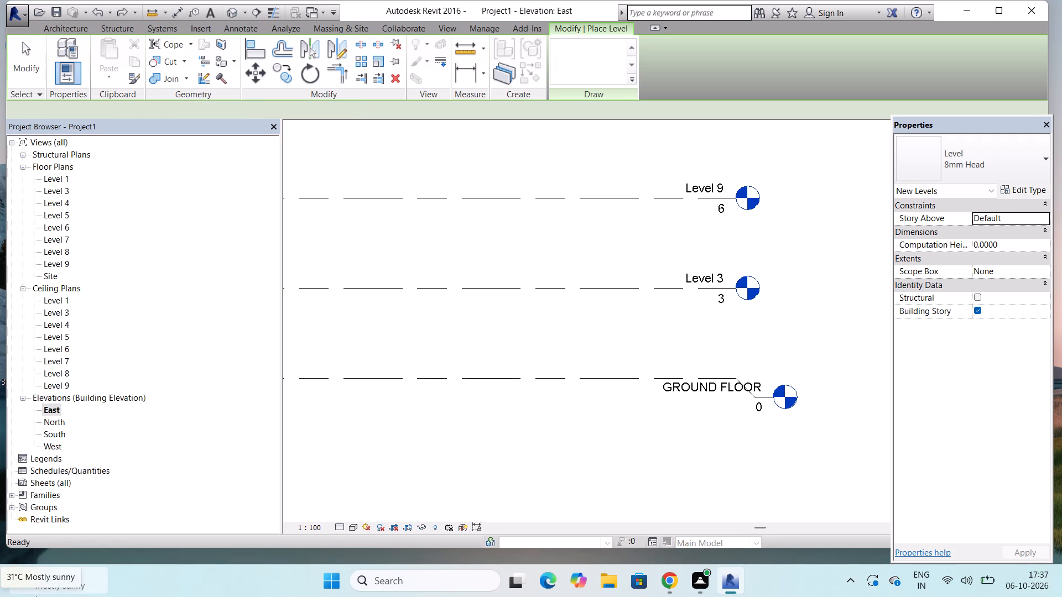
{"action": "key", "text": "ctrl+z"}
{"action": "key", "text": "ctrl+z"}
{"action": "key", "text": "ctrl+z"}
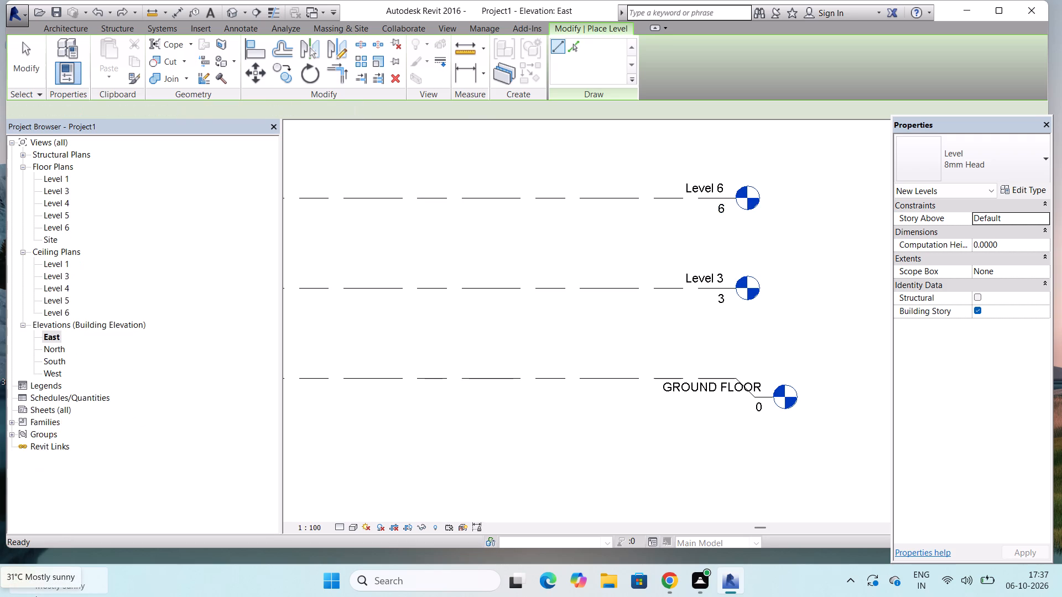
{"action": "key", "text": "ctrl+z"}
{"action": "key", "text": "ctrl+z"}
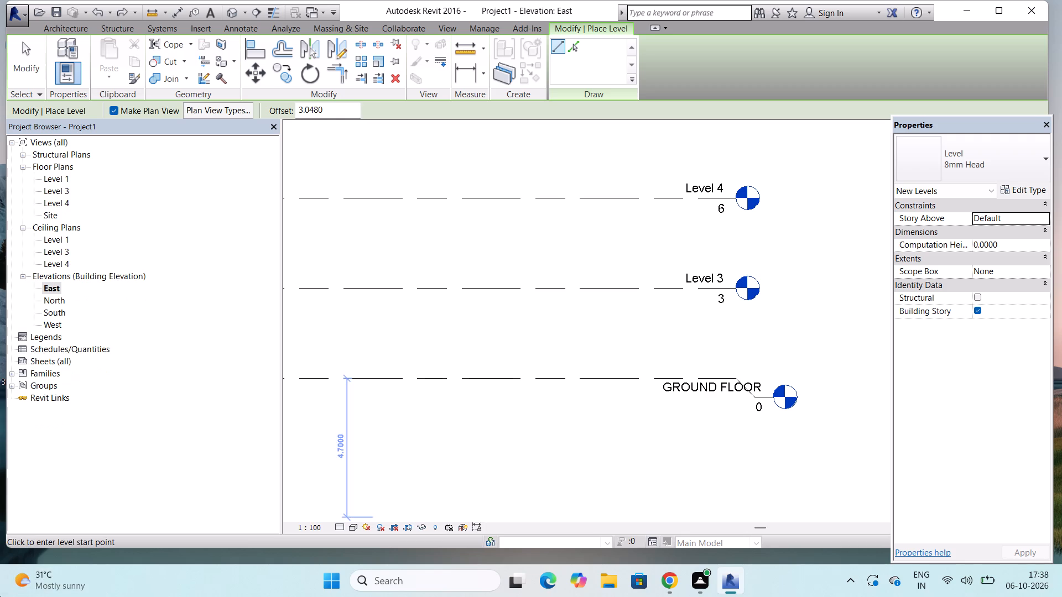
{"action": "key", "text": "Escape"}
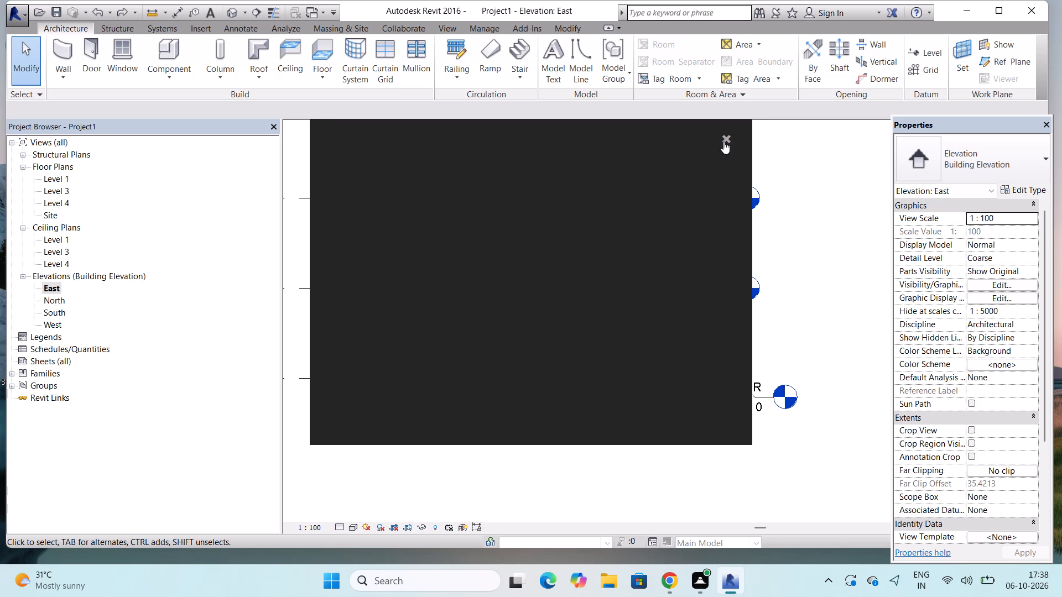
Dismiss the Autodesk notification card covering the East elevation.
{"action": "left_click", "coordinate": [723, 142]}
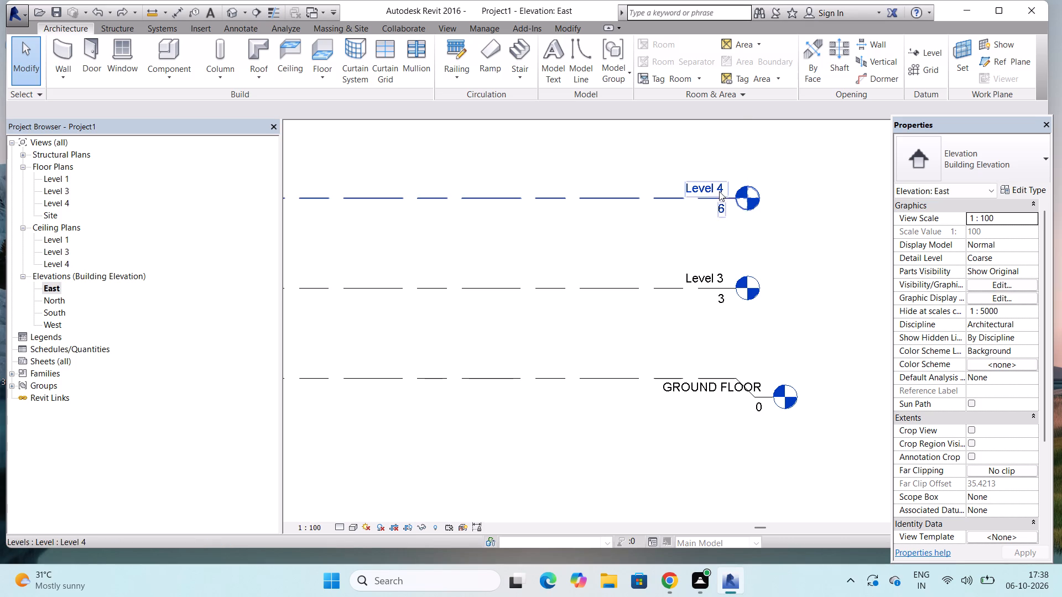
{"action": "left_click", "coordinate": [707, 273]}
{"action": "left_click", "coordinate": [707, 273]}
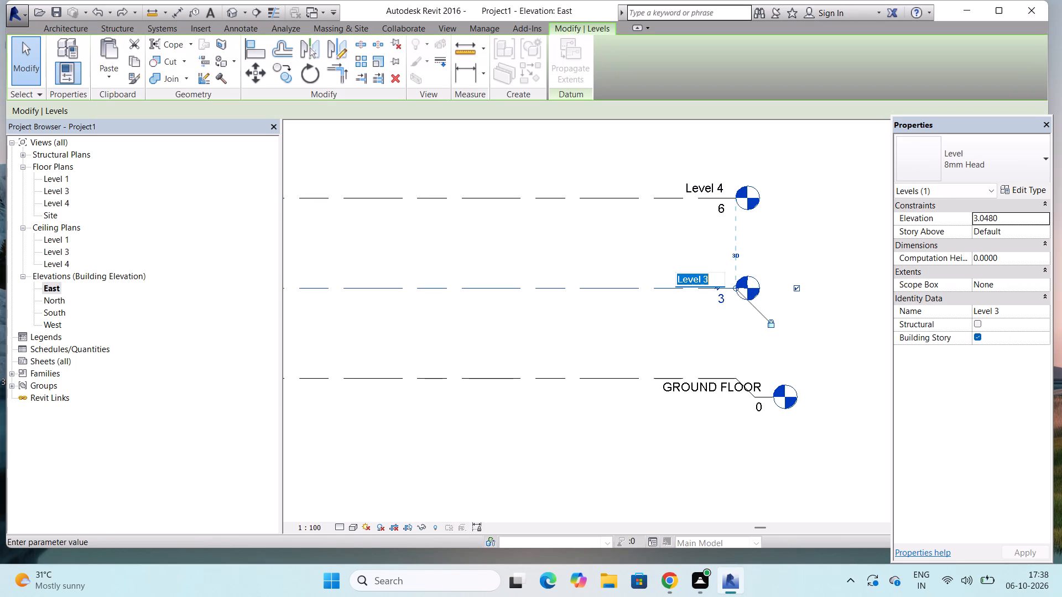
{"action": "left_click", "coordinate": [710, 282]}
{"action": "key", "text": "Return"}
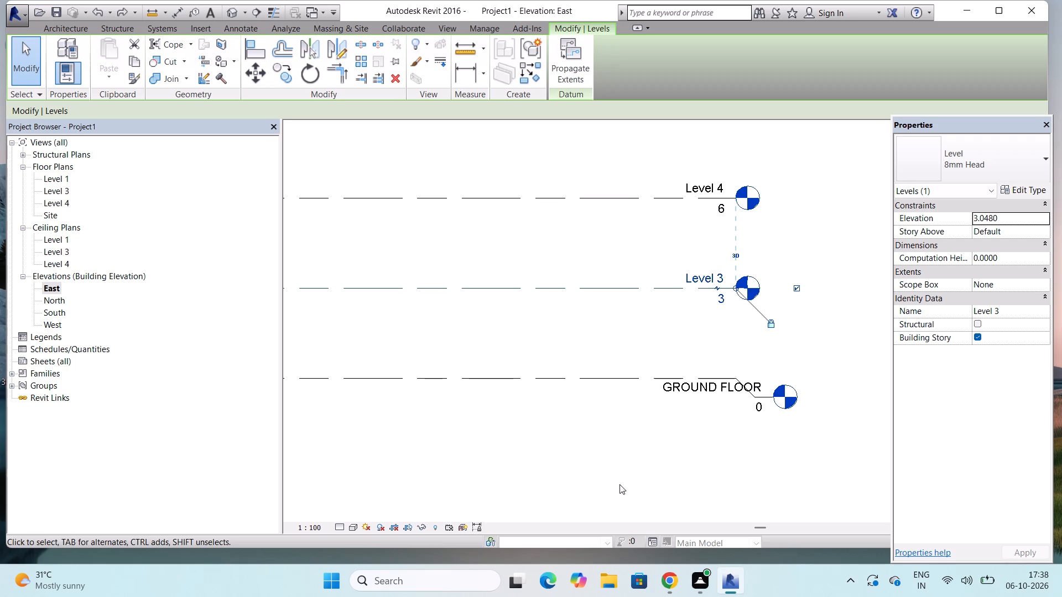
Rename Level 3 as FIRST FLOOR in the East elevation, without renaming the corresponding views.
{"action": "double_click", "coordinate": [723, 277]}
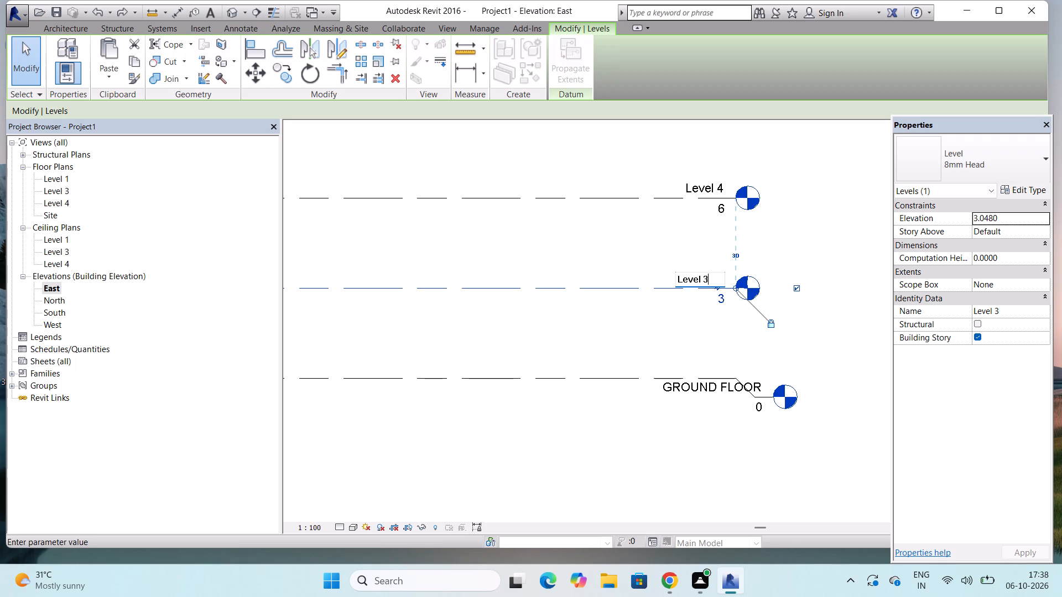
{"action": "key", "text": "BackSpace"}
{"action": "key", "text": "BackSpace"}
{"action": "key", "text": "BackSpace"}
{"action": "key", "text": "BackSpace"}
{"action": "key", "text": "BackSpace"}
{"action": "key", "text": "BackSpace"}
{"action": "key", "text": "BackSpace"}
{"action": "key", "text": "BackSpace"}
{"action": "type", "text": "FI"}
{"action": "key", "text": "r"}
{"action": "key", "text": "s"}
{"action": "key", "text": "t"}
{"action": "key", "text": "space"}
{"action": "key", "text": "f"}
{"action": "key", "text": "l"}
{"action": "type", "text": "OO"}
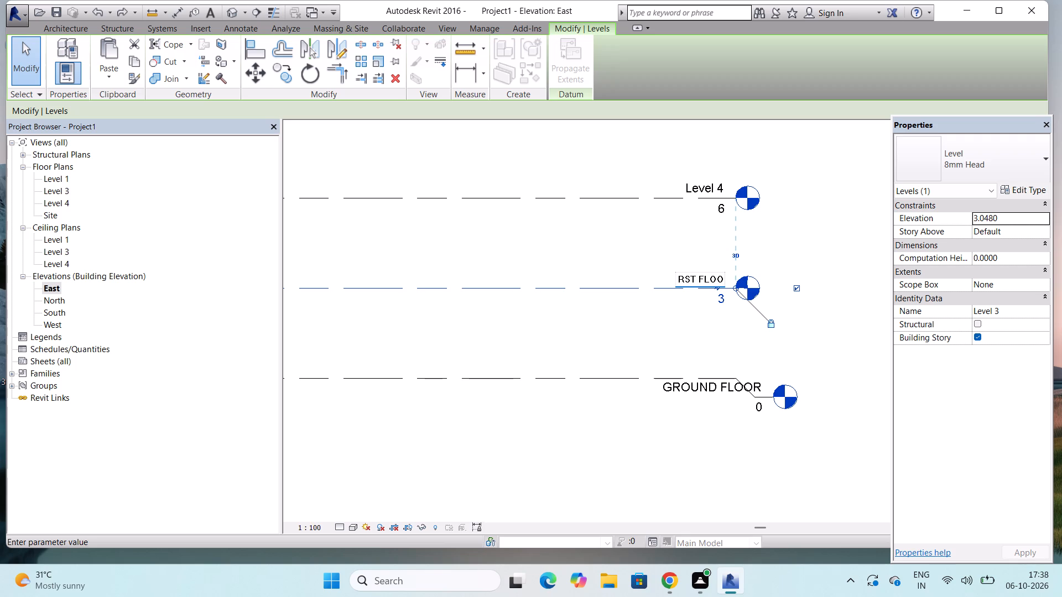
{"action": "key", "text": "r"}
{"action": "left_click", "coordinate": [671, 238]}
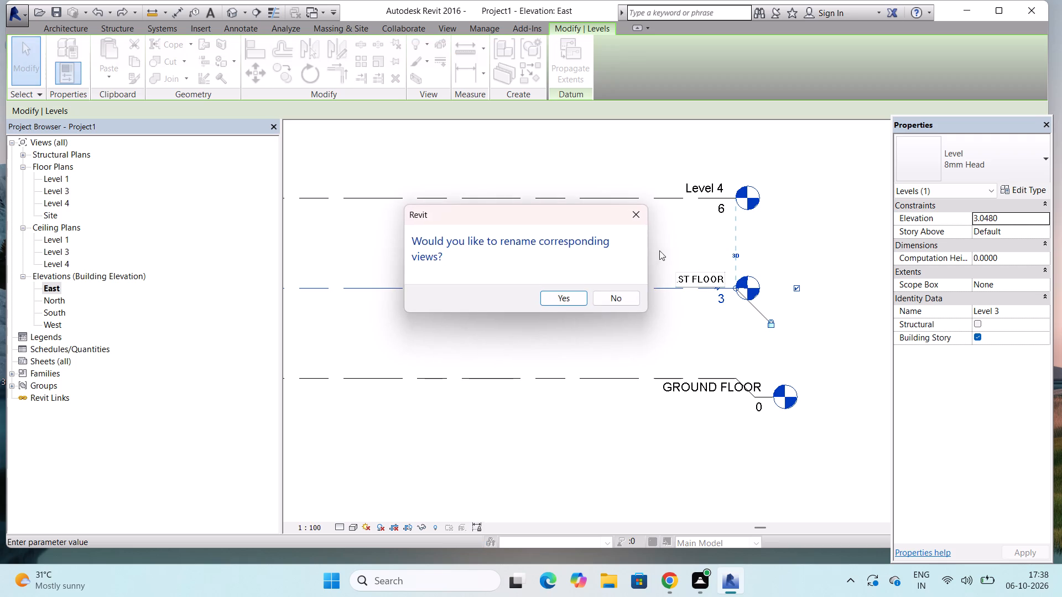
{"action": "left_click", "coordinate": [644, 212]}
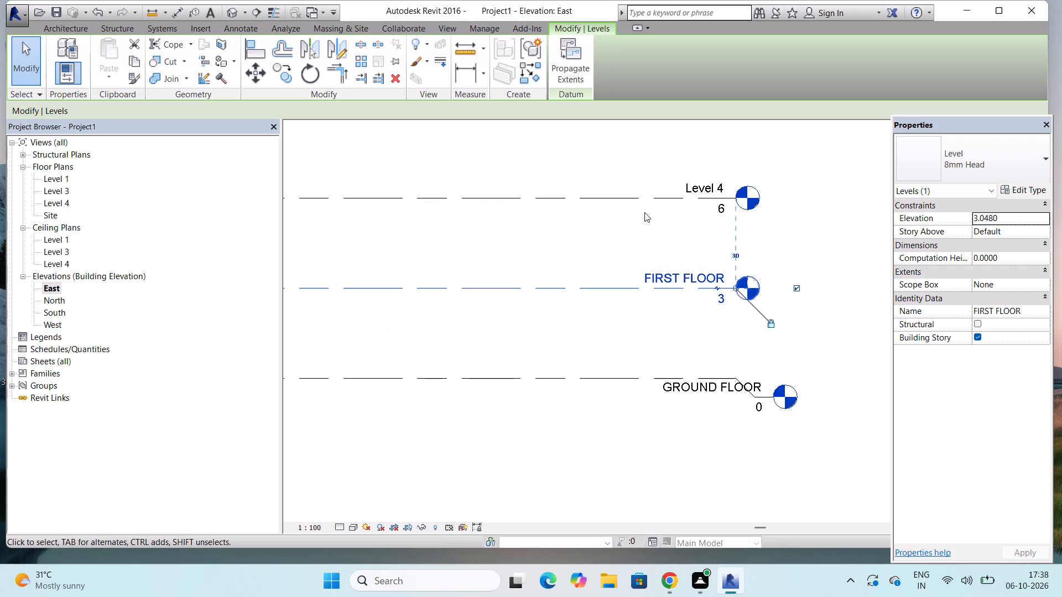
Rename Level 4 as SECOND FLOOR without renaming the corresponding views, dismissing the Autodesk notification card that interrupts the edit.
{"action": "left_click", "coordinate": [707, 185]}
{"action": "left_click", "coordinate": [707, 185]}
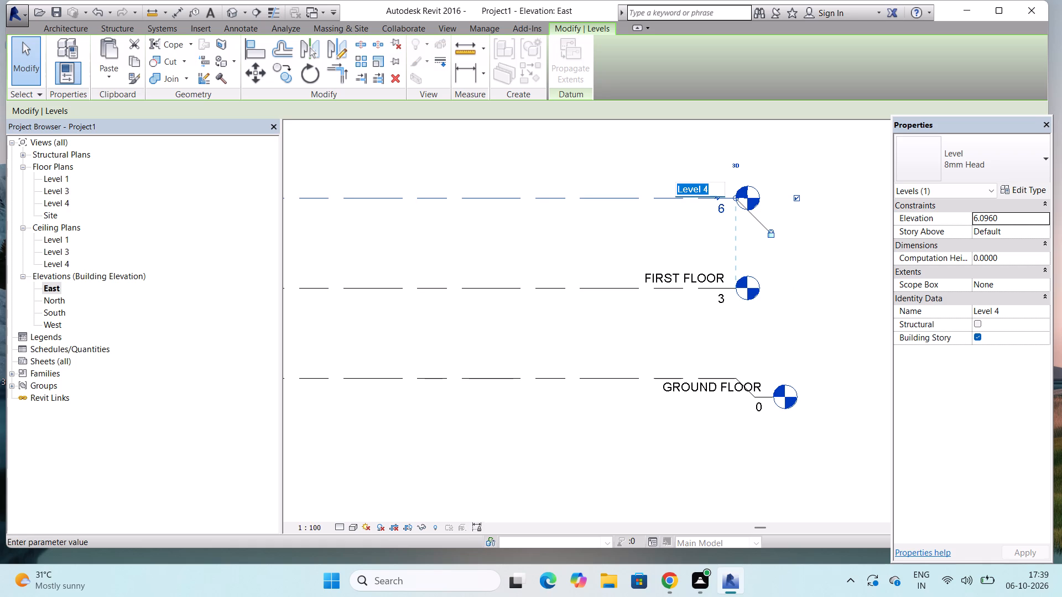
{"action": "left_click", "coordinate": [707, 187]}
{"action": "key", "text": "BackSpace"}
{"action": "key", "text": "BackSpace"}
{"action": "key", "text": "BackSpace"}
{"action": "key", "text": "BackSpace"}
{"action": "key", "text": "BackSpace"}
{"action": "key", "text": "BackSpace"}
{"action": "key", "text": "BackSpace"}
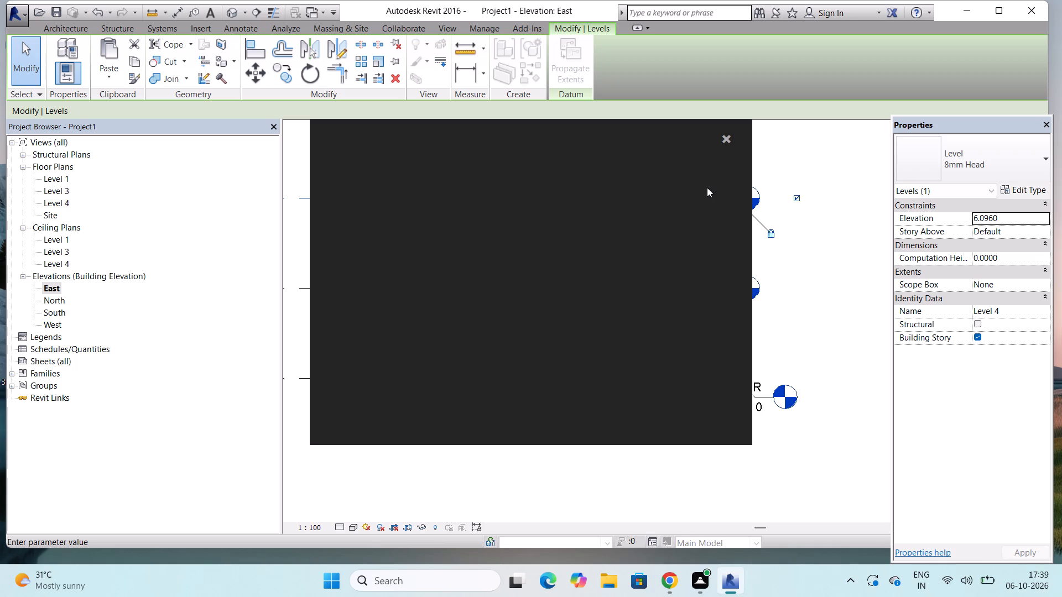
{"action": "left_click", "coordinate": [723, 135]}
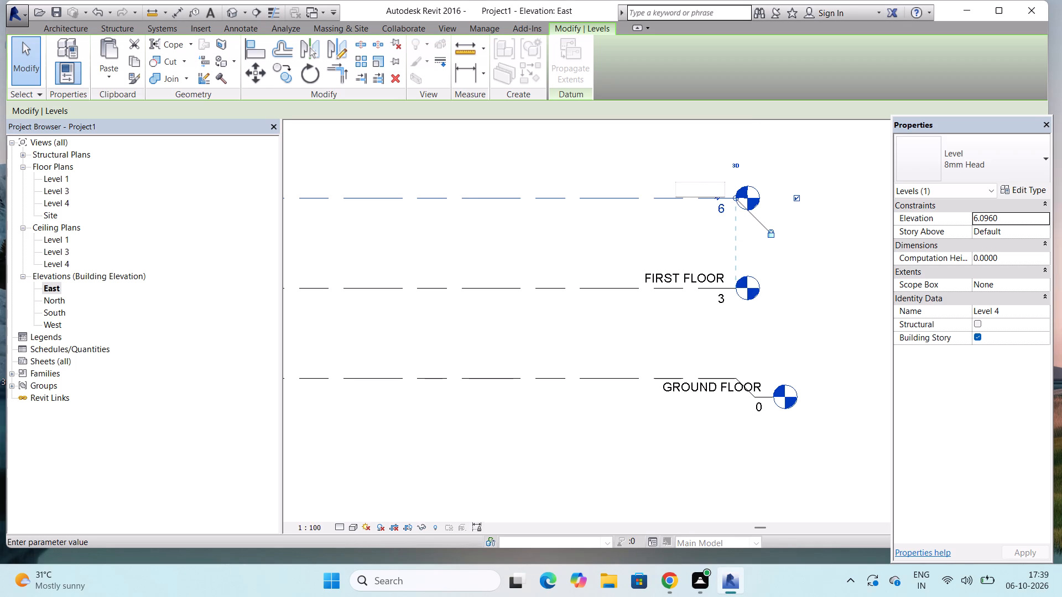
{"action": "left_click", "coordinate": [691, 191]}
{"action": "key", "text": "s"}
{"action": "key", "text": "e"}
{"action": "key", "text": "c"}
{"action": "key", "text": "o"}
{"action": "key", "text": "n"}
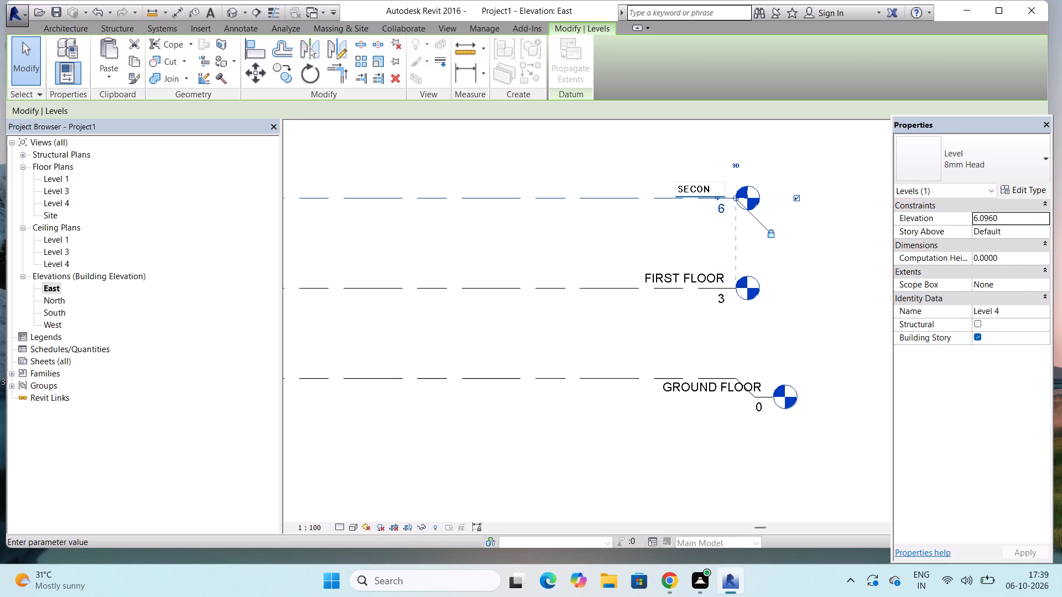
{"action": "key", "text": "d"}
{"action": "key", "text": "space"}
{"action": "key", "text": "f"}
{"action": "key", "text": "l"}
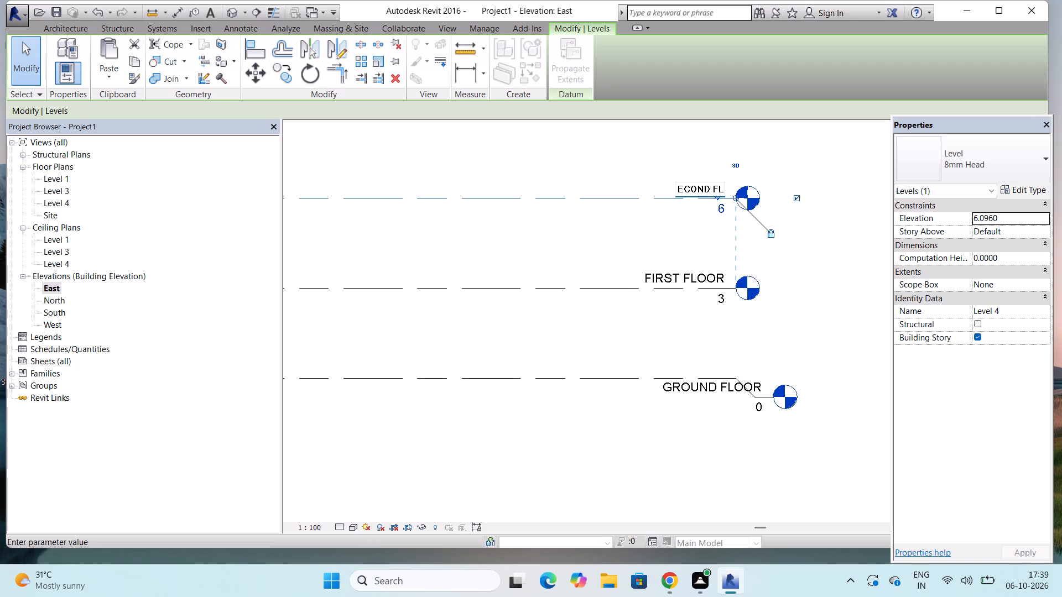
{"action": "type", "text": "OO"}
{"action": "key", "text": "r"}
{"action": "left_click", "coordinate": [847, 186]}
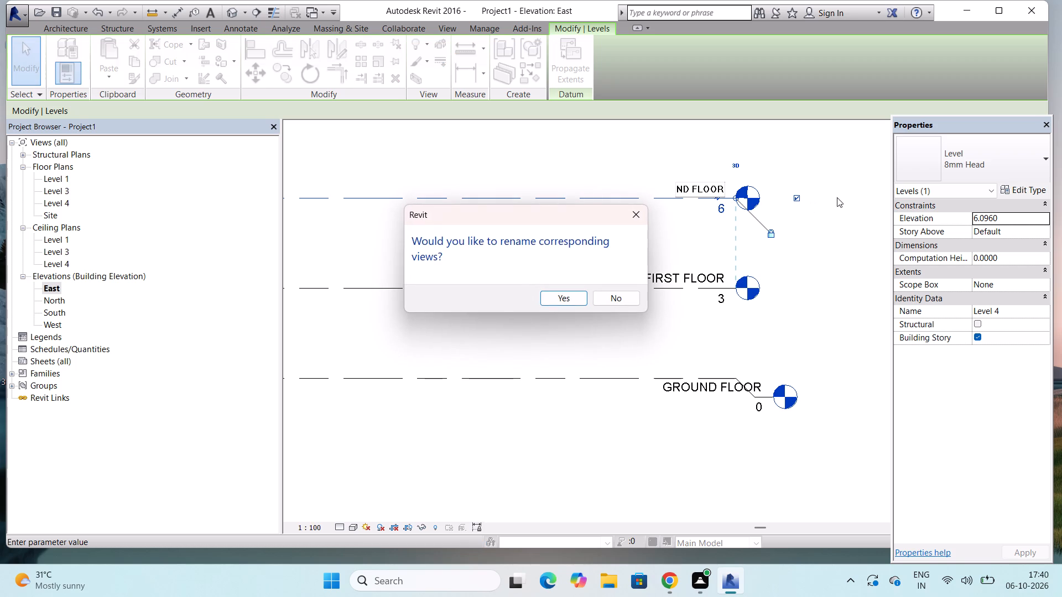
{"action": "left_click", "coordinate": [634, 212]}
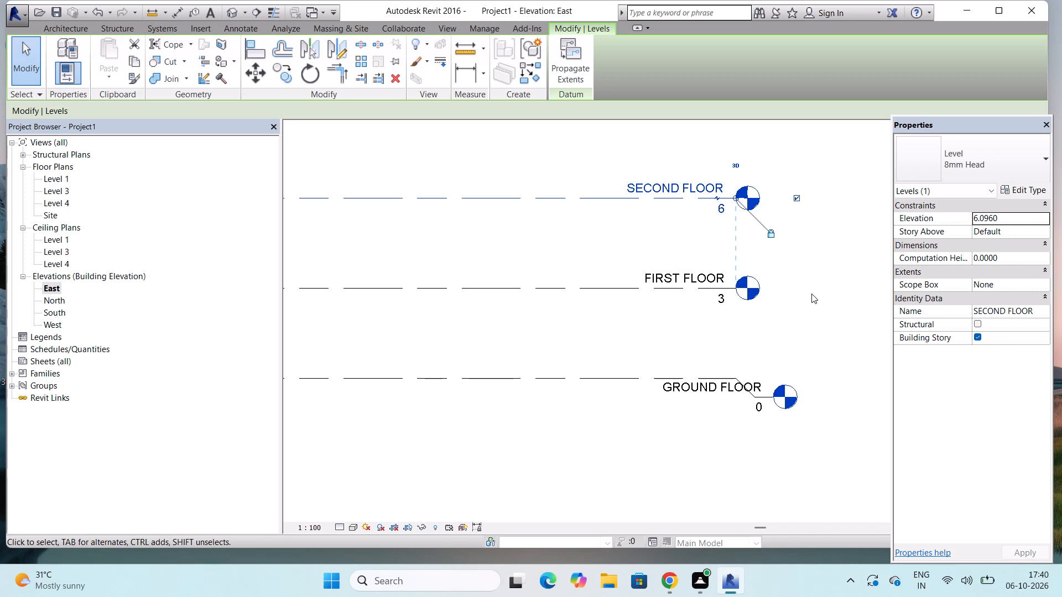
{"action": "scroll", "coordinate": [804, 387], "scroll_direction": "down", "scroll_amount": 4}
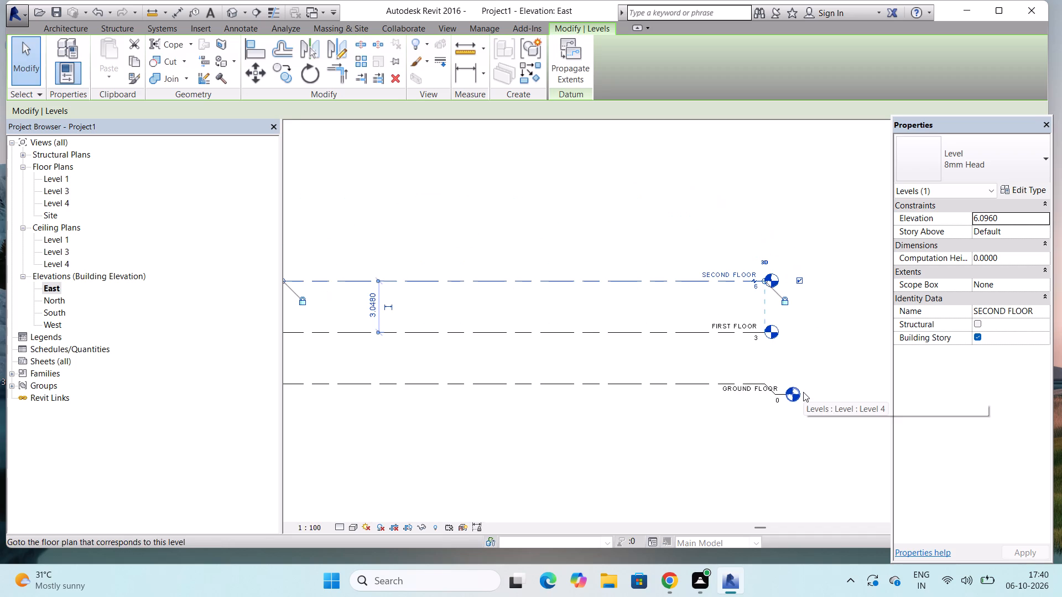
Open the Level 1 floor plan view.
{"action": "scroll", "coordinate": [803, 392], "scroll_direction": "up", "scroll_amount": 4}
{"action": "scroll", "coordinate": [803, 392], "scroll_direction": "down", "scroll_amount": 4}
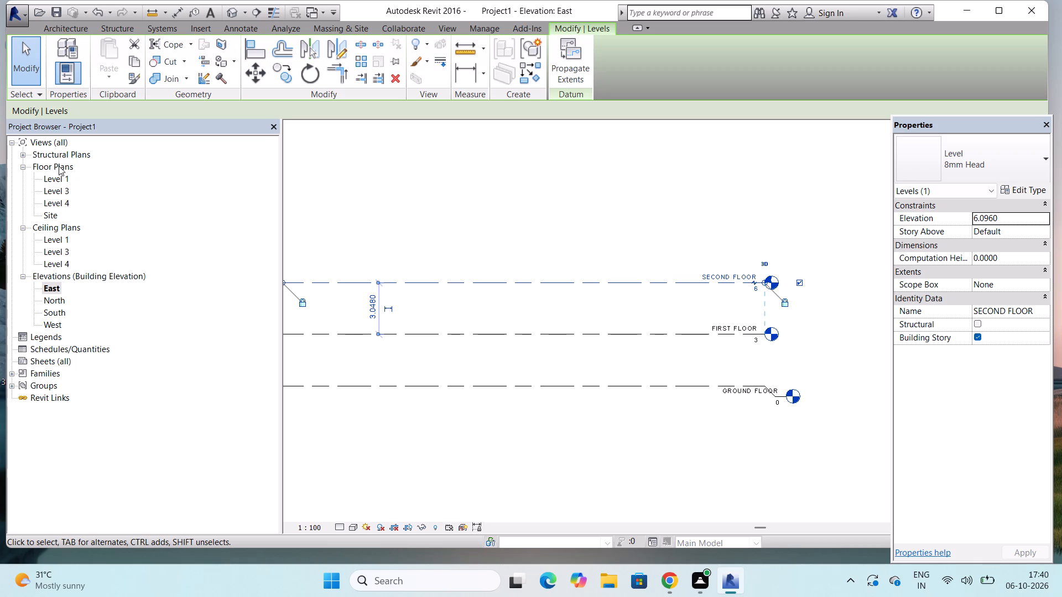
{"action": "left_click", "coordinate": [59, 166]}
{"action": "left_click", "coordinate": [59, 166]}
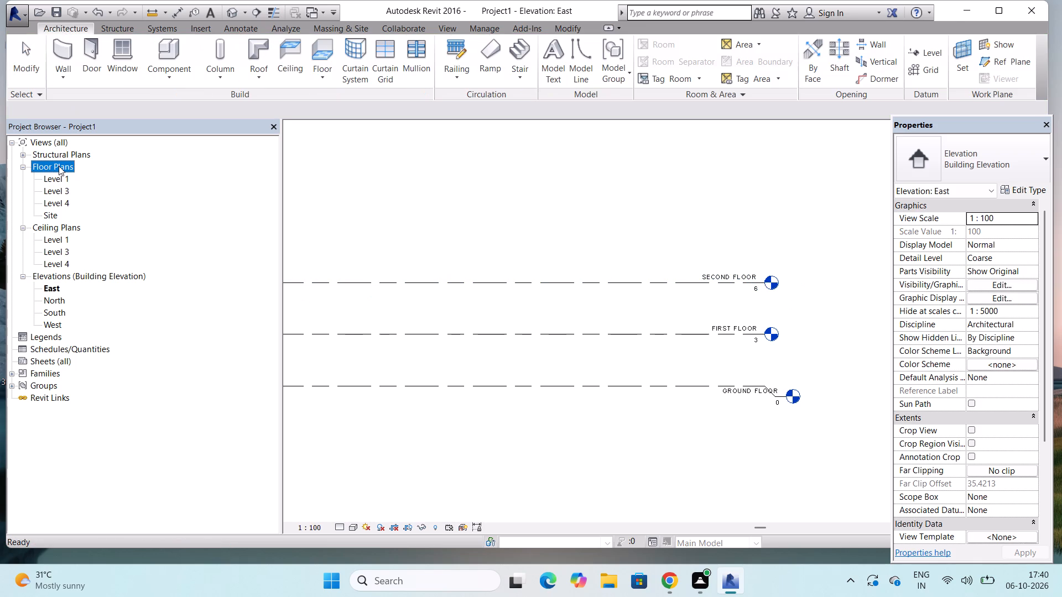
{"action": "double_click", "coordinate": [60, 177]}
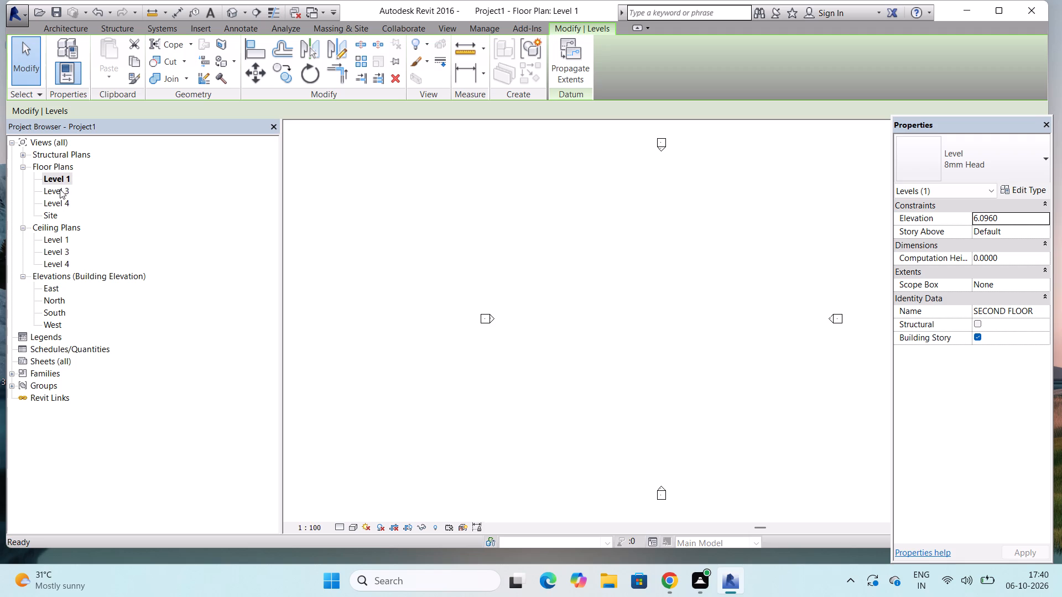
{"action": "scroll", "coordinate": [440, 273], "scroll_direction": "down", "scroll_amount": 3}
{"action": "scroll", "coordinate": [470, 291], "scroll_direction": "up", "scroll_amount": 2}
{"action": "scroll", "coordinate": [470, 291], "scroll_direction": "down", "scroll_amount": 1}
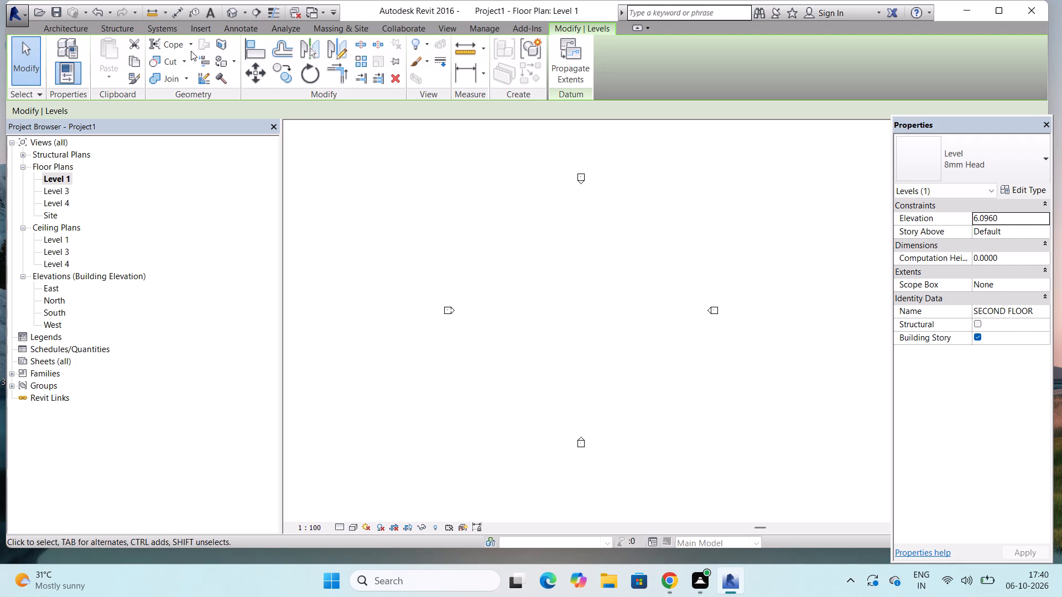
Start the Wall tool with the Generic - 9" wall type, dismissing the Autodesk notification card and cancelling the stray wall start.
{"action": "left_click", "coordinate": [86, 24]}
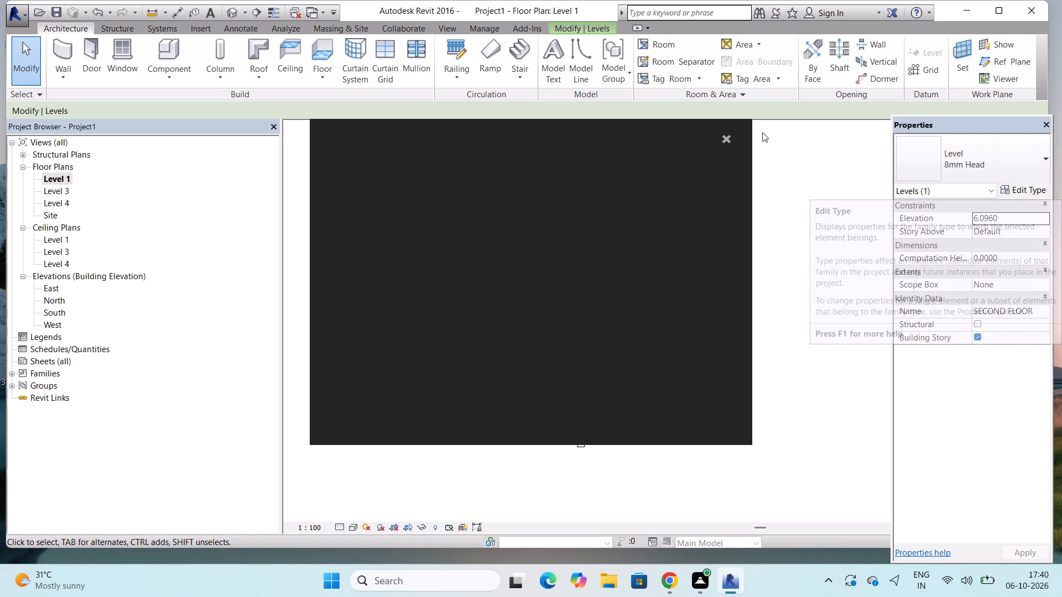
{"action": "left_click", "coordinate": [721, 140]}
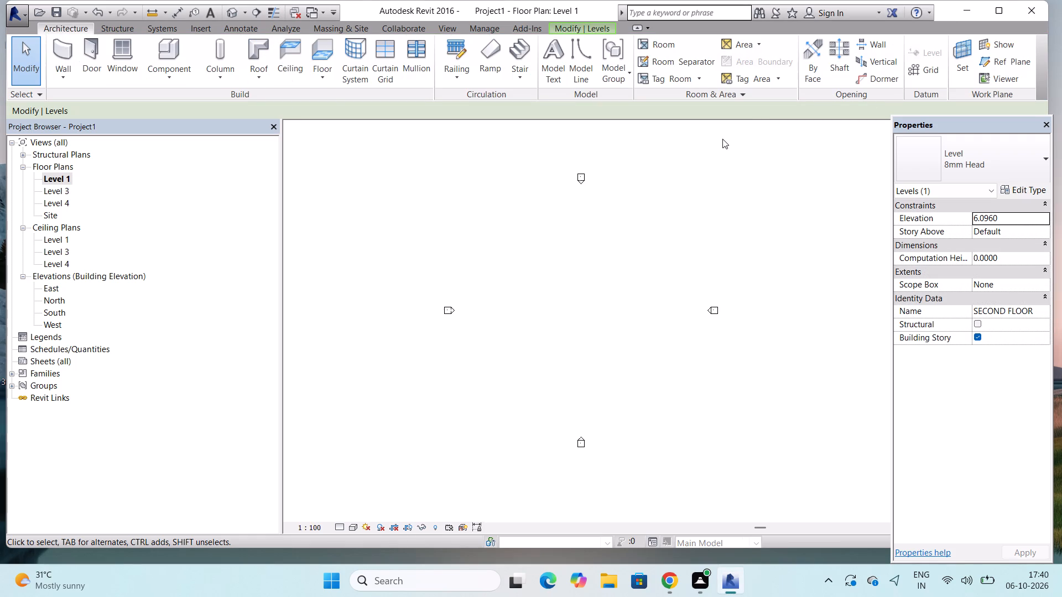
{"action": "left_click", "coordinate": [1011, 153]}
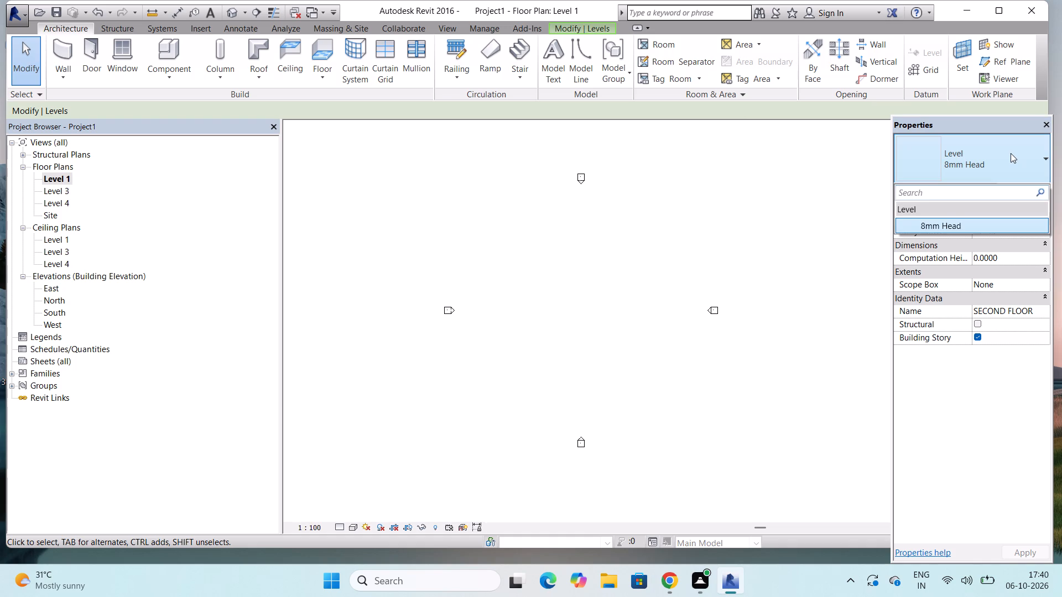
{"action": "left_click", "coordinate": [800, 155]}
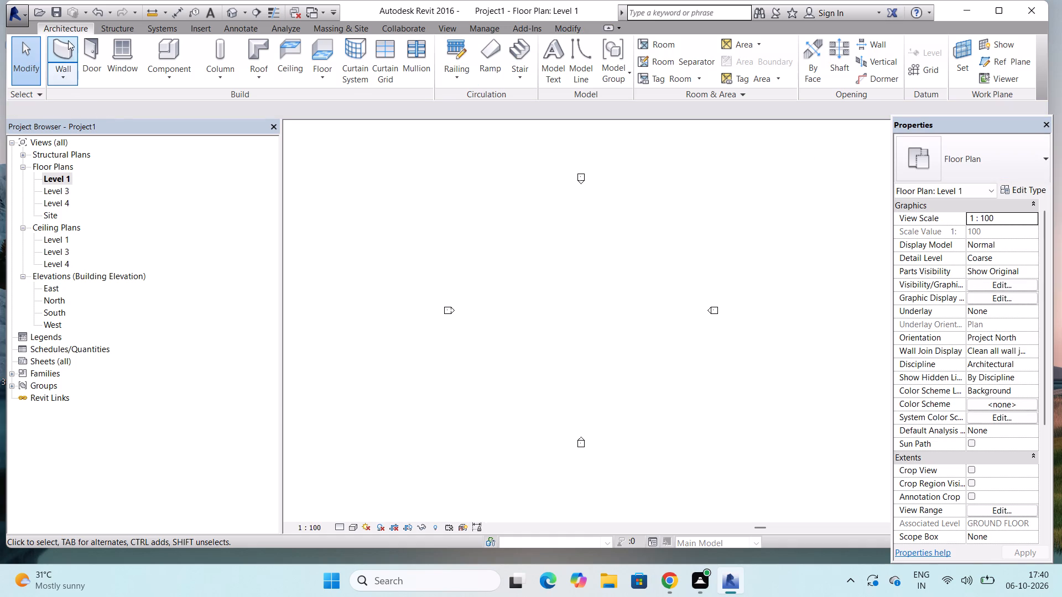
{"action": "left_click", "coordinate": [68, 40]}
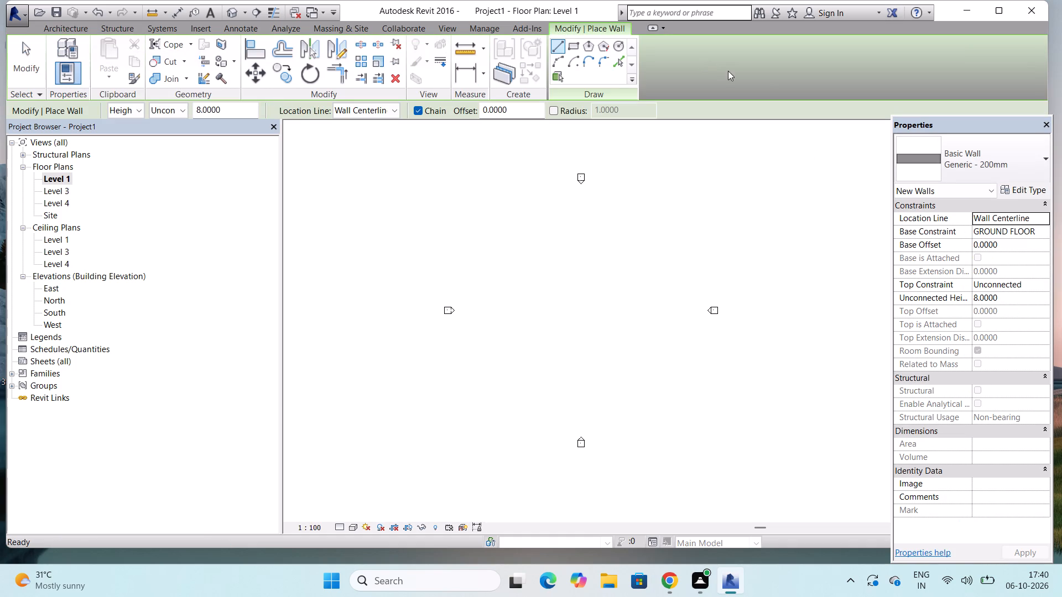
{"action": "left_click", "coordinate": [965, 164]}
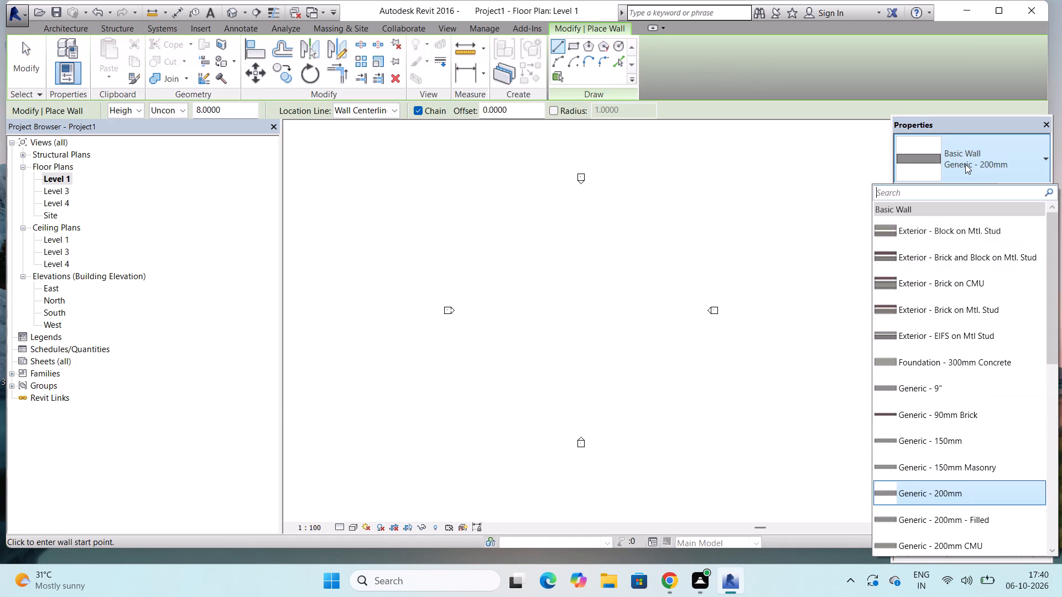
{"action": "left_click", "coordinate": [764, 179]}
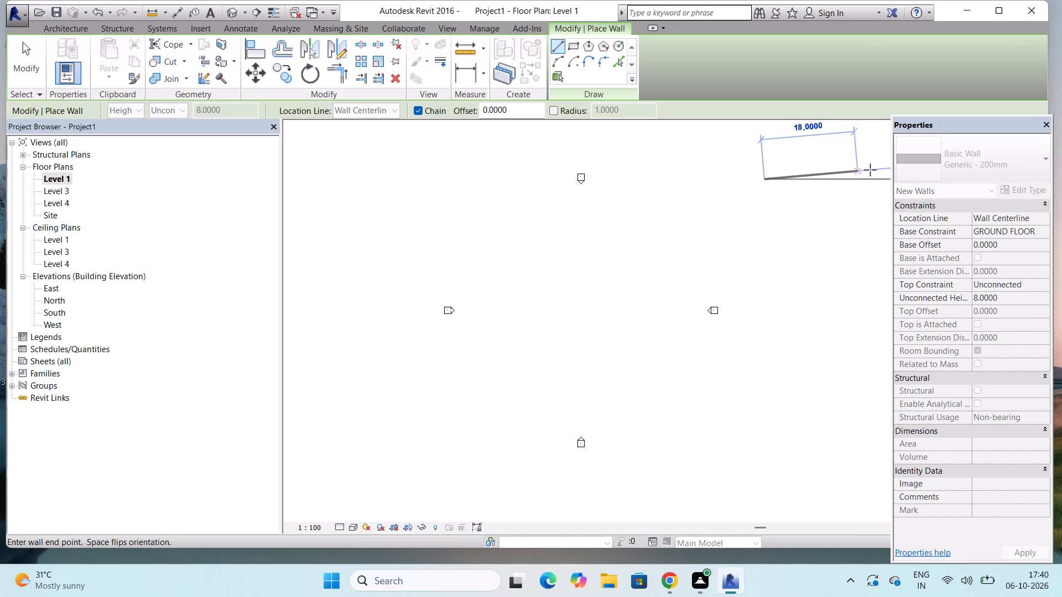
{"action": "key", "text": "Escape"}
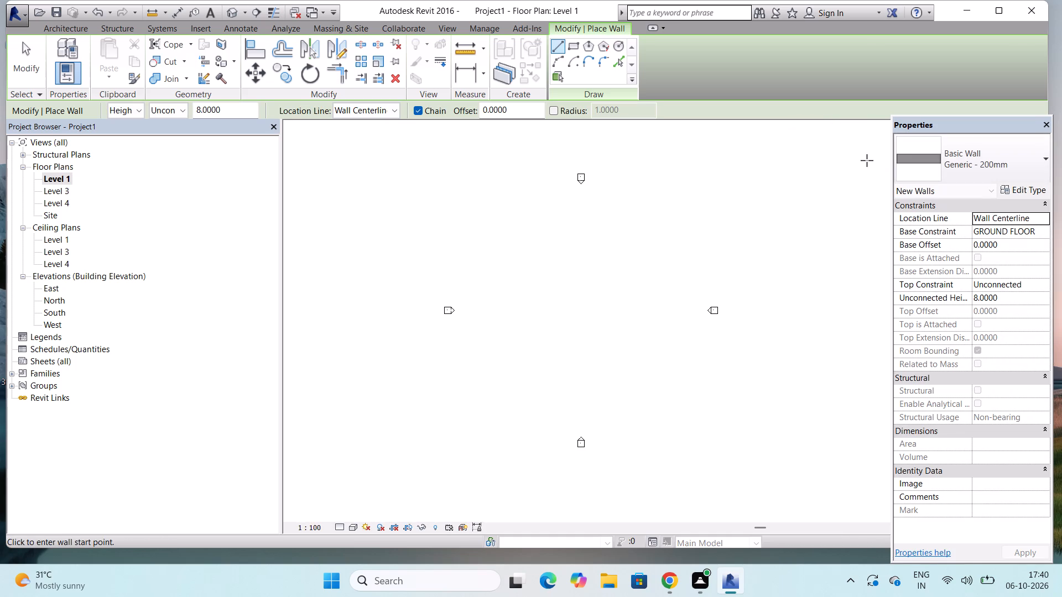
{"action": "left_click", "coordinate": [1034, 162]}
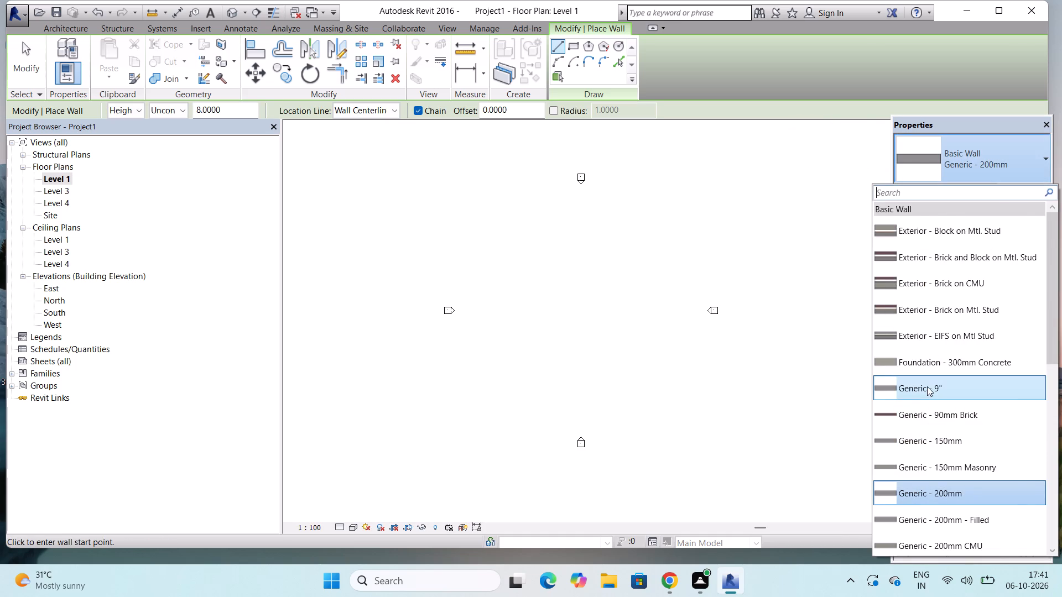
{"action": "left_click", "coordinate": [927, 386]}
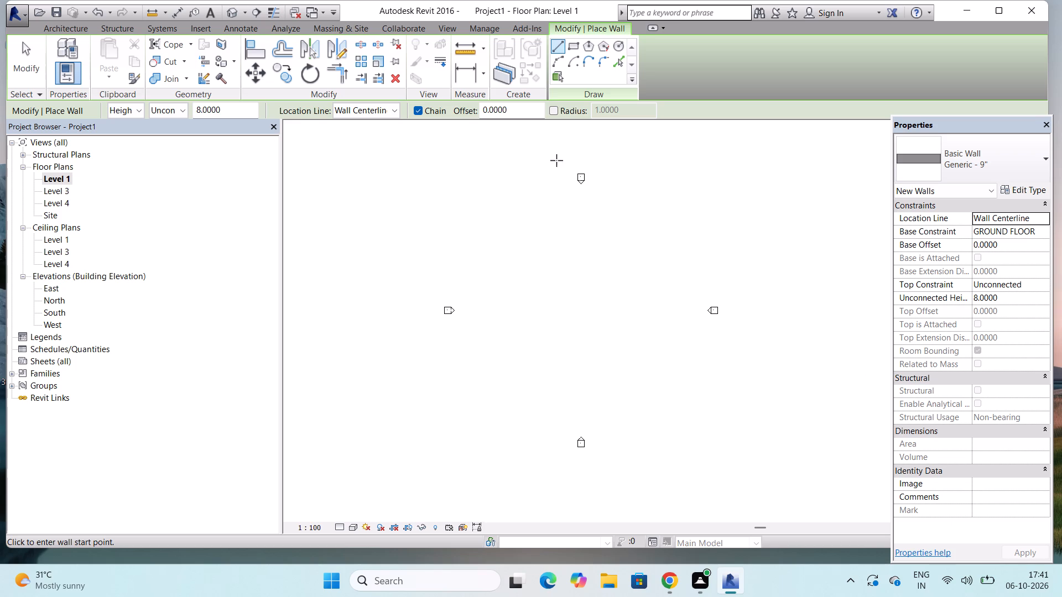
Draw a rectangle of walls about 28 m wide by 30 m deep between the four elevation markers.
{"action": "left_click", "coordinate": [576, 43]}
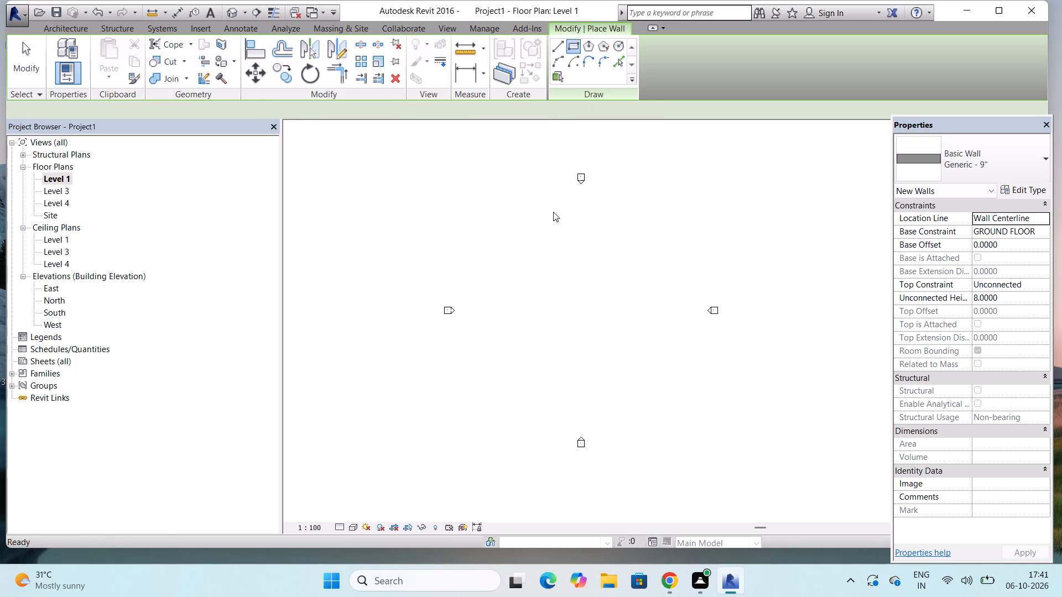
{"action": "left_click", "coordinate": [488, 195]}
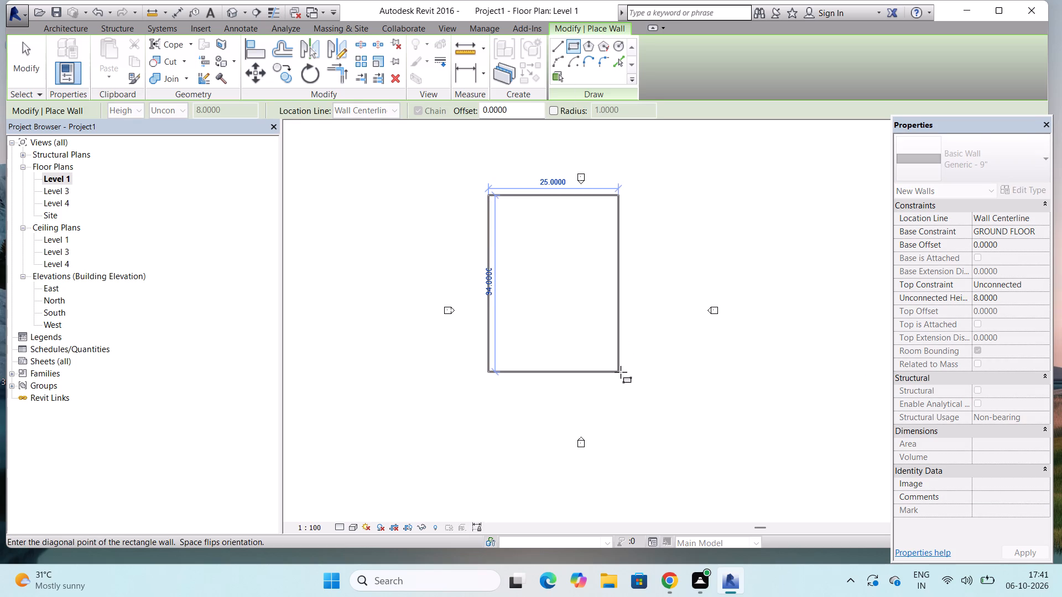
{"action": "scroll", "coordinate": [621, 372], "scroll_direction": "up", "scroll_amount": 2}
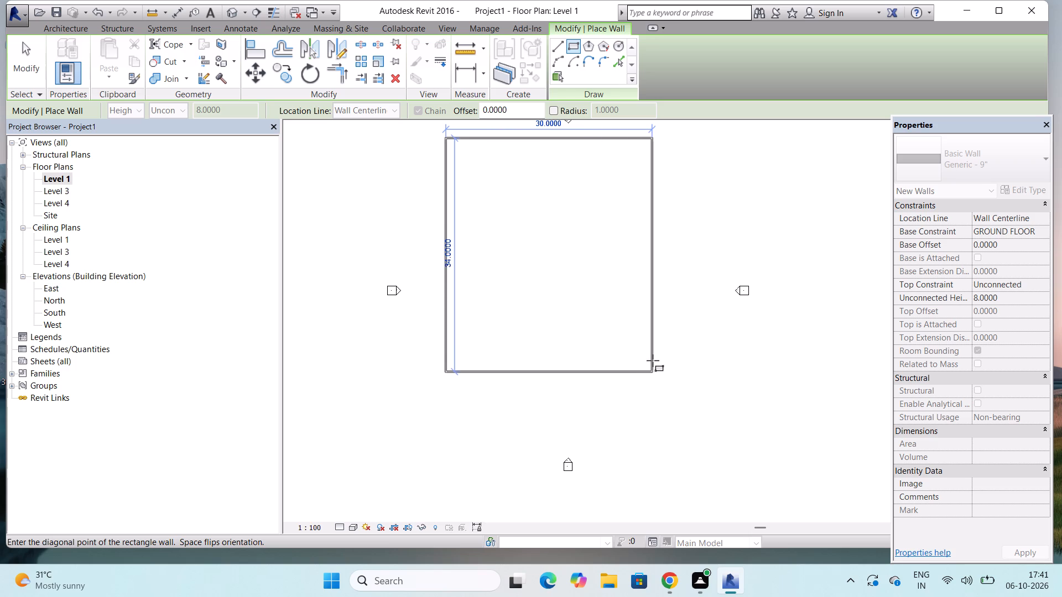
{"action": "left_click", "coordinate": [637, 343]}
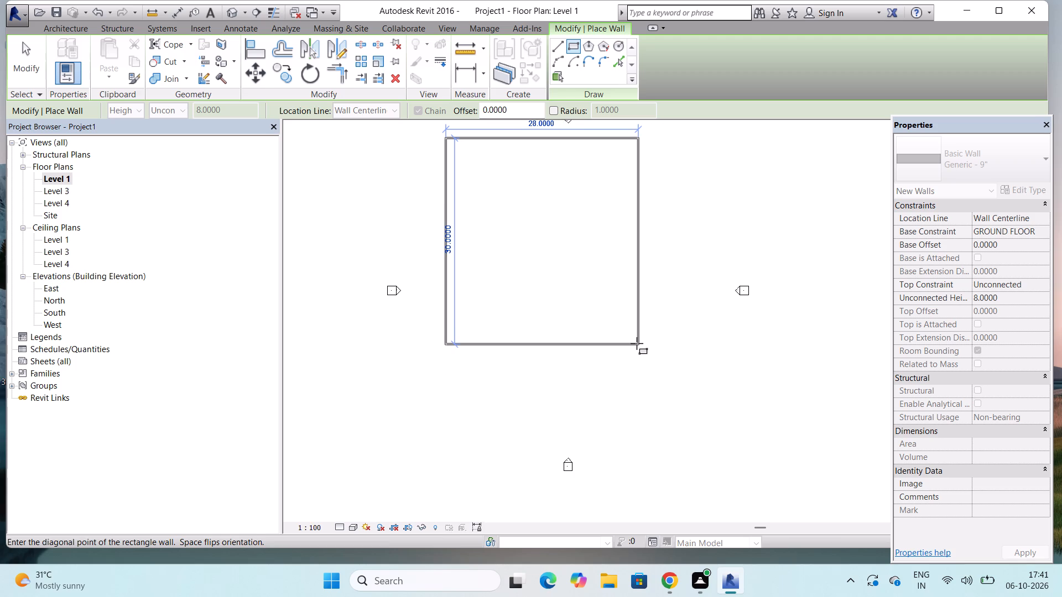
{"action": "scroll", "coordinate": [595, 442], "scroll_direction": "down", "scroll_amount": 1}
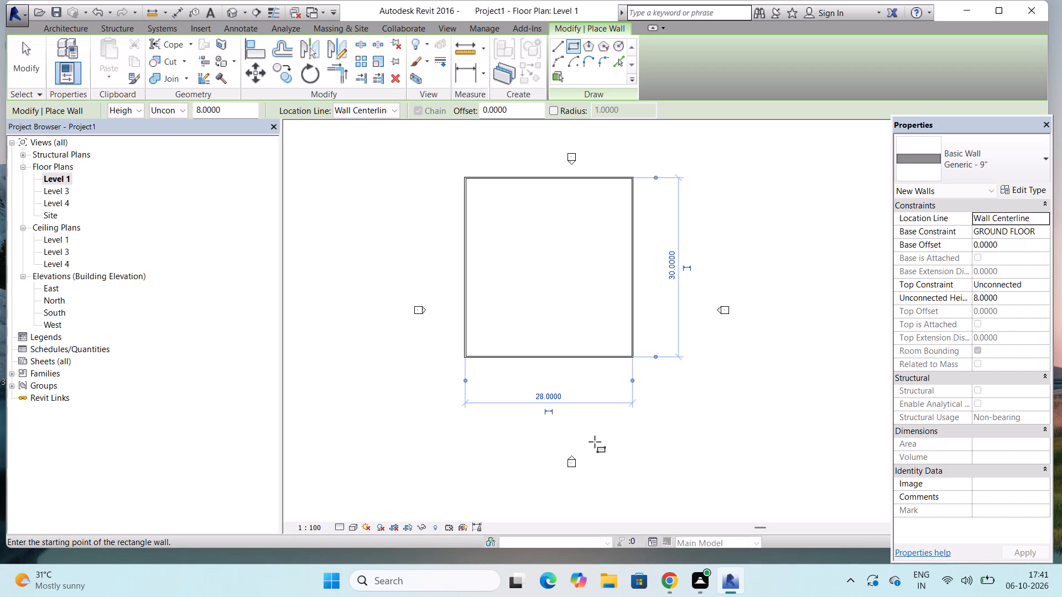
{"action": "scroll", "coordinate": [595, 442], "scroll_direction": "down", "scroll_amount": 1}
{"action": "key", "text": "Escape"}
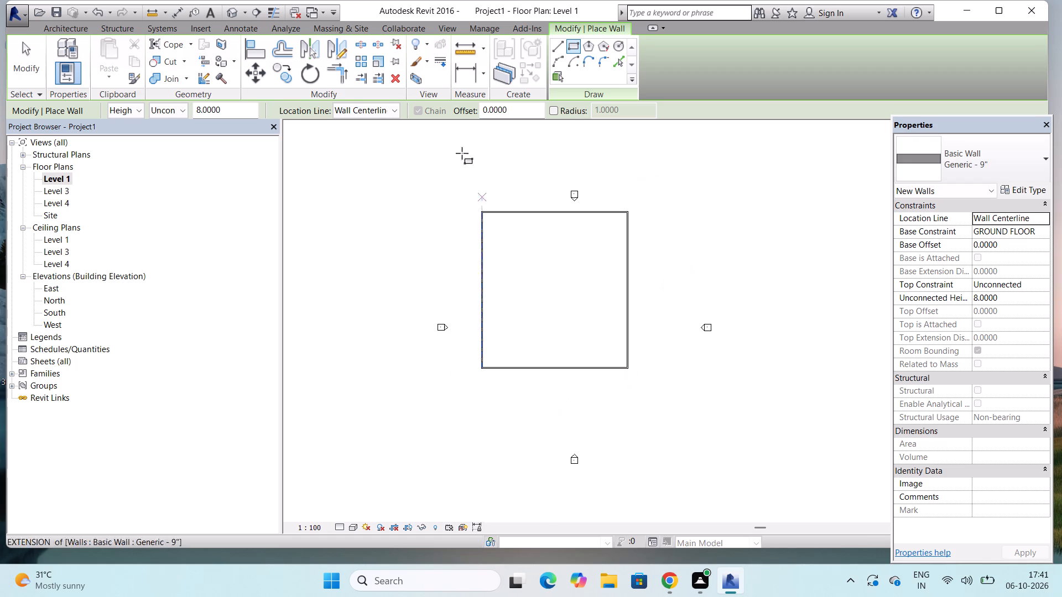
Show the walls in the default 3D view with the Realistic visual style, dismissing the Autodesk notification card.
{"action": "left_click", "coordinate": [230, 7]}
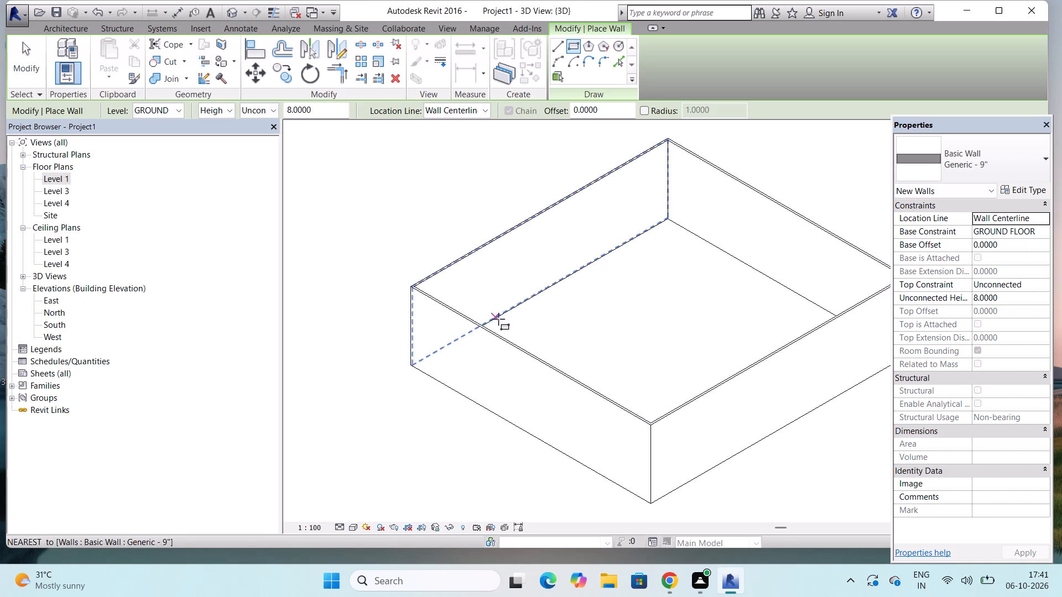
{"action": "scroll", "coordinate": [454, 247], "scroll_direction": "down", "scroll_amount": 4}
{"action": "scroll", "coordinate": [367, 188], "scroll_direction": "up", "scroll_amount": 2}
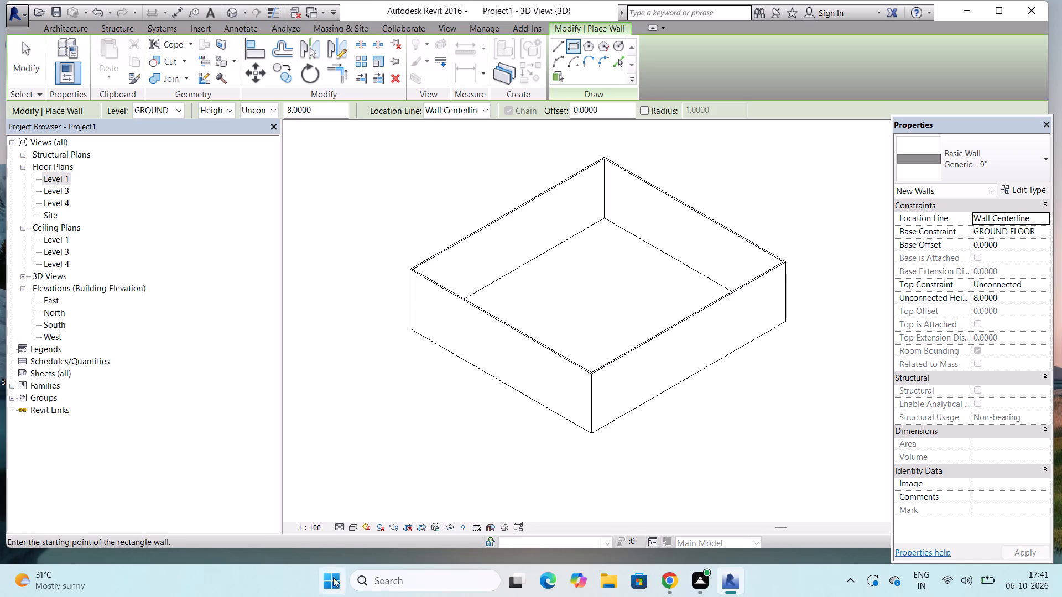
{"action": "left_click", "coordinate": [355, 525]}
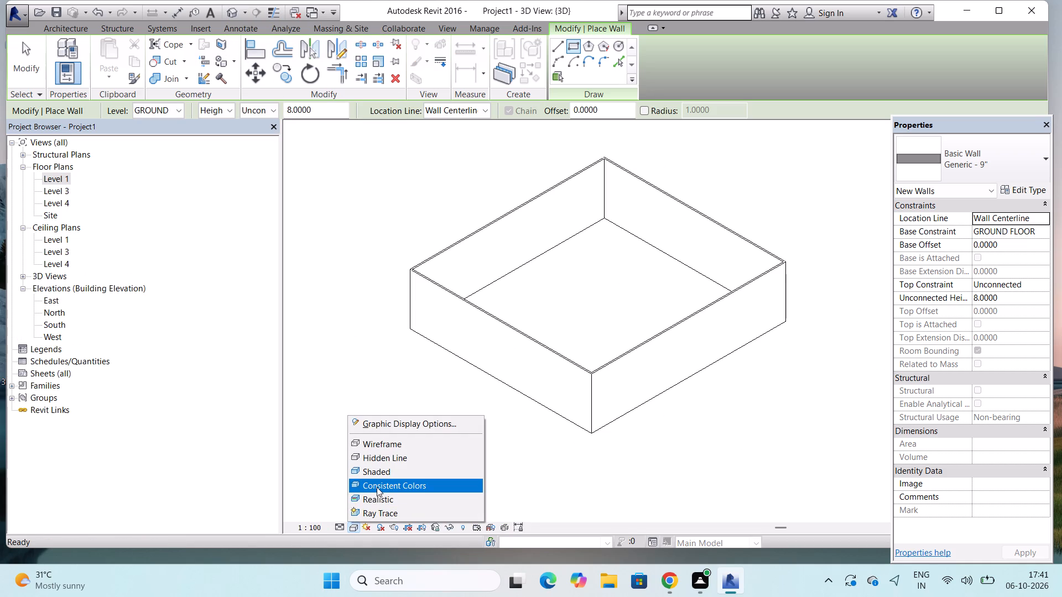
{"action": "left_click", "coordinate": [376, 499]}
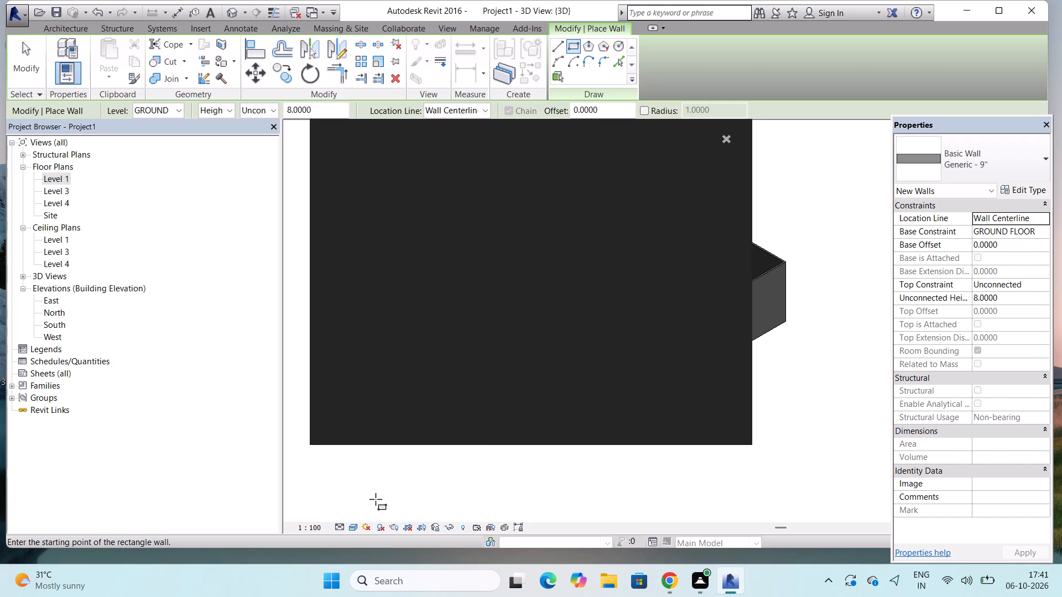
{"action": "left_click", "coordinate": [730, 142]}
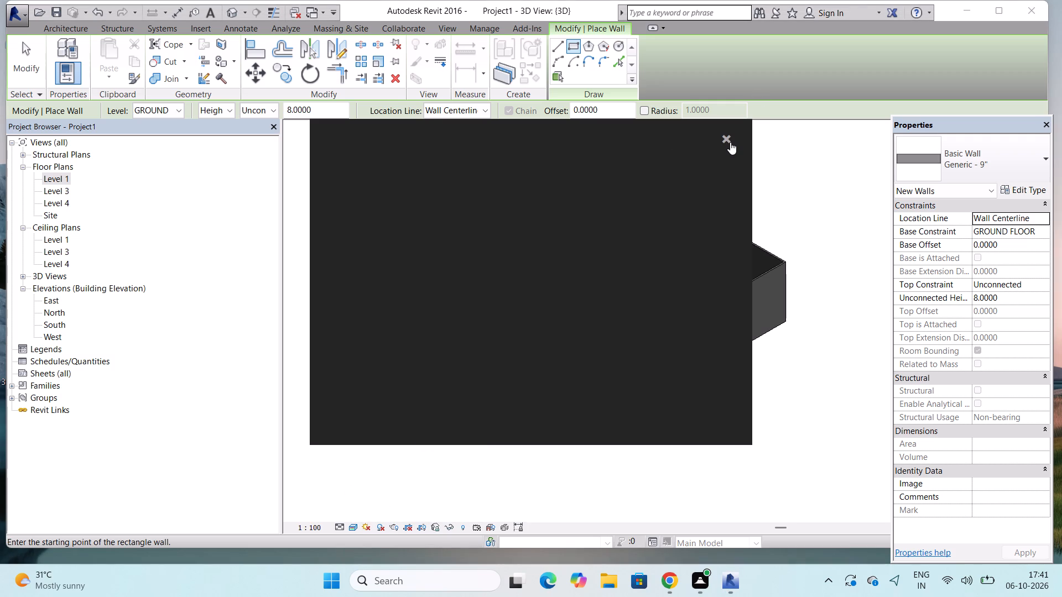
{"action": "scroll", "coordinate": [551, 342], "scroll_direction": "up", "scroll_amount": 1}
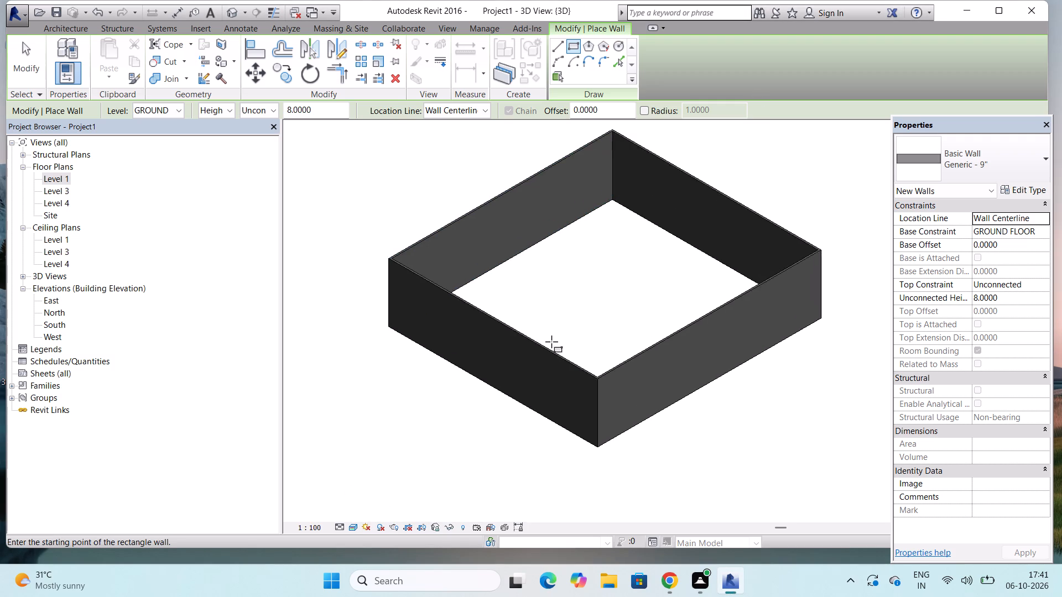
{"action": "scroll", "coordinate": [551, 342], "scroll_direction": "up", "scroll_amount": 5}
{"action": "scroll", "coordinate": [551, 342], "scroll_direction": "down", "scroll_amount": 5}
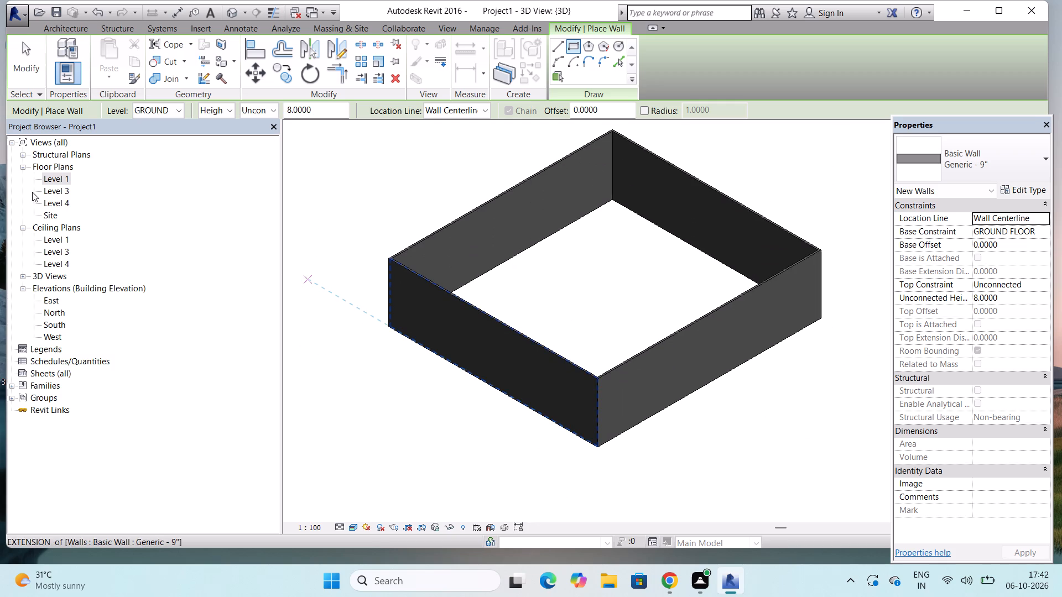
Create a Generic Floor - 400mm architectural floor in the Level 1 plan, sketching a rectangular boundary between the walls' opposite outer corners.
{"action": "left_click", "coordinate": [53, 178]}
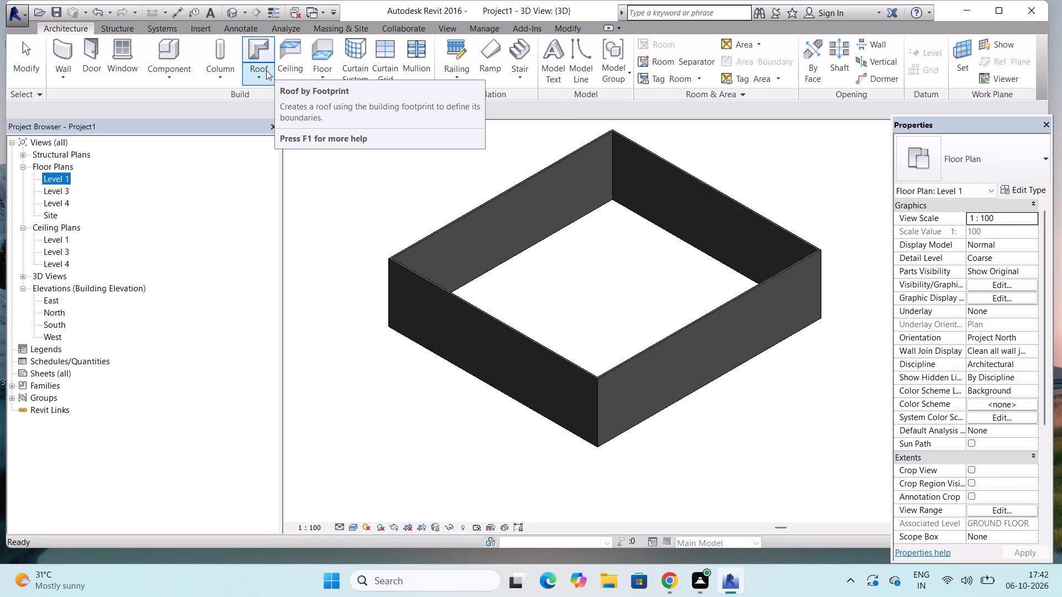
{"action": "left_click", "coordinate": [314, 71]}
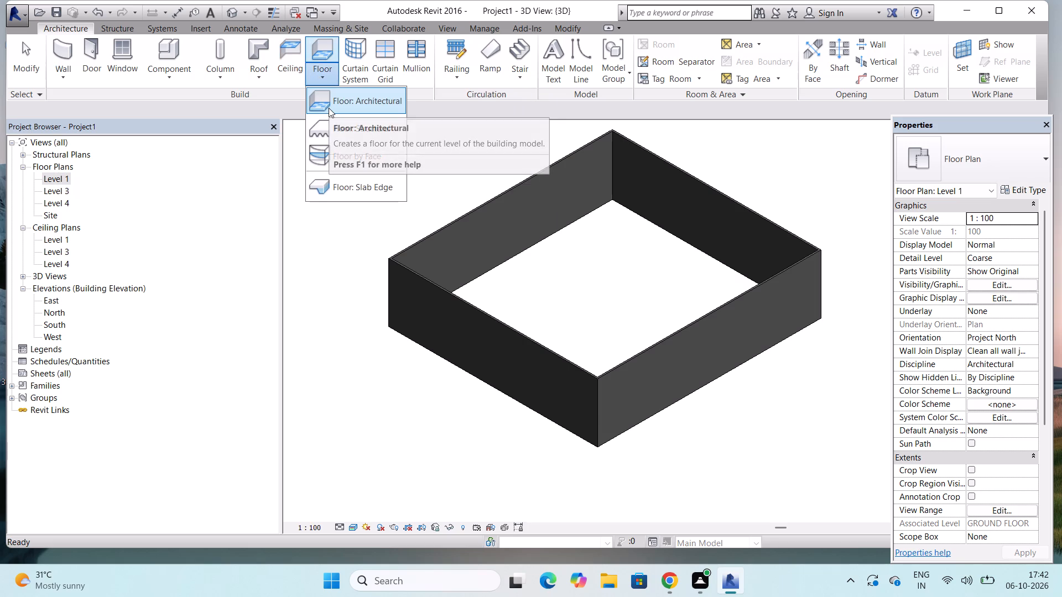
{"action": "left_click", "coordinate": [329, 108]}
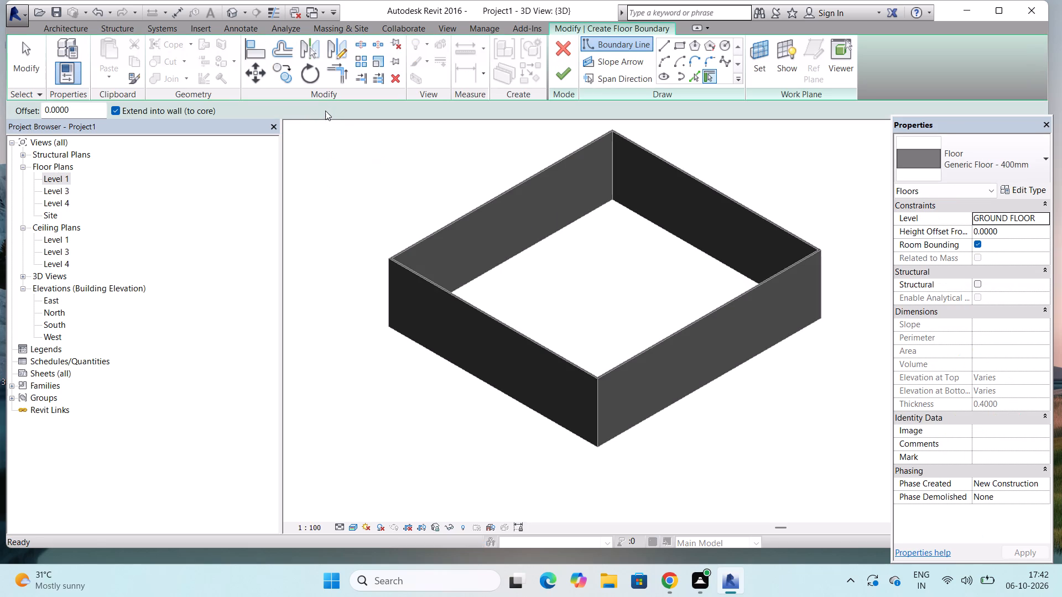
{"action": "double_click", "coordinate": [63, 176]}
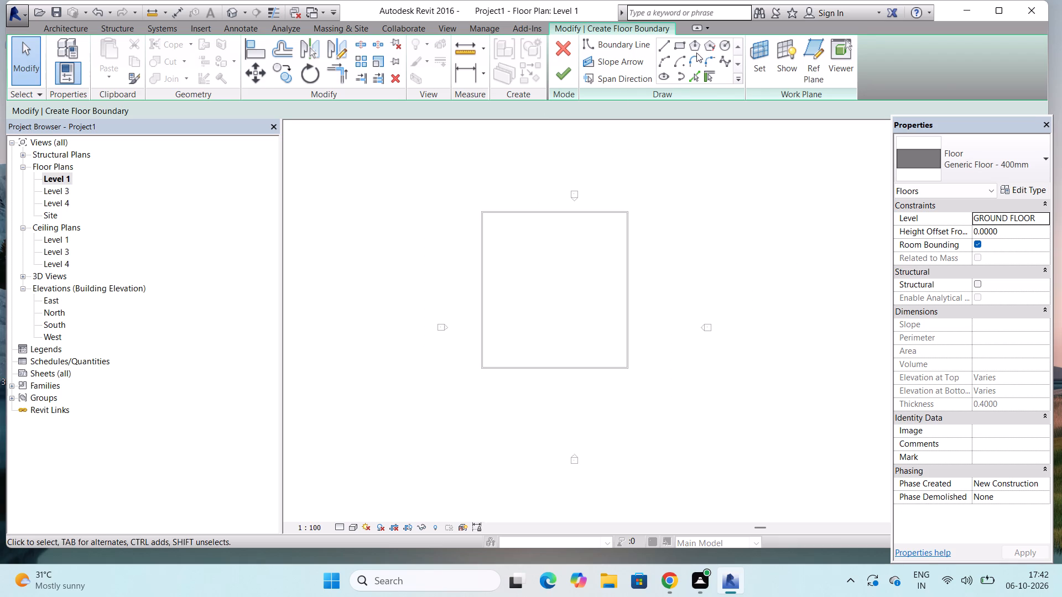
{"action": "left_click", "coordinate": [675, 43]}
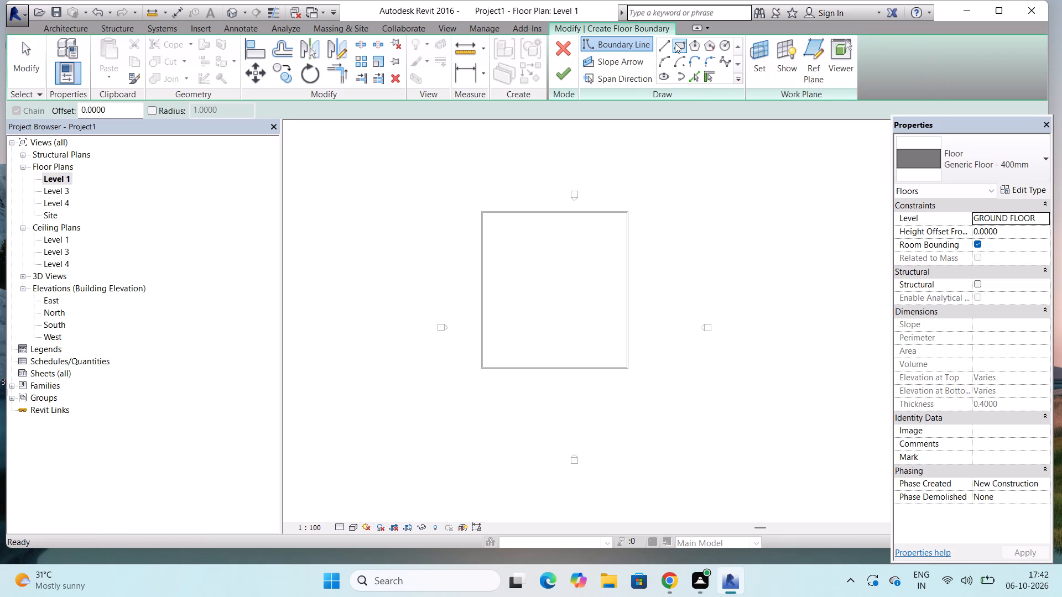
{"action": "scroll", "coordinate": [467, 209], "scroll_direction": "up", "scroll_amount": 3}
{"action": "scroll", "coordinate": [527, 219], "scroll_direction": "up", "scroll_amount": 4}
{"action": "scroll", "coordinate": [442, 210], "scroll_direction": "up", "scroll_amount": 3}
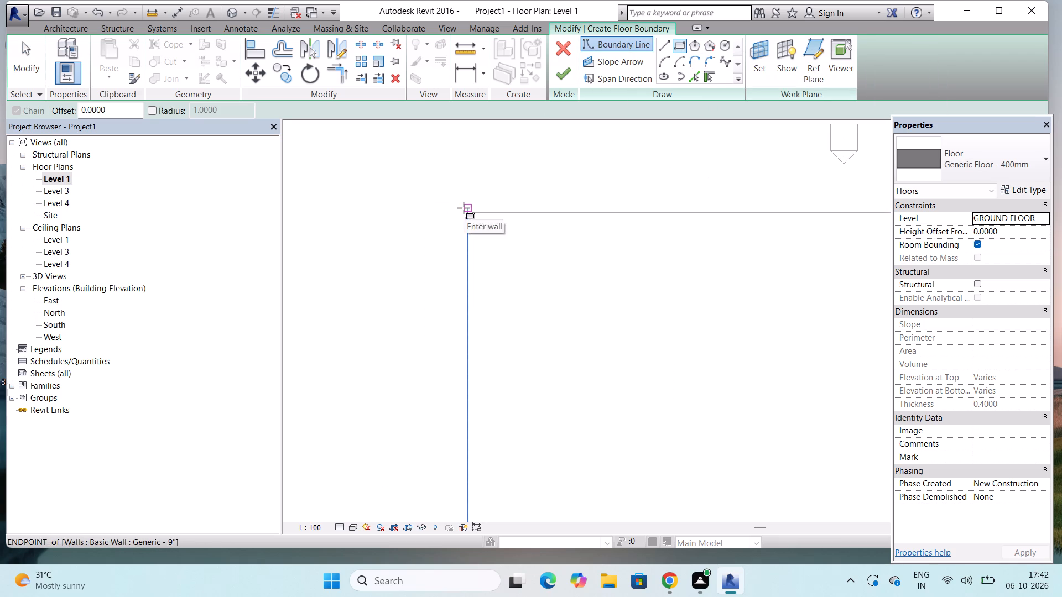
{"action": "left_click", "coordinate": [467, 210]}
{"action": "scroll", "coordinate": [467, 210], "scroll_direction": "down", "scroll_amount": 2}
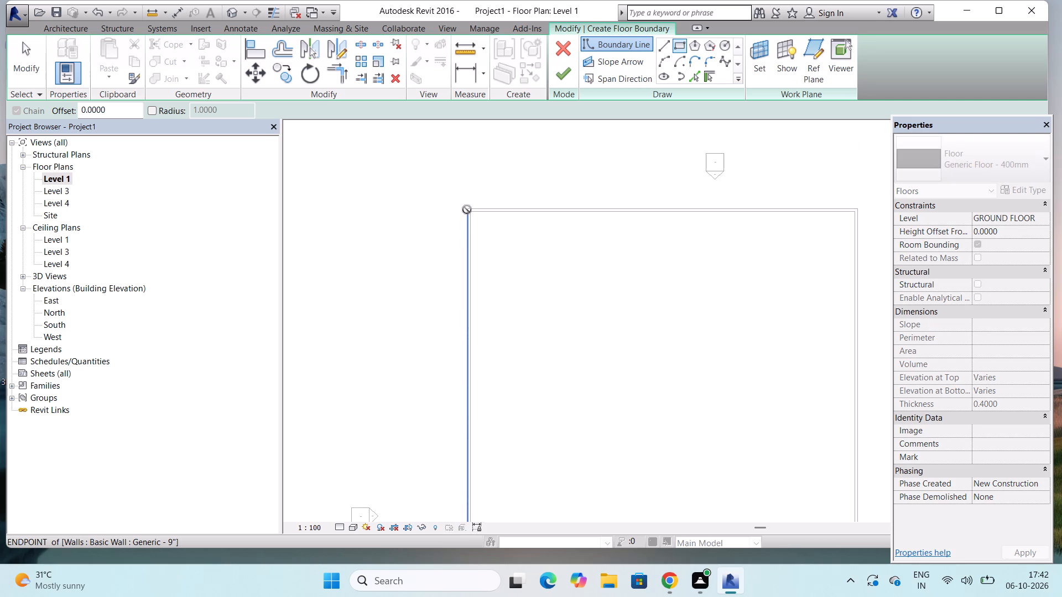
{"action": "scroll", "coordinate": [467, 210], "scroll_direction": "down", "scroll_amount": 5}
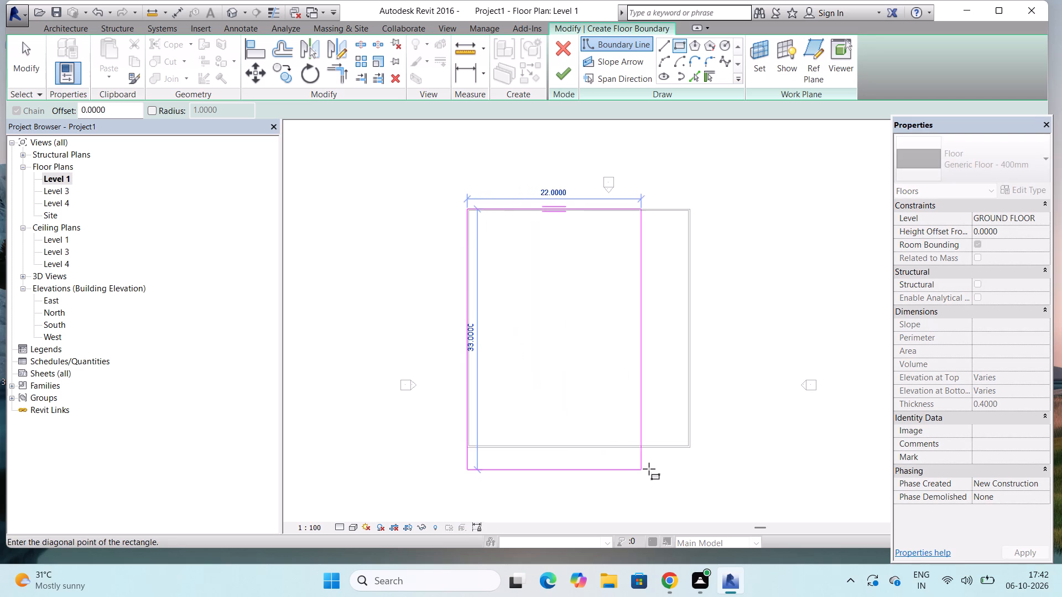
{"action": "scroll", "coordinate": [649, 469], "scroll_direction": "up", "scroll_amount": 4}
{"action": "scroll", "coordinate": [688, 436], "scroll_direction": "up", "scroll_amount": 3}
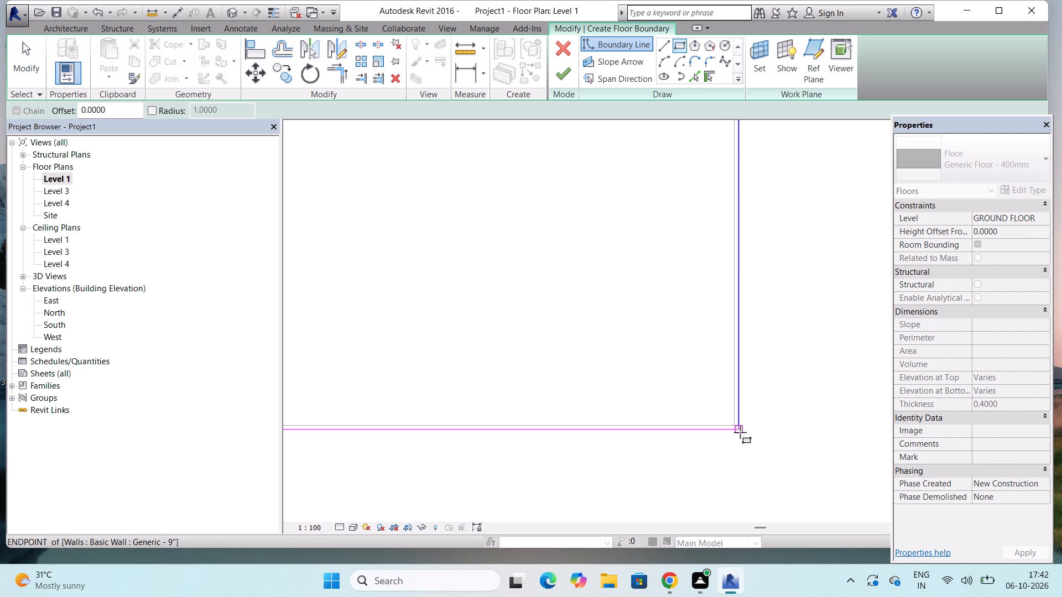
{"action": "left_click", "coordinate": [740, 432]}
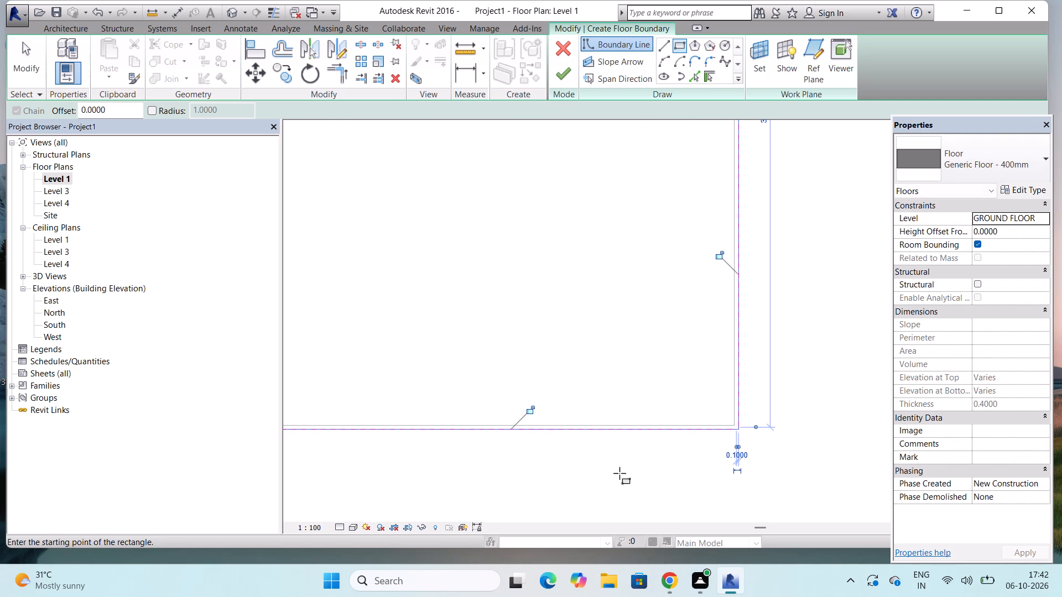
{"action": "left_click", "coordinate": [560, 68]}
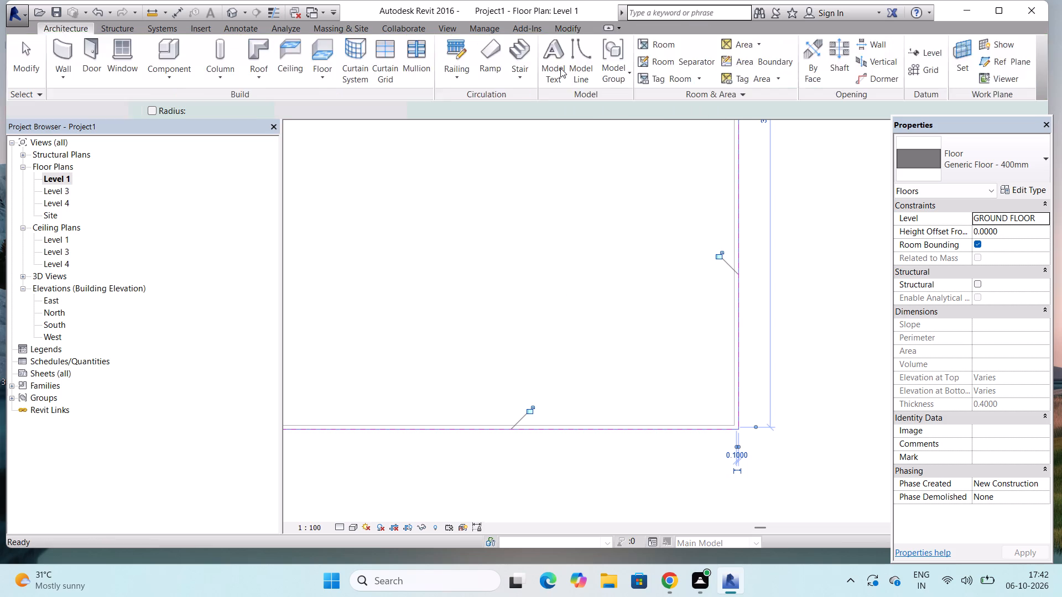
Examine the new floor and surrounding walls in the default 3D view.
{"action": "scroll", "coordinate": [623, 344], "scroll_direction": "down", "scroll_amount": 4}
{"action": "scroll", "coordinate": [629, 388], "scroll_direction": "down", "scroll_amount": 2}
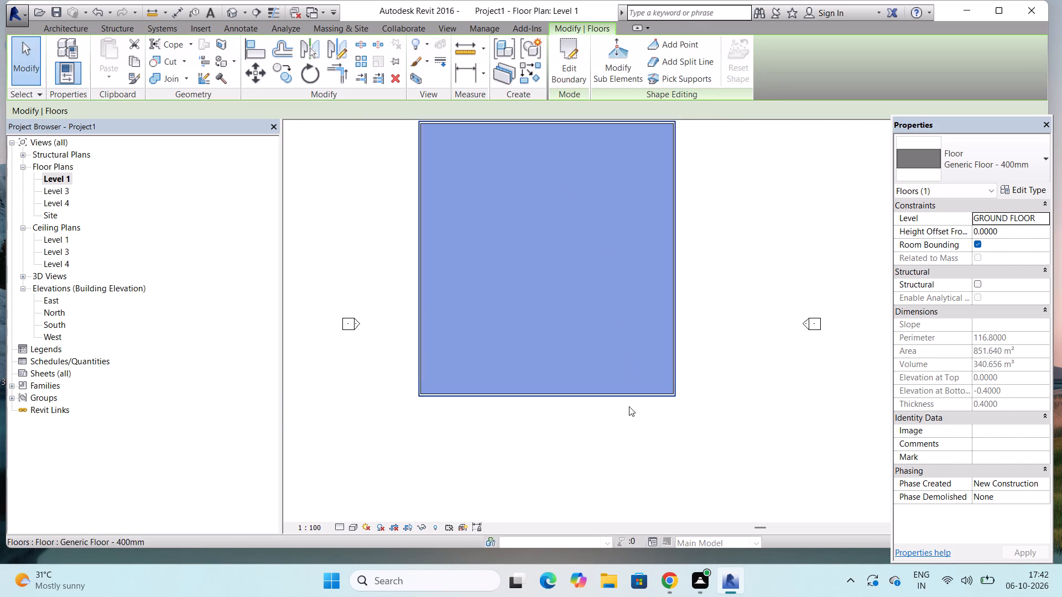
{"action": "scroll", "coordinate": [629, 406], "scroll_direction": "down", "scroll_amount": 5}
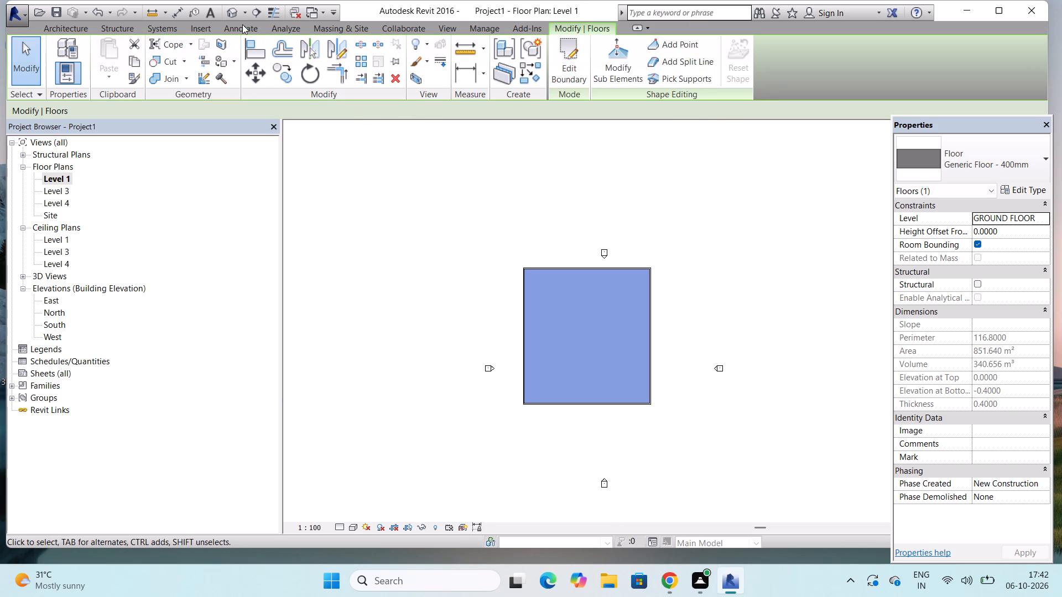
{"action": "left_click", "coordinate": [231, 9]}
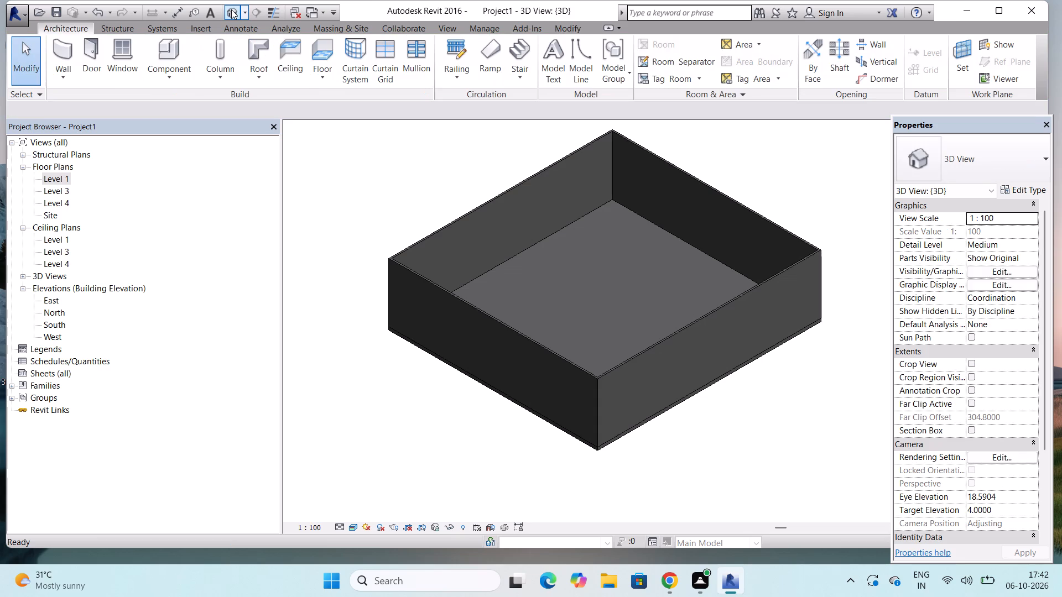
{"action": "scroll", "coordinate": [580, 354], "scroll_direction": "up", "scroll_amount": 5}
{"action": "scroll", "coordinate": [580, 354], "scroll_direction": "down", "scroll_amount": 5}
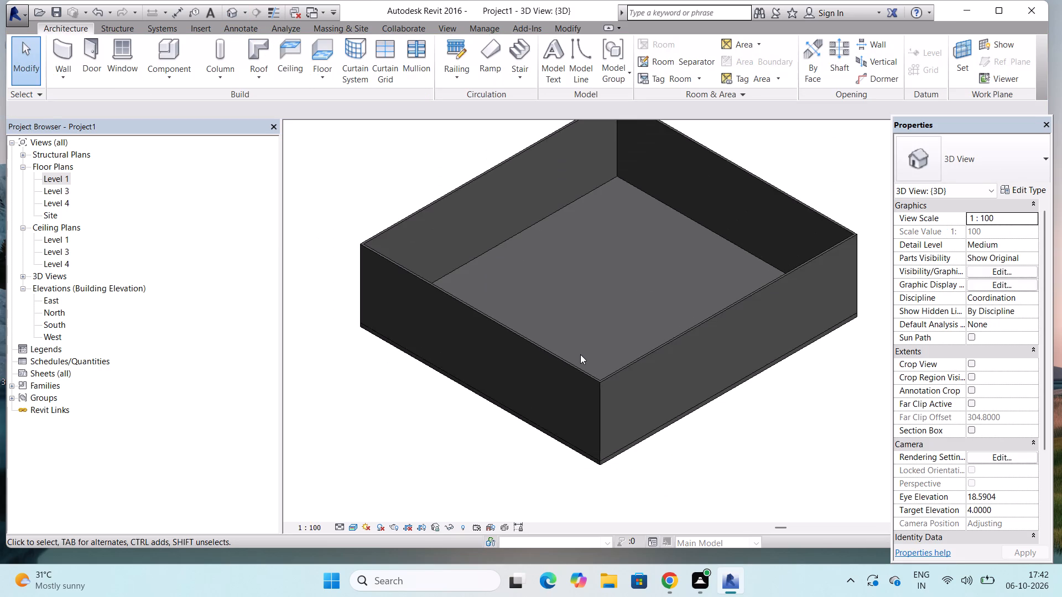
{"action": "scroll", "coordinate": [580, 354], "scroll_direction": "down", "scroll_amount": 6}
{"action": "scroll", "coordinate": [509, 299], "scroll_direction": "up", "scroll_amount": 6}
{"action": "scroll", "coordinate": [508, 299], "scroll_direction": "down", "scroll_amount": 2}
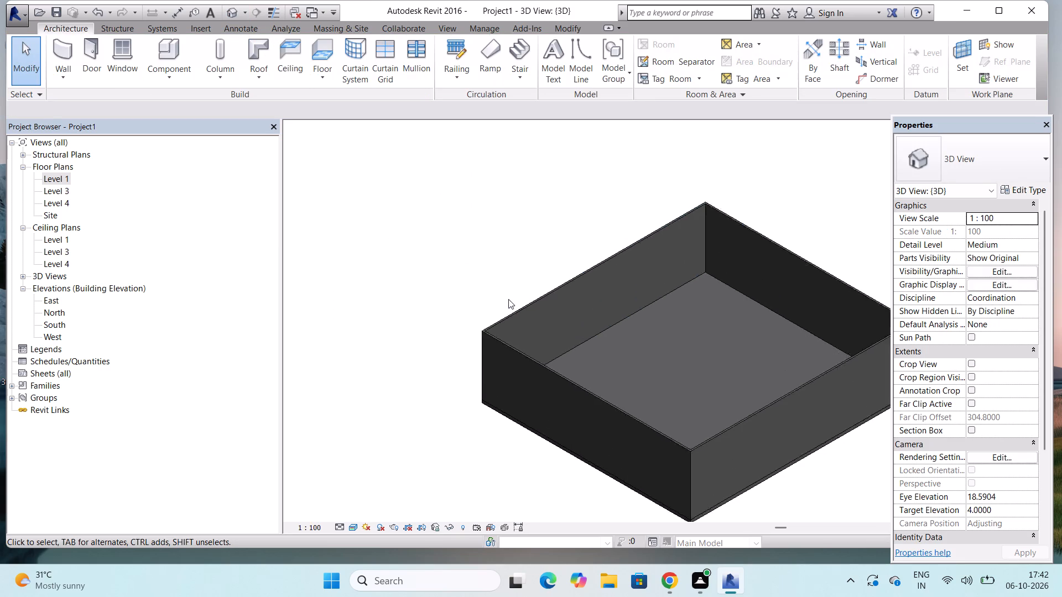
{"action": "scroll", "coordinate": [508, 299], "scroll_direction": "down", "scroll_amount": 3}
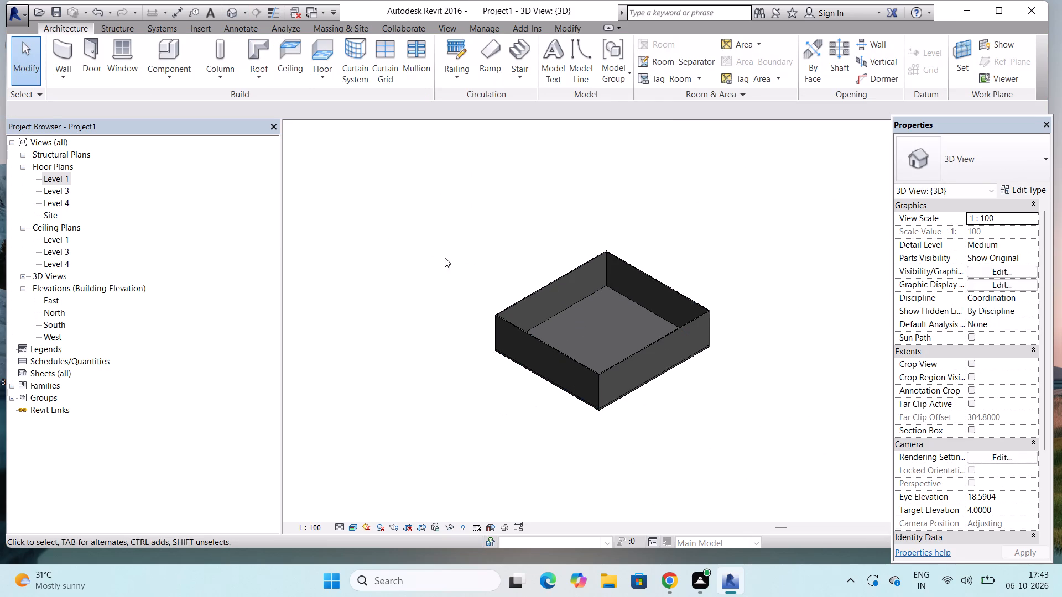
Copy the four walls and the floor to the clipboard and paste them aligned to the GROUND FLOOR level, dismissing the Autodesk notification card.
{"action": "left_click_drag", "start_coordinate": [403, 242], "coordinate": [755, 429]}
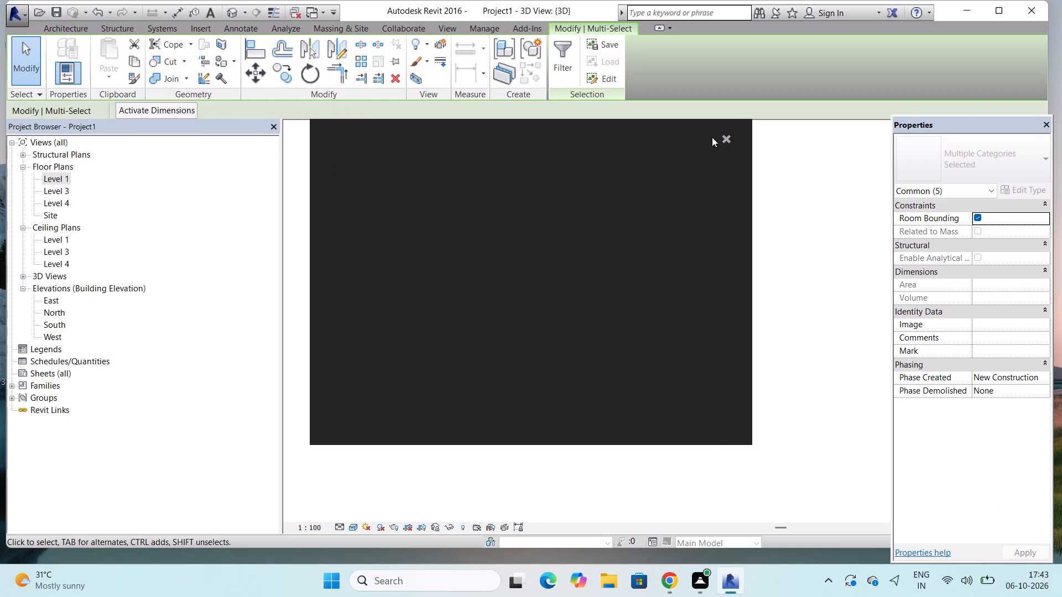
{"action": "left_click", "coordinate": [726, 138]}
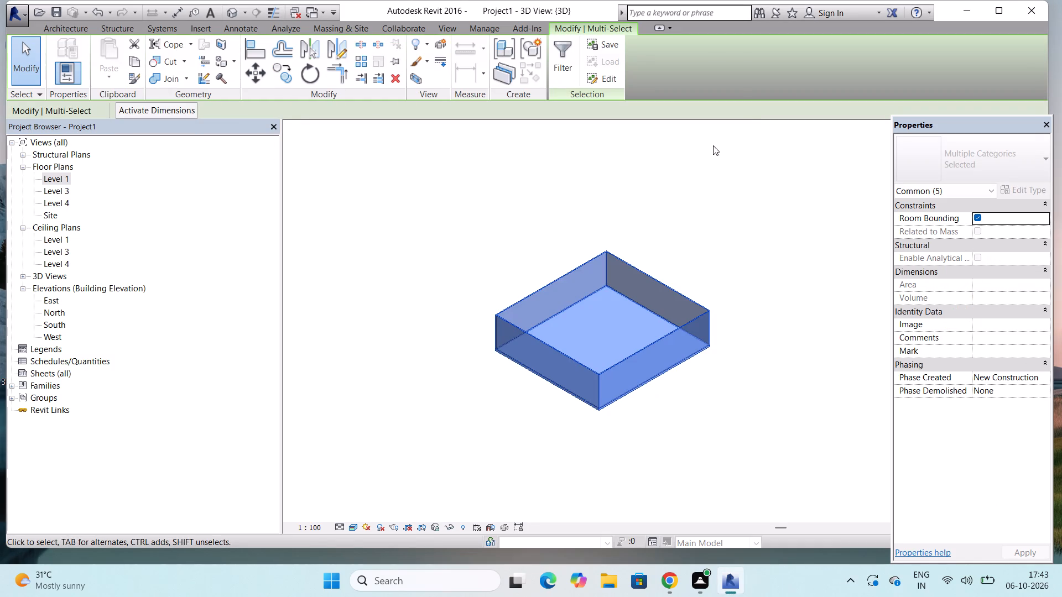
{"action": "left_click", "coordinate": [131, 58]}
{"action": "left_click", "coordinate": [116, 63]}
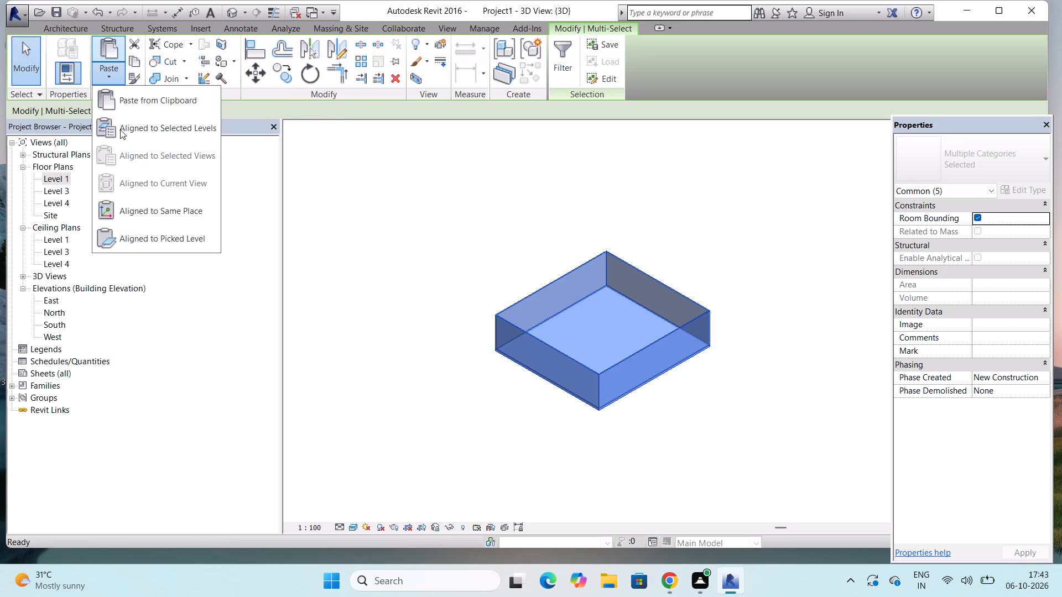
{"action": "left_click", "coordinate": [121, 132]}
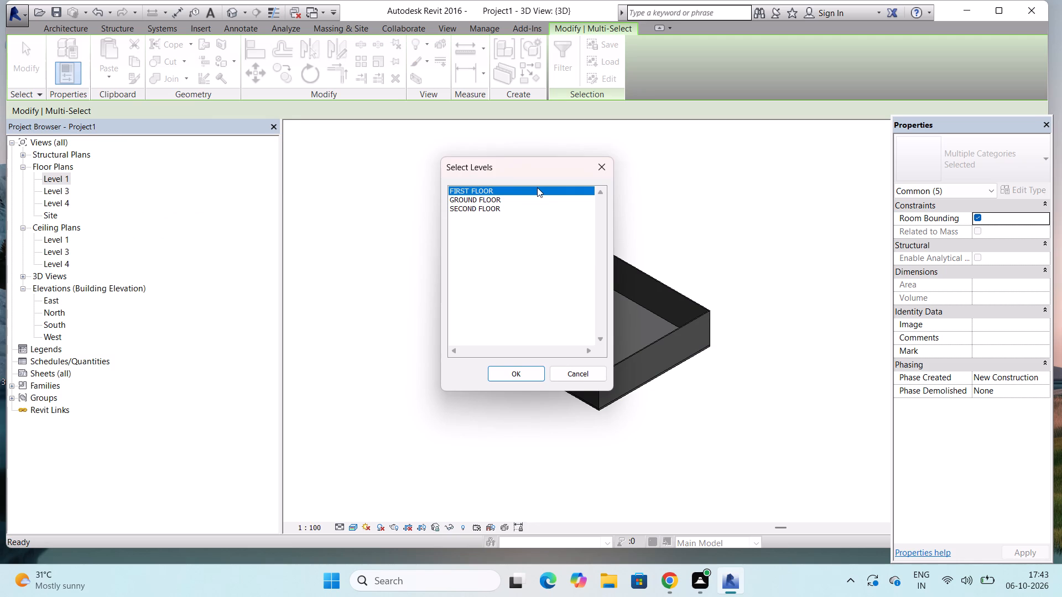
{"action": "left_click", "coordinate": [493, 198]}
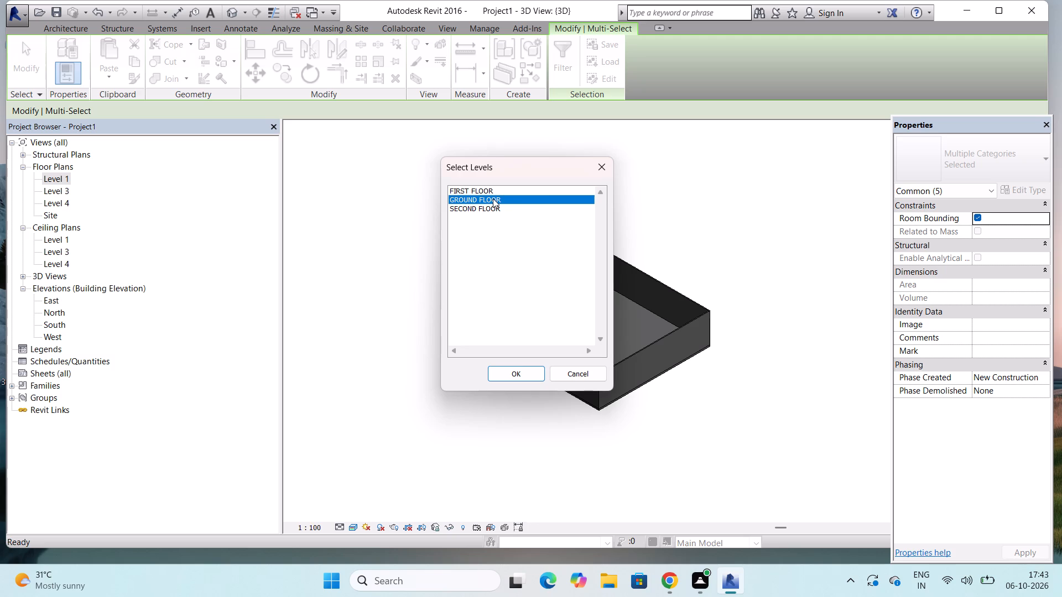
{"action": "left_click", "coordinate": [515, 369]}
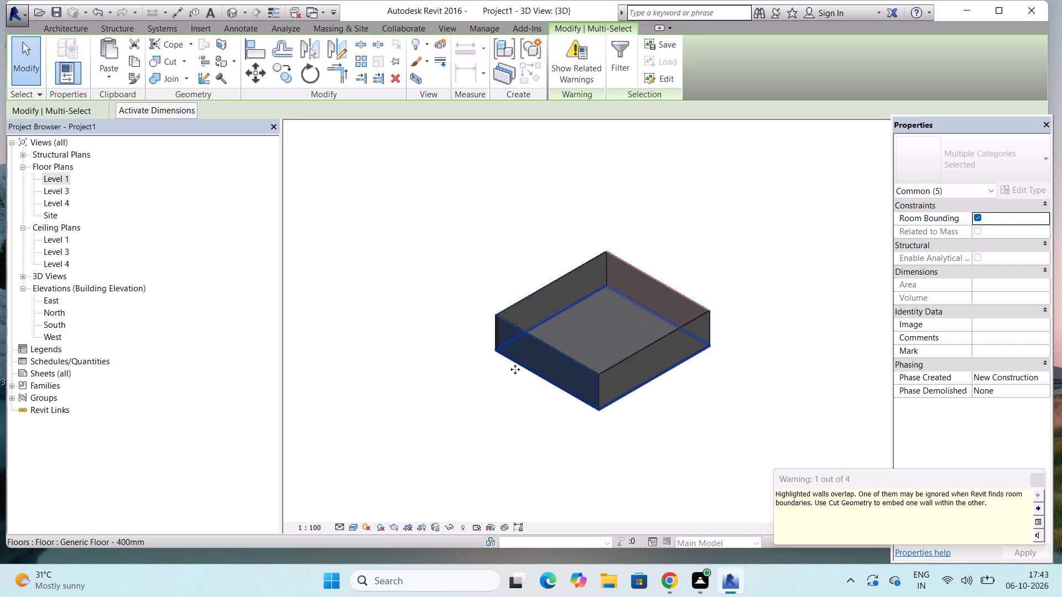
{"action": "left_click", "coordinate": [1031, 480]}
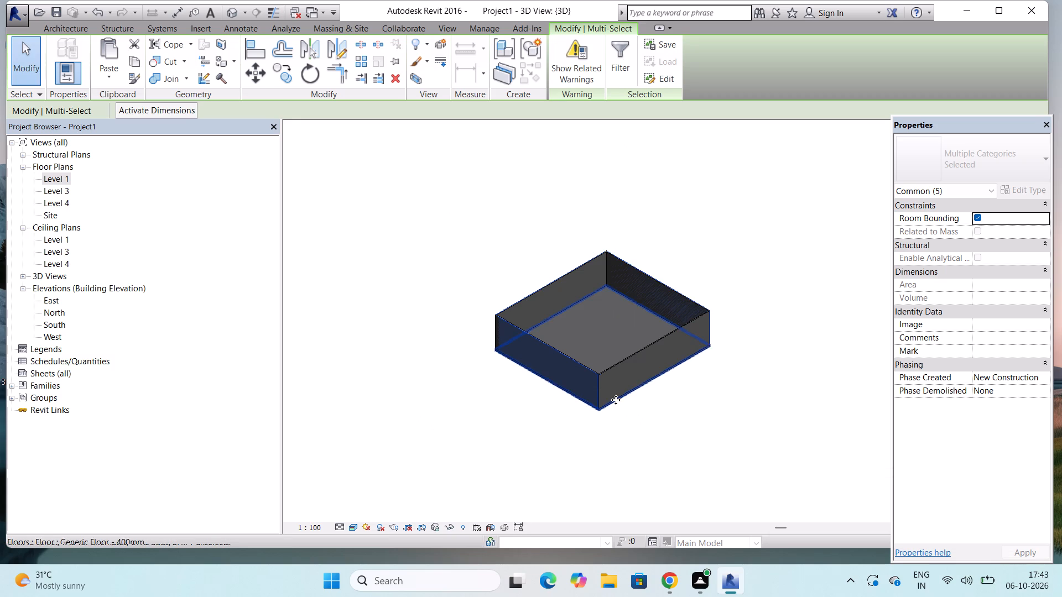
Select all the walls and floors in the 3D view, copy them, and paste them aligned to the SECOND FLOOR level.
{"action": "left_click_drag", "start_coordinate": [450, 242], "coordinate": [553, 368]}
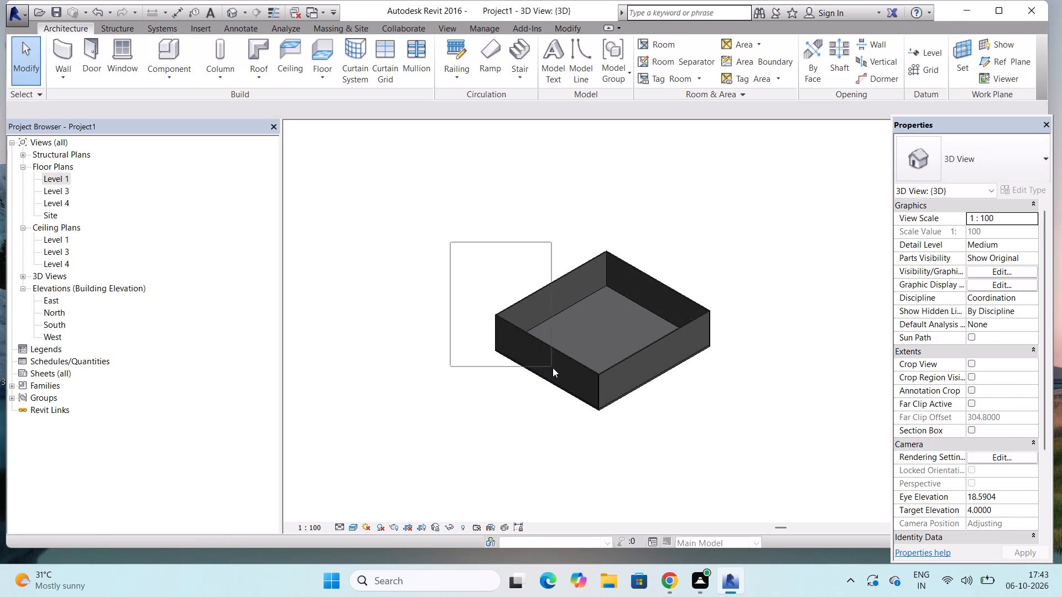
{"action": "left_click_drag", "start_coordinate": [553, 368], "coordinate": [772, 435]}
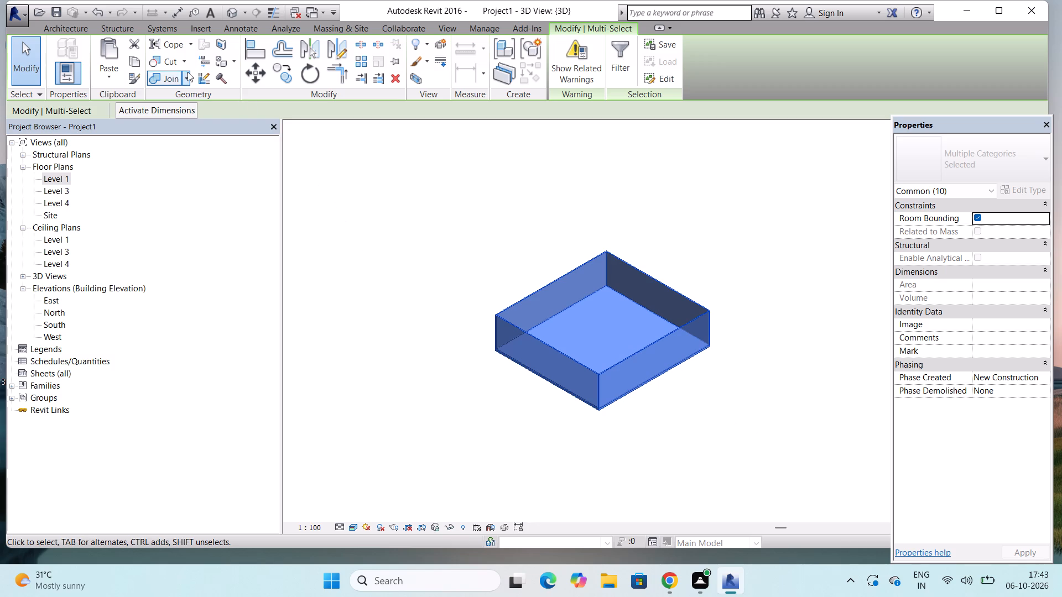
{"action": "left_click", "coordinate": [137, 62]}
{"action": "left_click", "coordinate": [108, 68]}
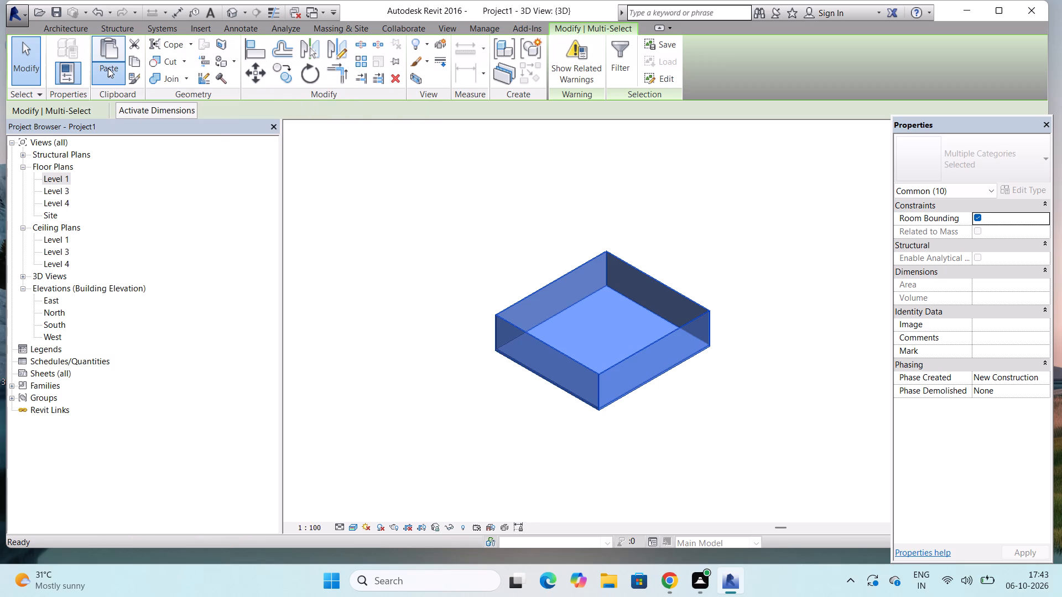
{"action": "left_click", "coordinate": [135, 129]}
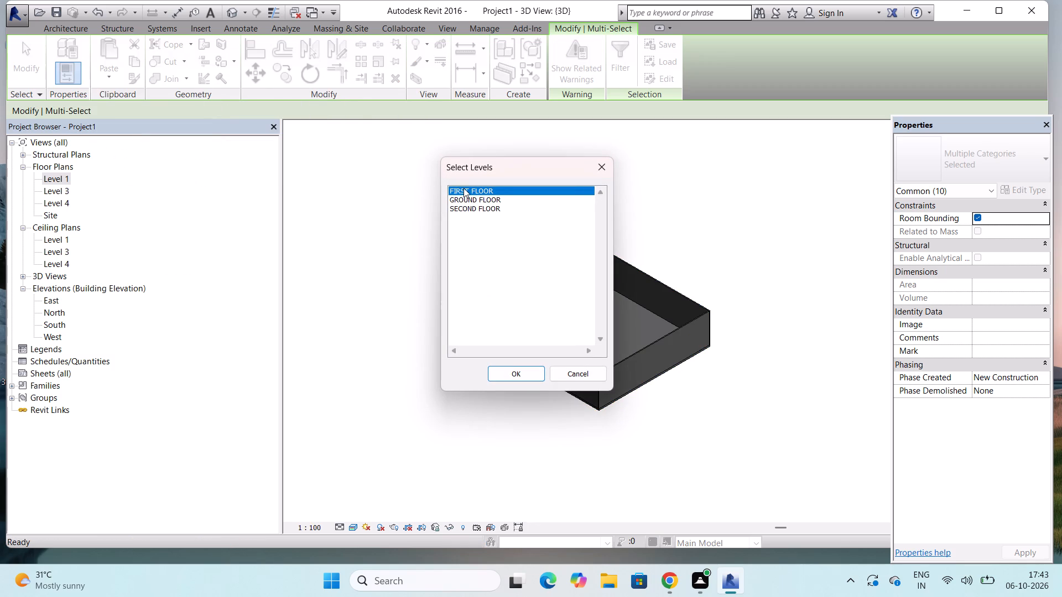
{"action": "left_click", "coordinate": [465, 212]}
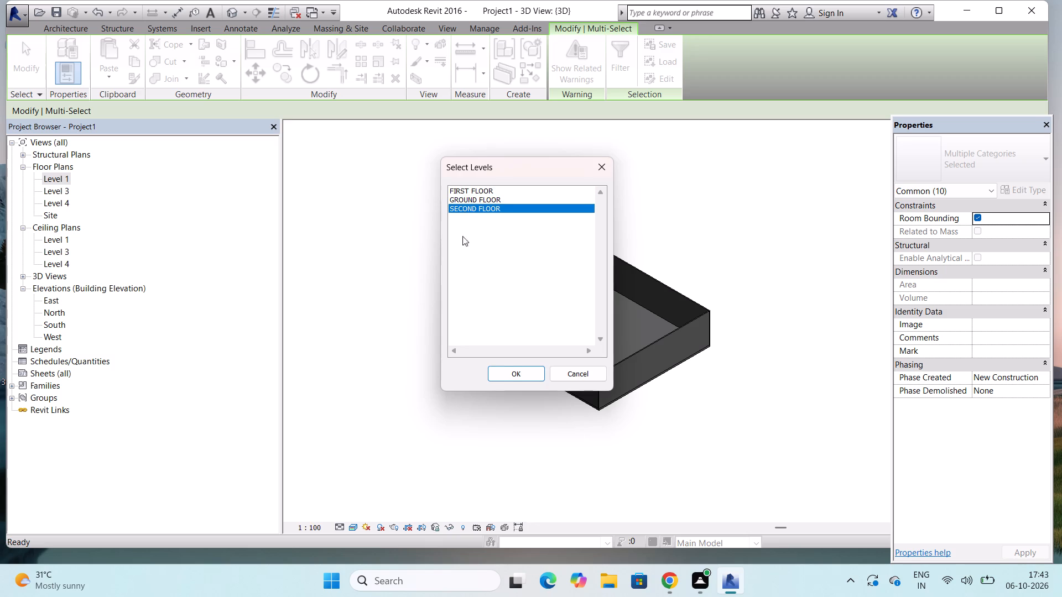
{"action": "left_click", "coordinate": [512, 370]}
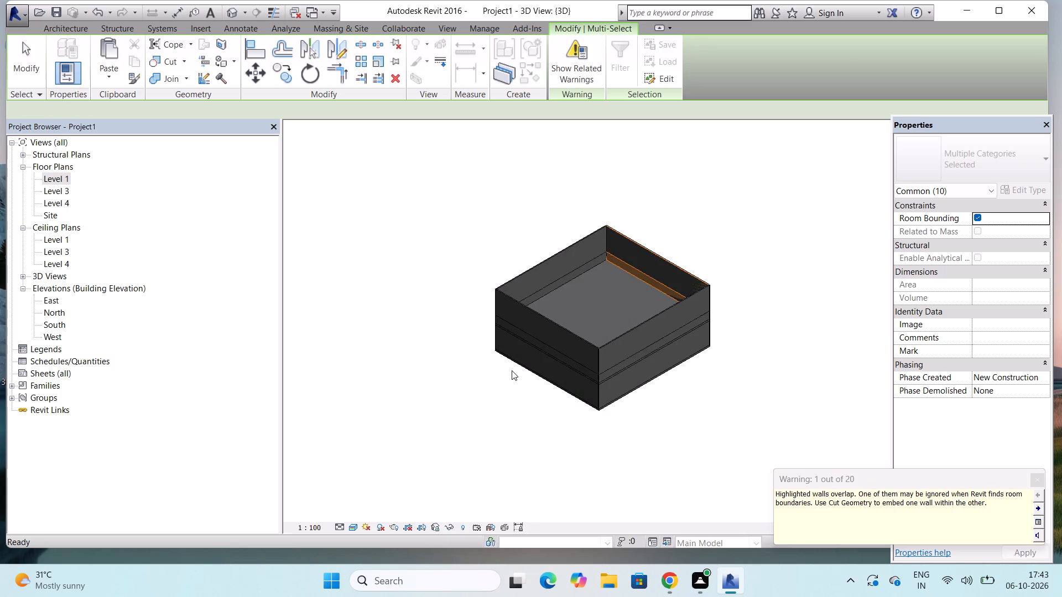
{"action": "left_click", "coordinate": [1039, 484]}
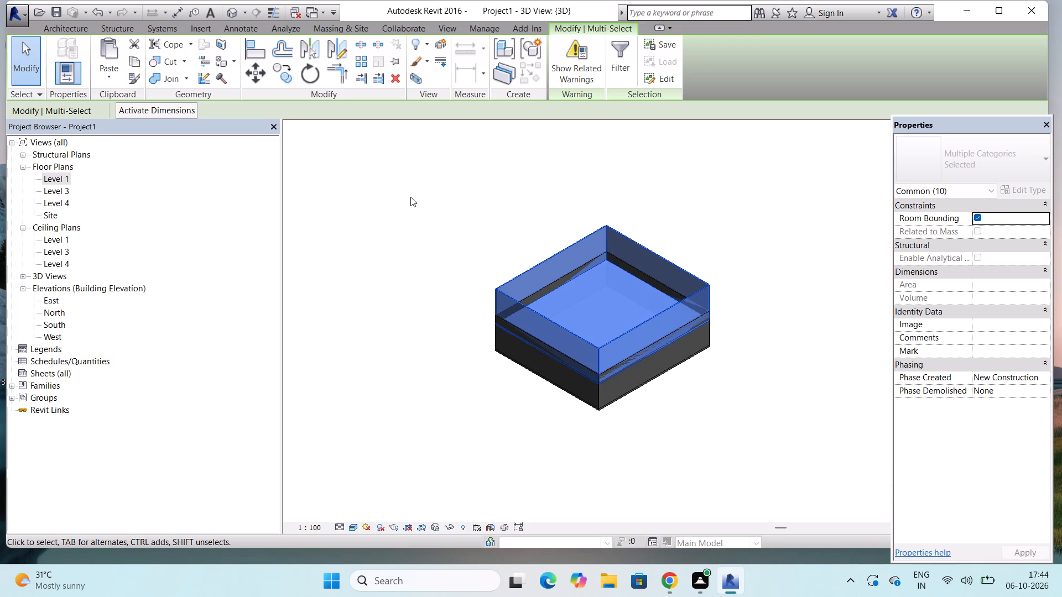
Open the Level 3 floor plan view, dismissing the Autodesk notification card.
{"action": "scroll", "coordinate": [636, 380], "scroll_direction": "up", "scroll_amount": 4}
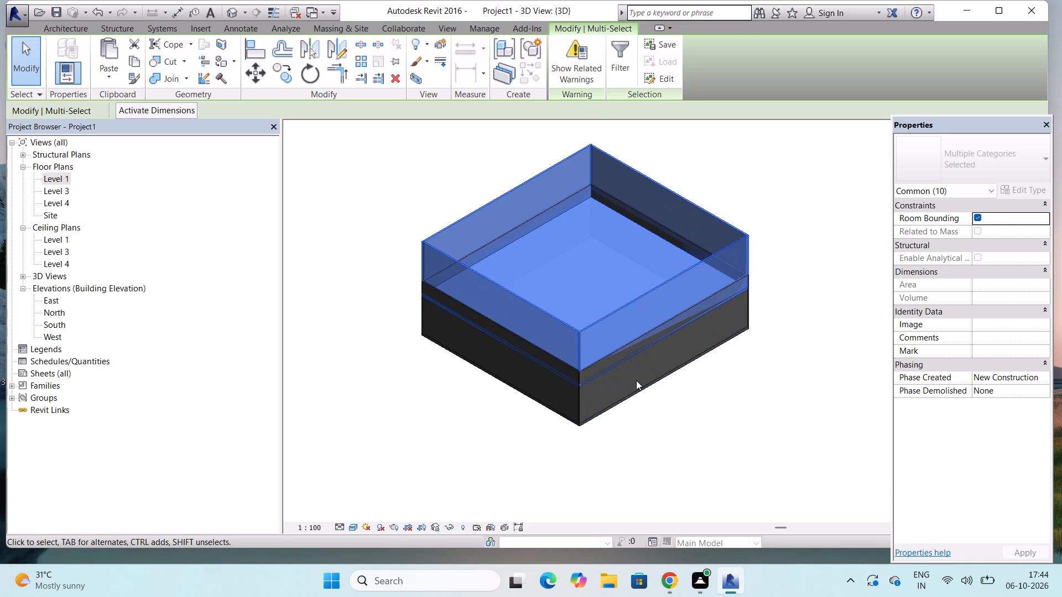
{"action": "scroll", "coordinate": [636, 380], "scroll_direction": "down", "scroll_amount": 4}
{"action": "scroll", "coordinate": [636, 380], "scroll_direction": "up", "scroll_amount": 4}
{"action": "scroll", "coordinate": [636, 380], "scroll_direction": "down", "scroll_amount": 3}
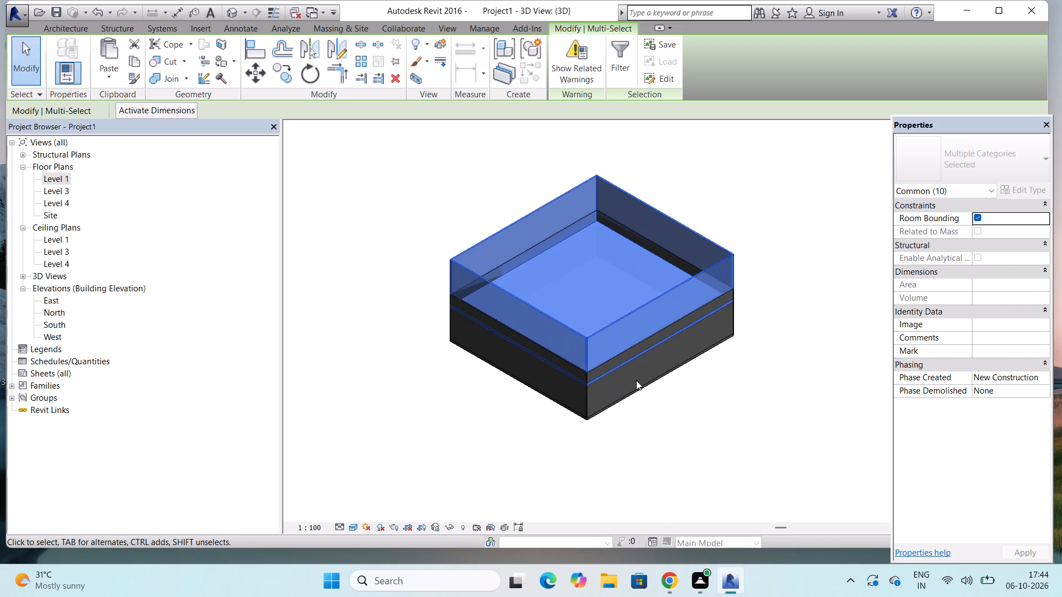
{"action": "double_click", "coordinate": [60, 188]}
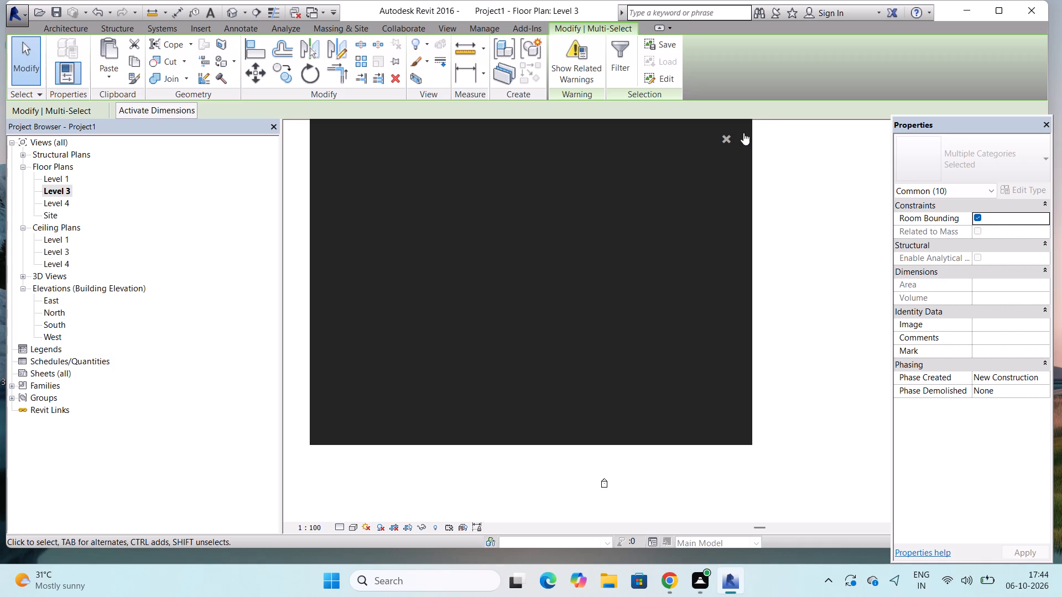
{"action": "left_click", "coordinate": [730, 138]}
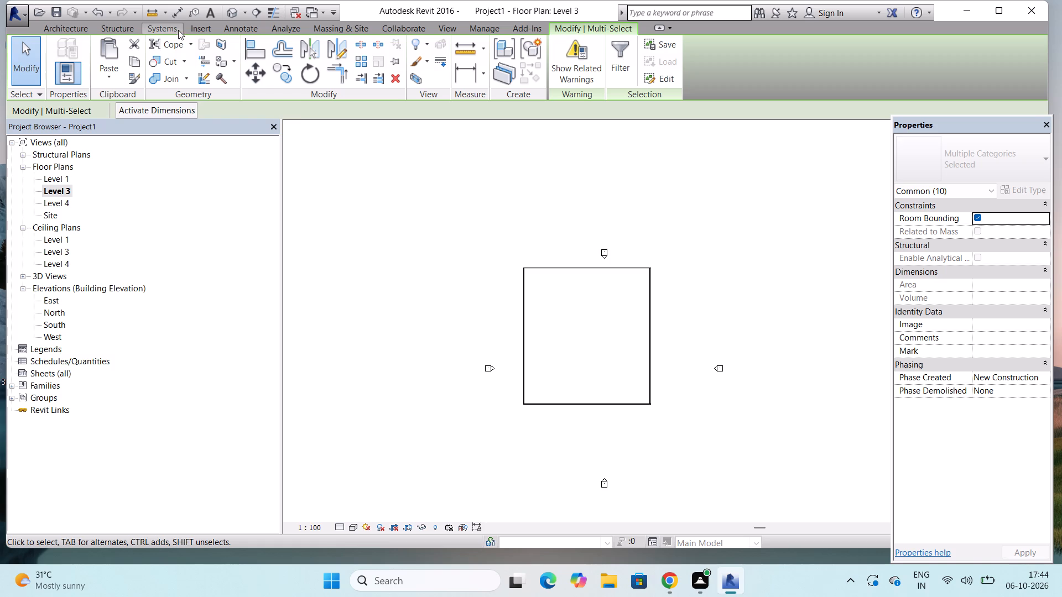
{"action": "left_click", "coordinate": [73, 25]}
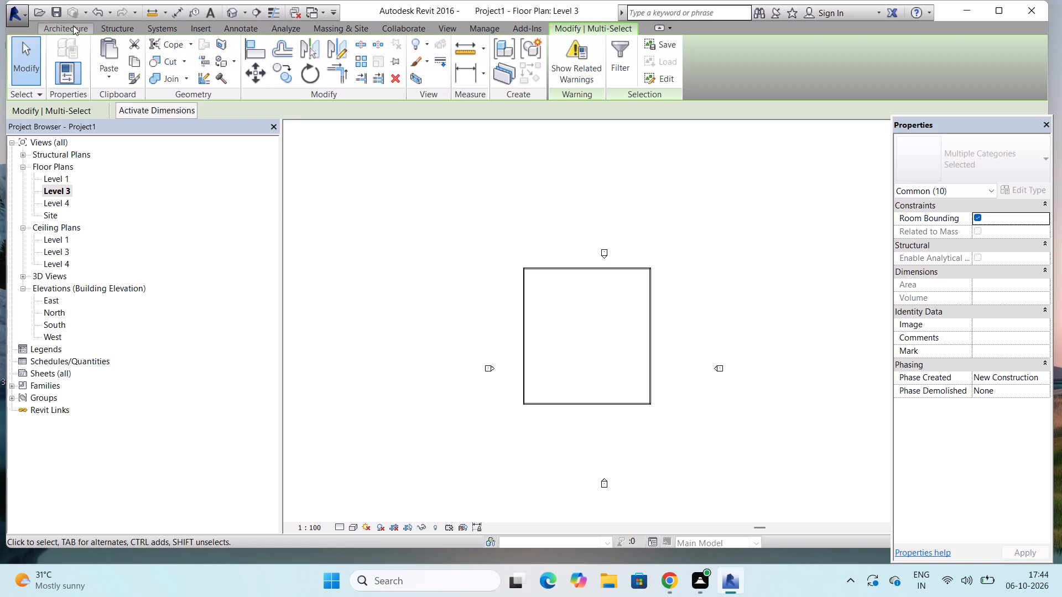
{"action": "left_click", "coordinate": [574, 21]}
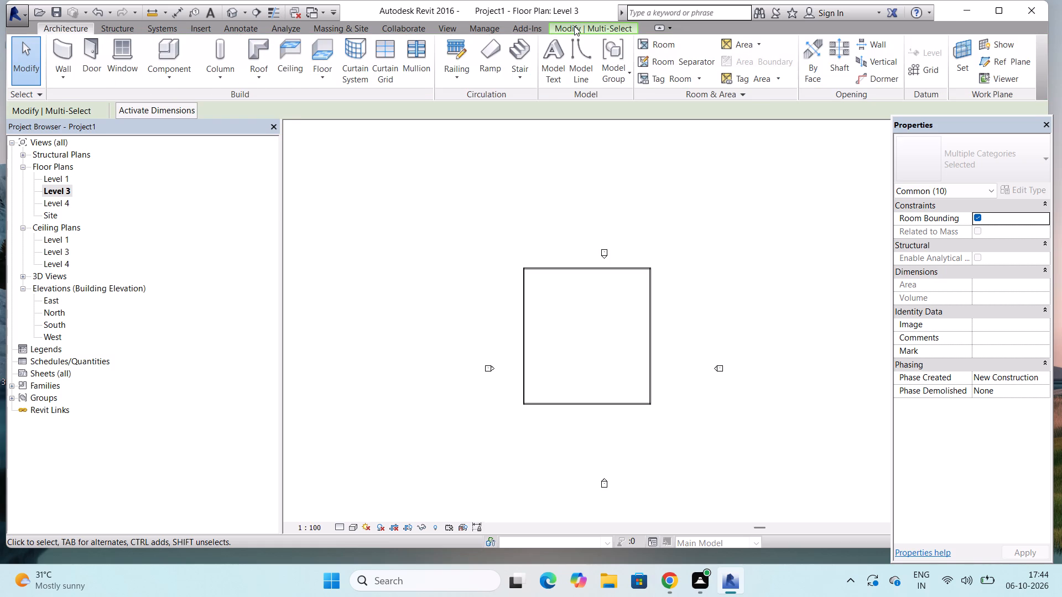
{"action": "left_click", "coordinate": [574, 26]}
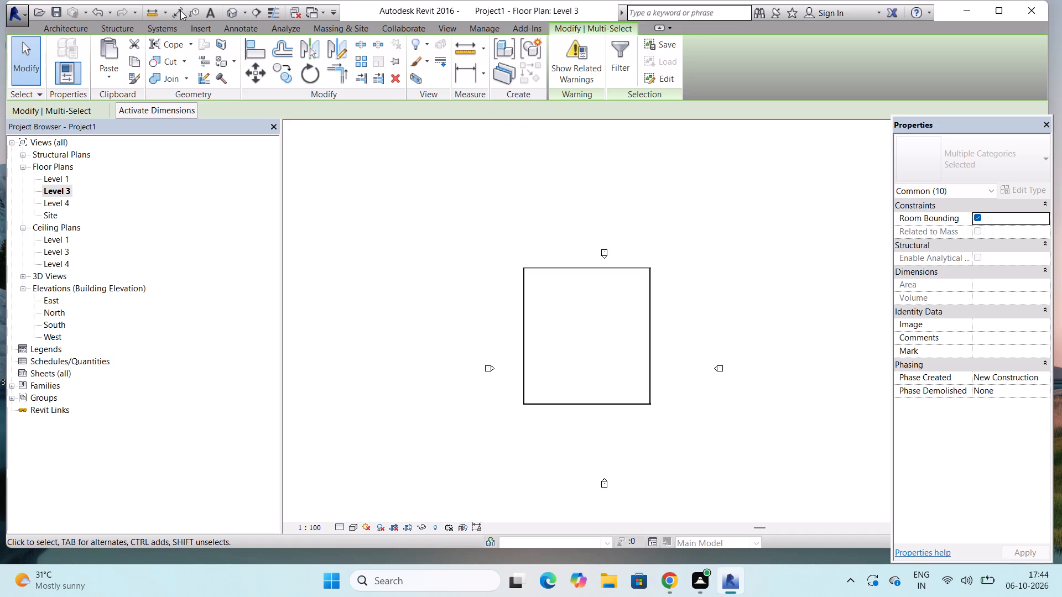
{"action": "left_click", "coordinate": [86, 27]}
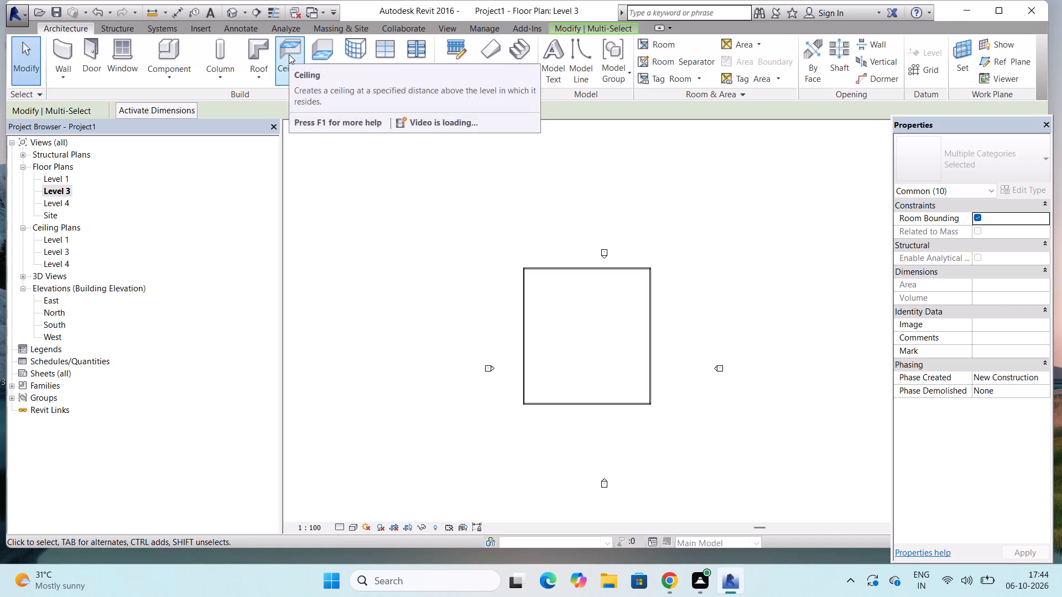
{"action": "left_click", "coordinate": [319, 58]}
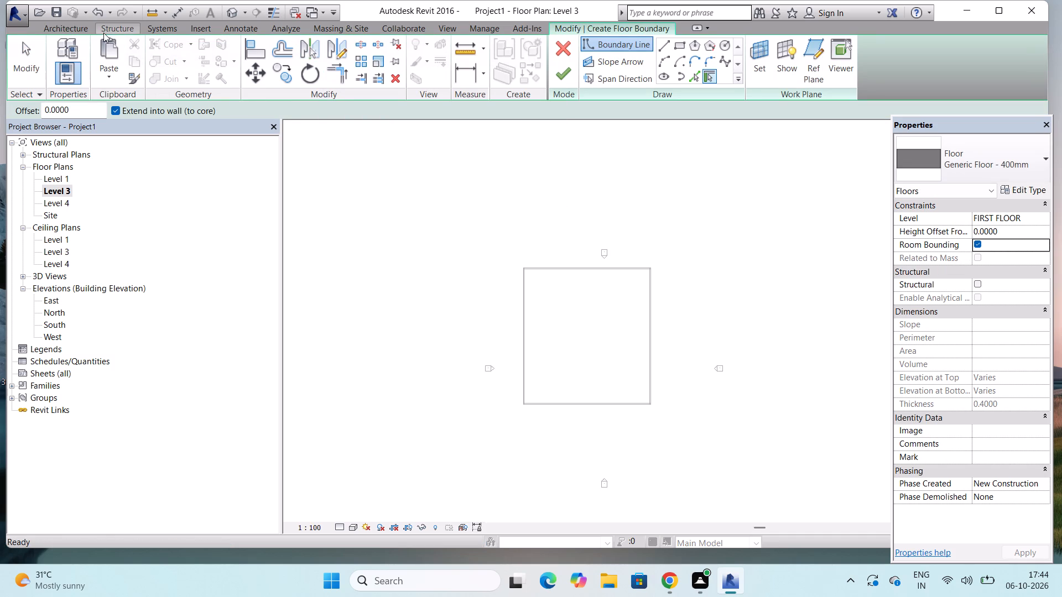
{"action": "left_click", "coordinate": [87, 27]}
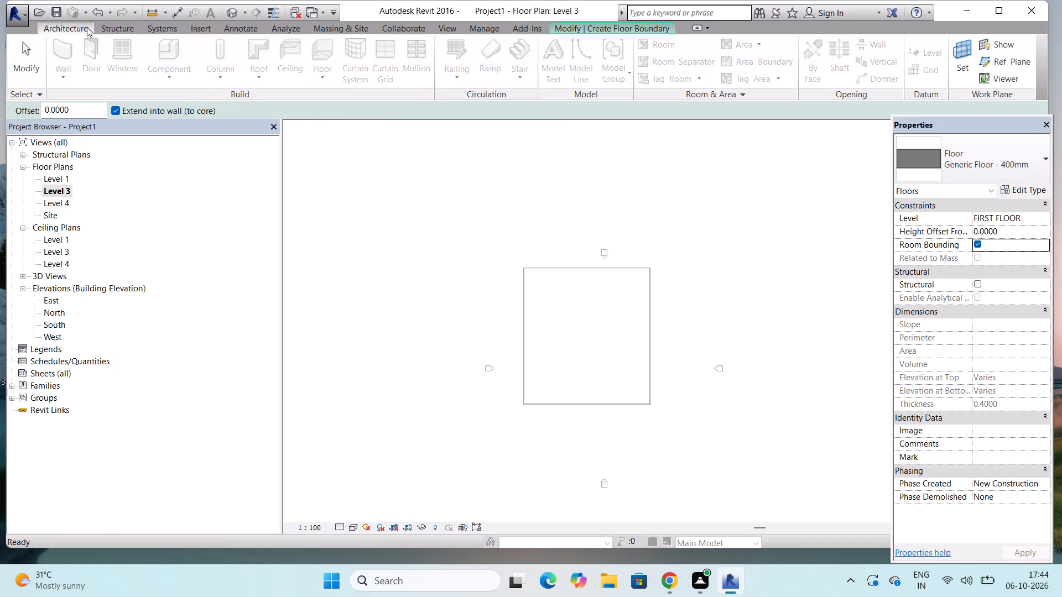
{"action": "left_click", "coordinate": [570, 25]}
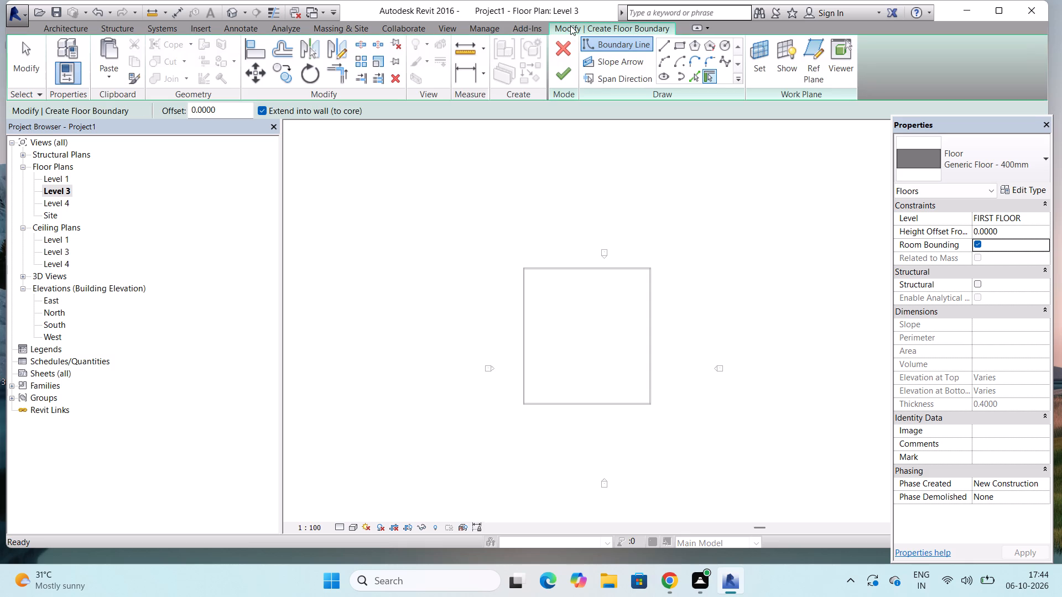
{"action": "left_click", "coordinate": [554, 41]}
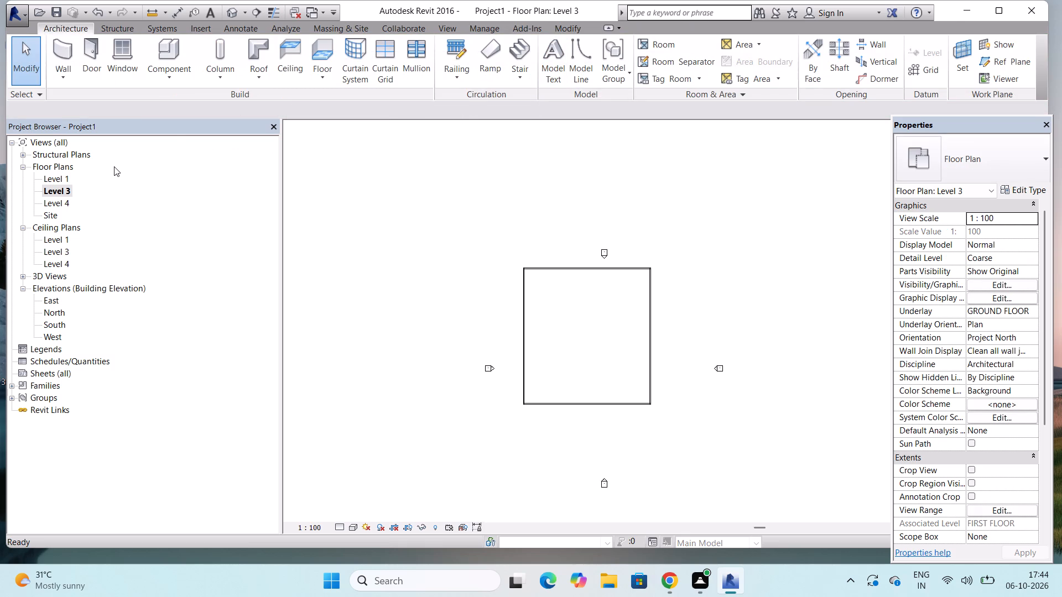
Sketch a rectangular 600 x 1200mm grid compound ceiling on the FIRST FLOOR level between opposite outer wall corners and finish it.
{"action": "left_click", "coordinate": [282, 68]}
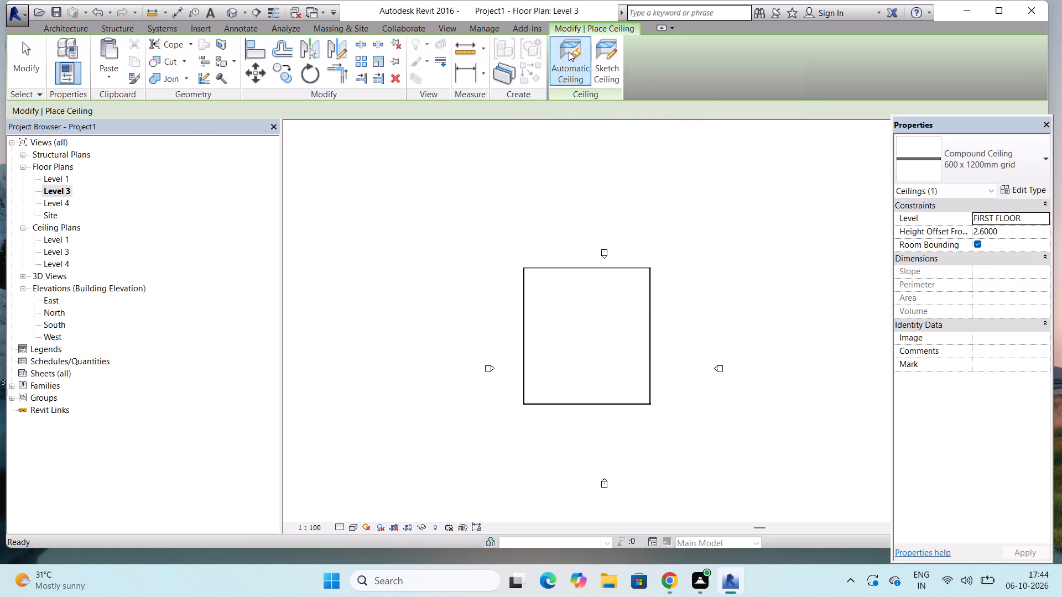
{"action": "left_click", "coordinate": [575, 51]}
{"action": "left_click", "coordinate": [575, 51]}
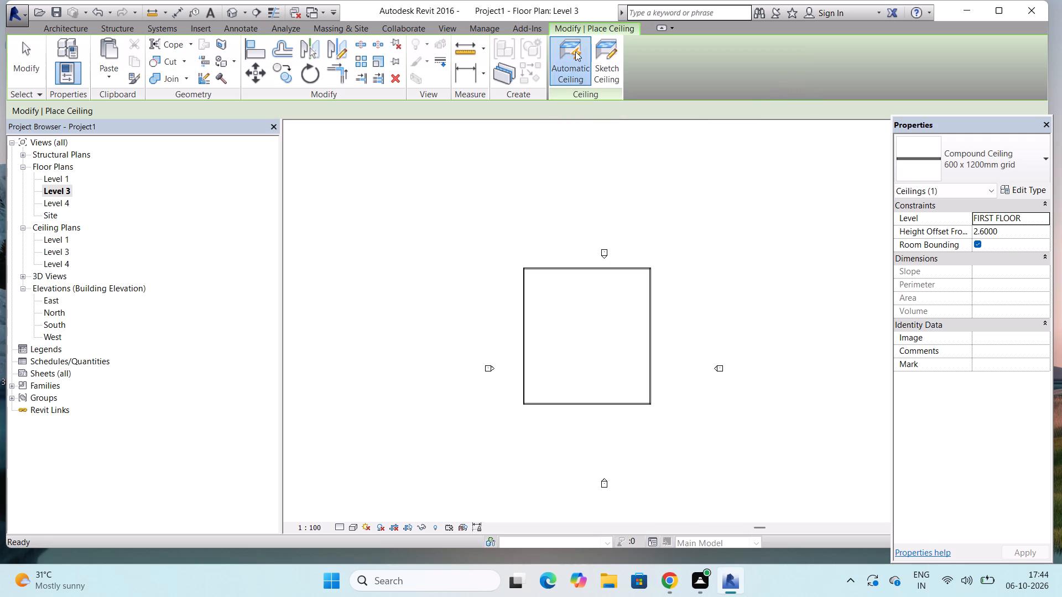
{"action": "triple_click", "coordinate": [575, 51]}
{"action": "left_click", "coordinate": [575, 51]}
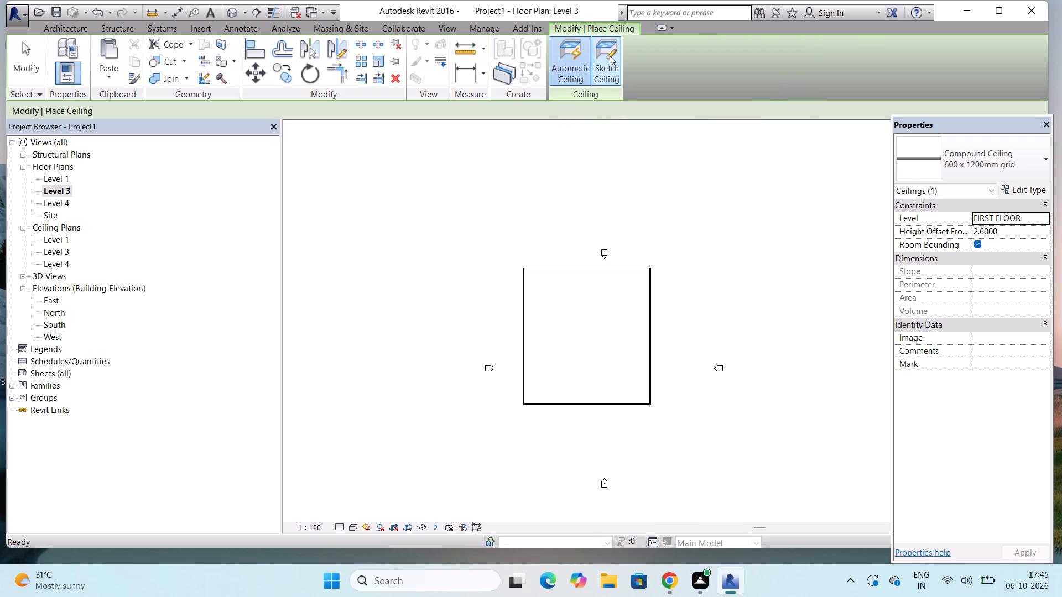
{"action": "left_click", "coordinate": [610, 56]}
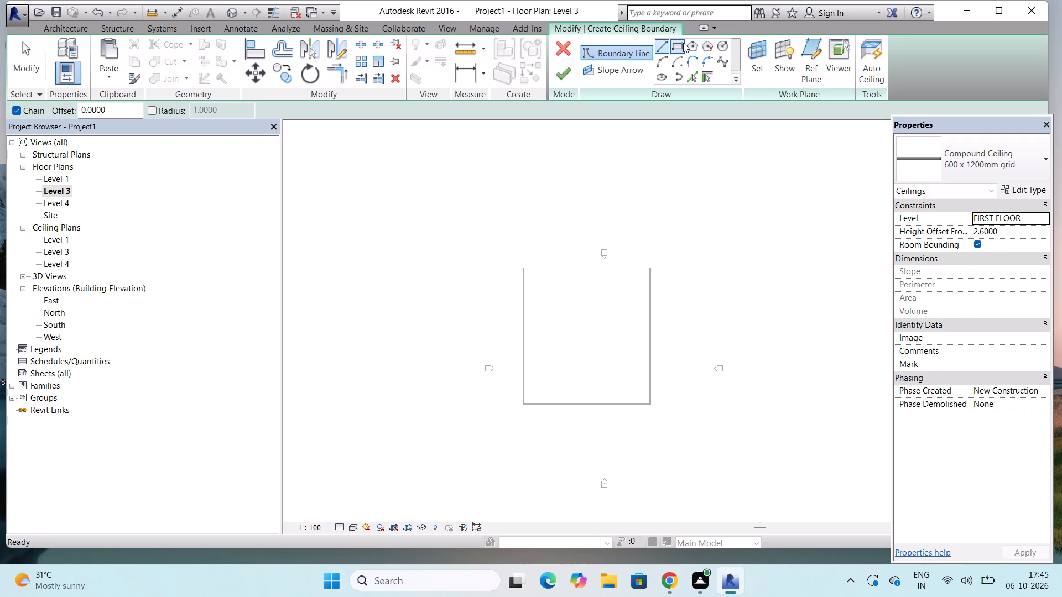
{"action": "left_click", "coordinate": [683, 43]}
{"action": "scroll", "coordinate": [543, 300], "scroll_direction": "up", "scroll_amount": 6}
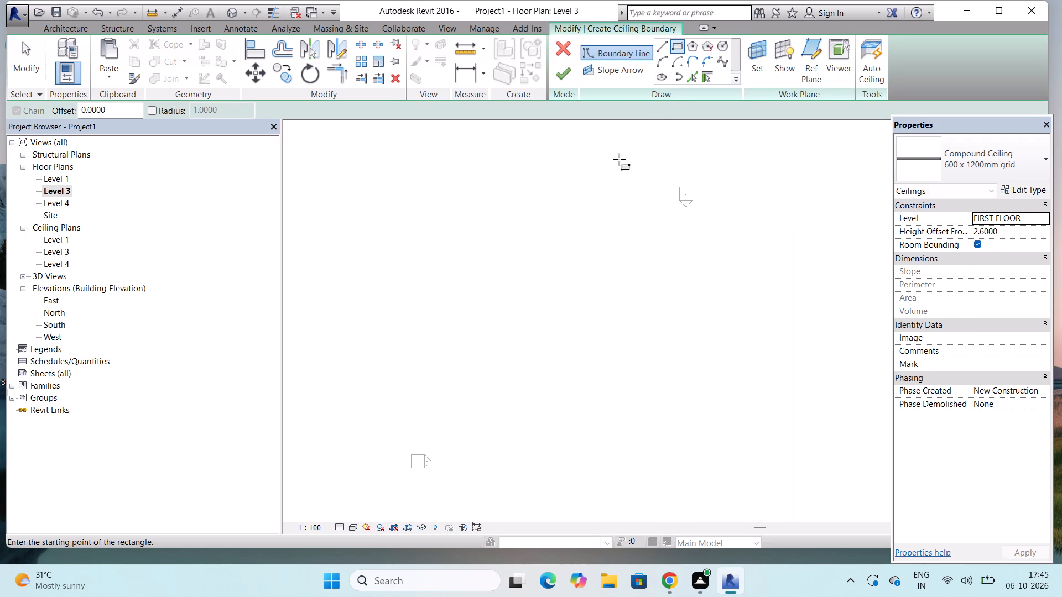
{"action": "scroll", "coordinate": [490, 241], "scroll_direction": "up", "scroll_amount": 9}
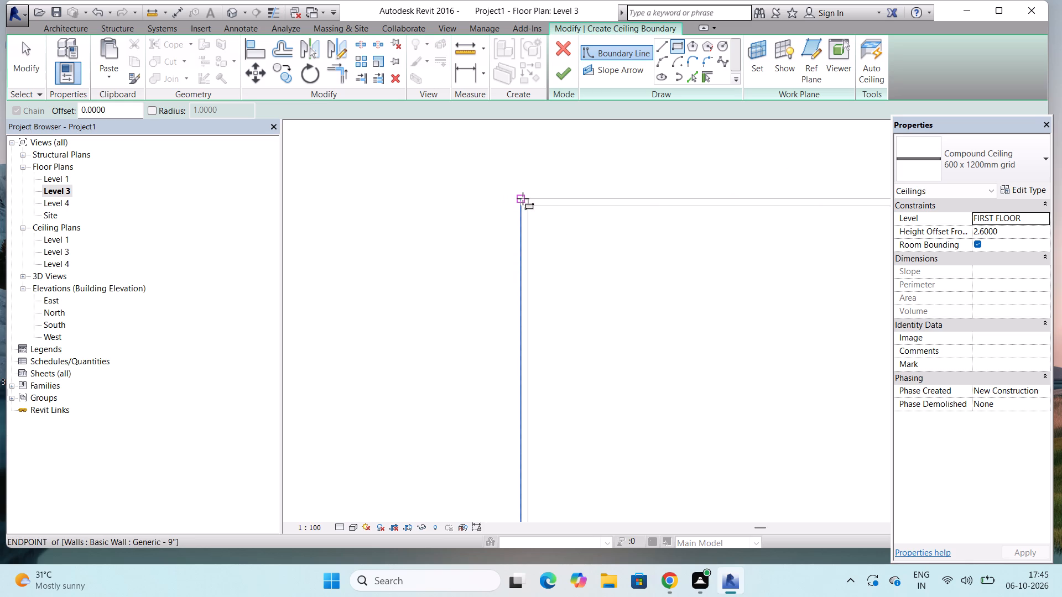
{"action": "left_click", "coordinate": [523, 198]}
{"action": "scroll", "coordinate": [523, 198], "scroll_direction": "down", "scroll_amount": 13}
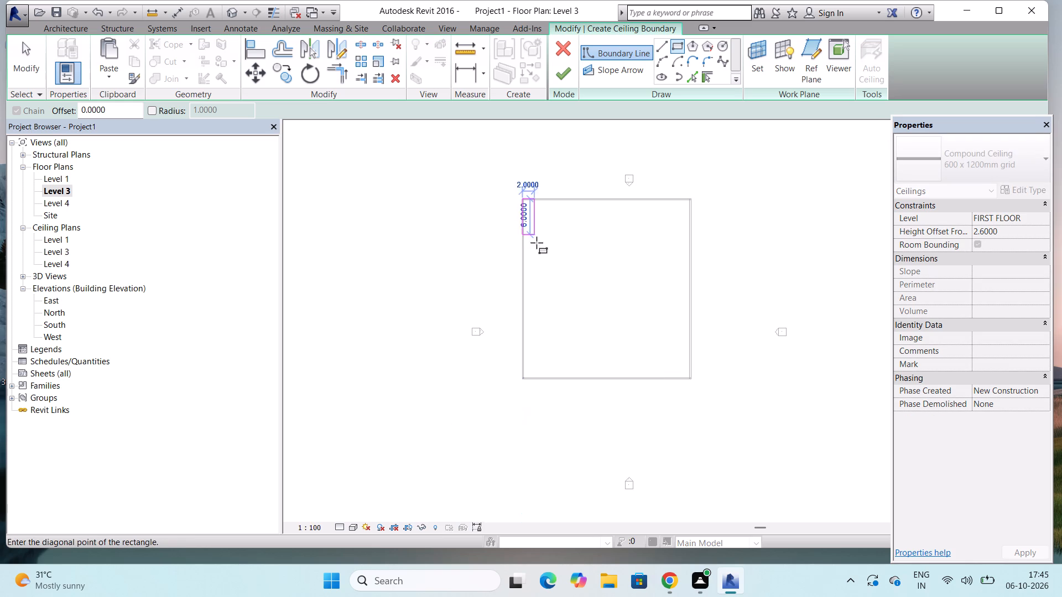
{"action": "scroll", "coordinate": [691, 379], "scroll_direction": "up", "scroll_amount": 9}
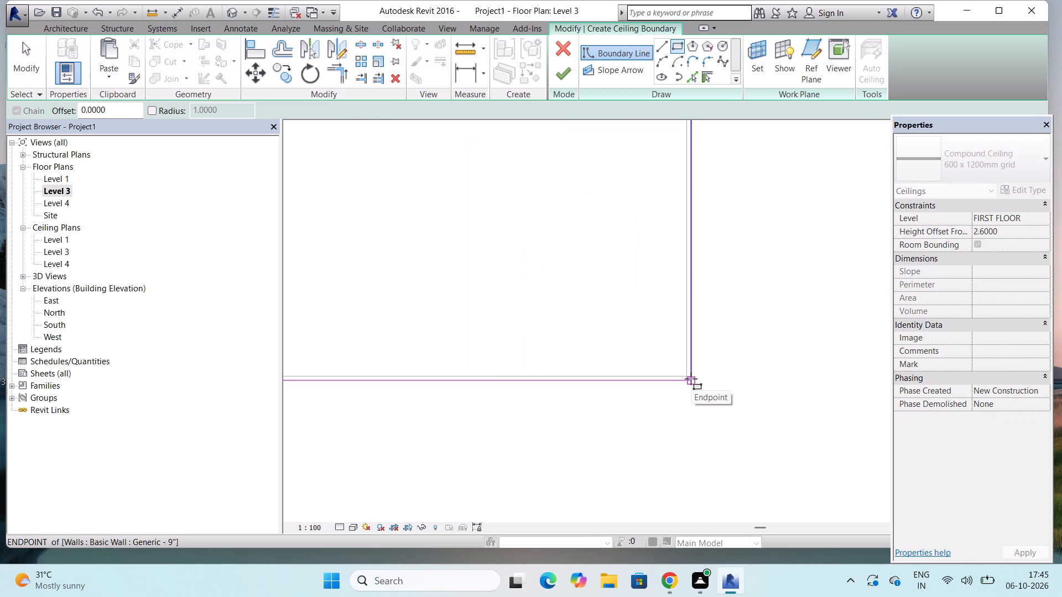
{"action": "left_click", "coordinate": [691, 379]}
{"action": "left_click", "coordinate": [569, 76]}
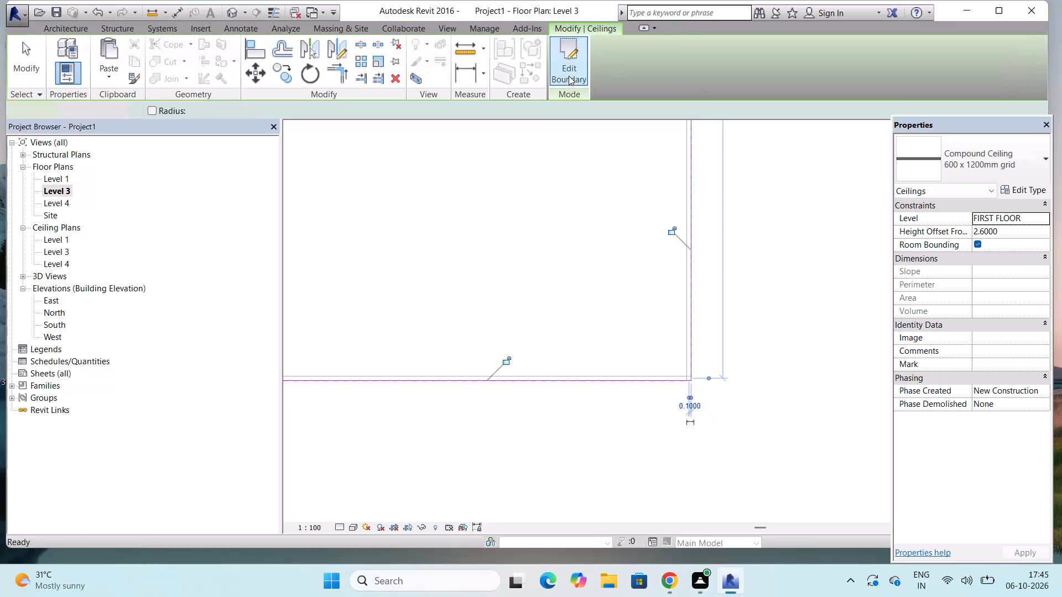
Open the default 3D view and examine the building with its ceiling, dismissing the Autodesk notification card.
{"action": "scroll", "coordinate": [582, 397], "scroll_direction": "down", "scroll_amount": 4}
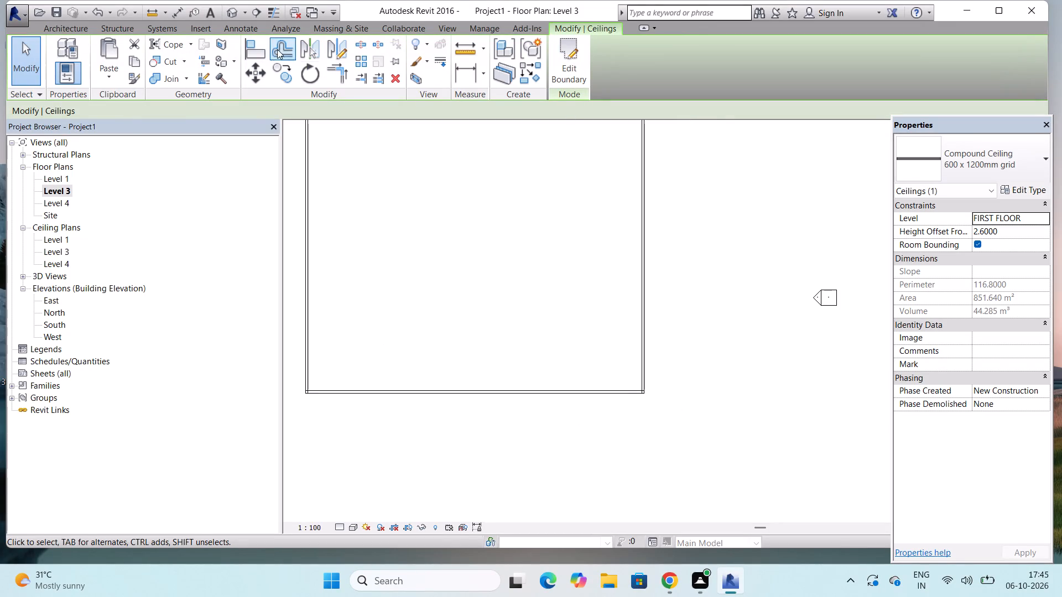
{"action": "left_click", "coordinate": [230, 9]}
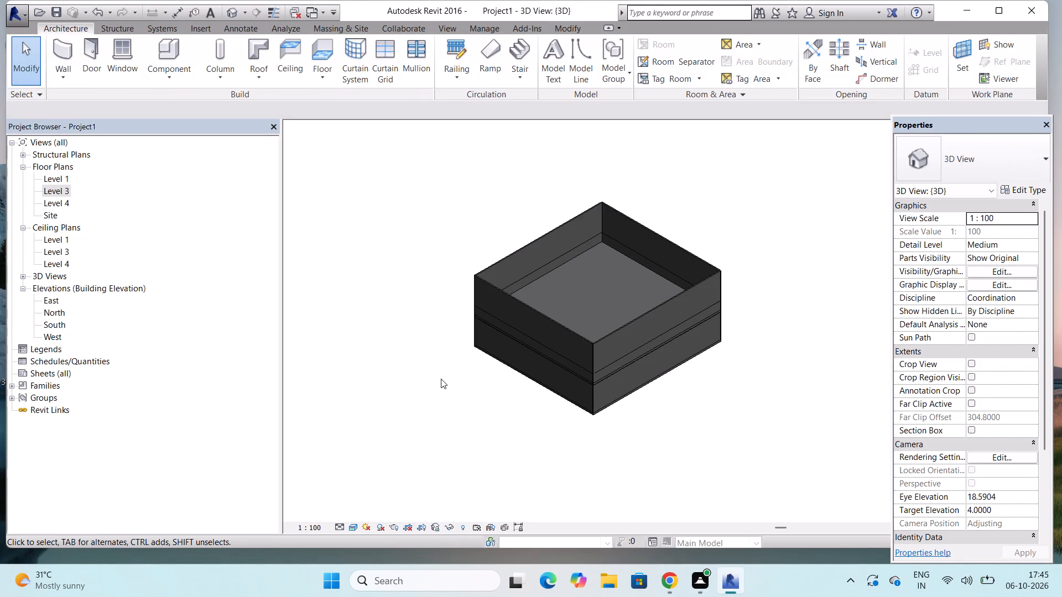
{"action": "scroll", "coordinate": [602, 383], "scroll_direction": "up", "scroll_amount": 10}
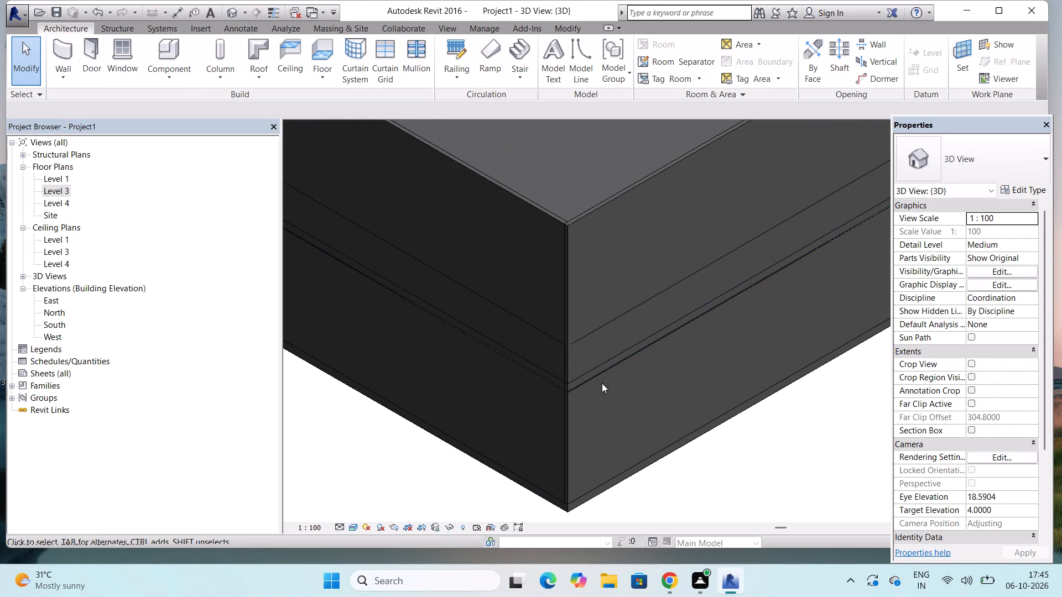
{"action": "scroll", "coordinate": [594, 389], "scroll_direction": "down", "scroll_amount": 5}
{"action": "scroll", "coordinate": [551, 432], "scroll_direction": "down", "scroll_amount": 2}
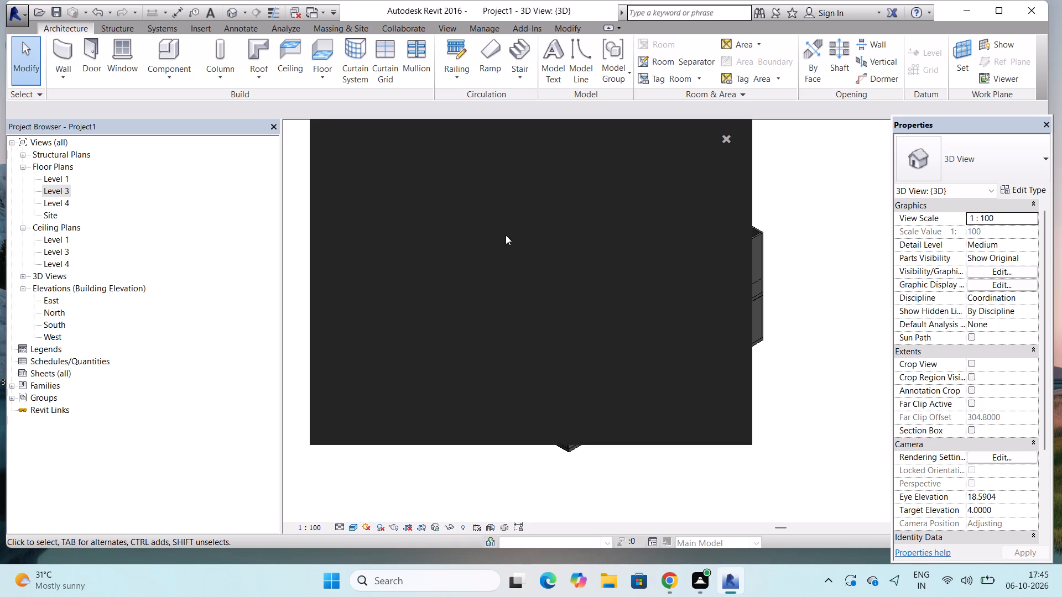
{"action": "left_click", "coordinate": [725, 137]}
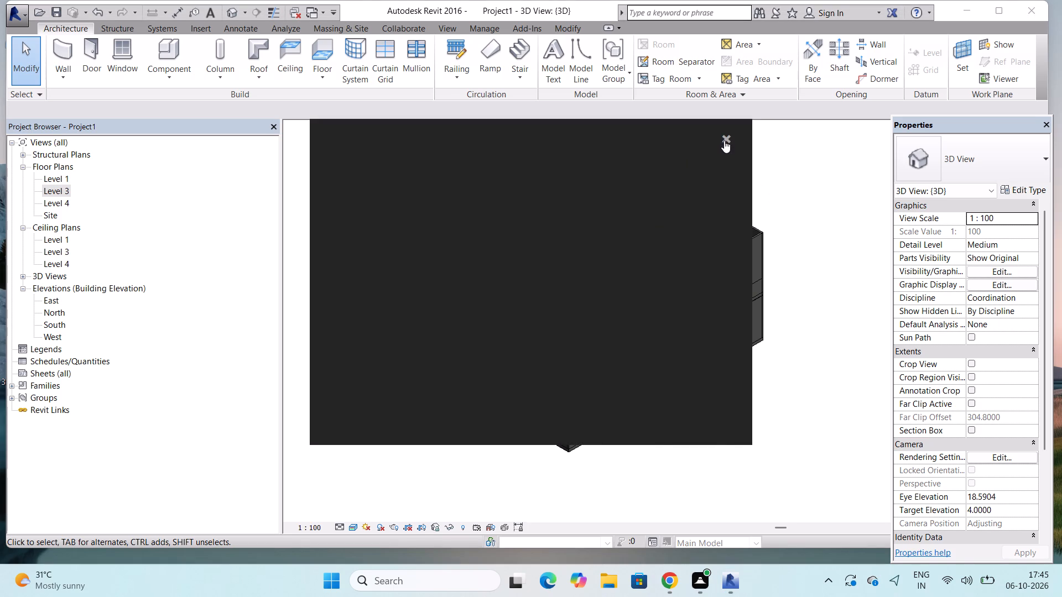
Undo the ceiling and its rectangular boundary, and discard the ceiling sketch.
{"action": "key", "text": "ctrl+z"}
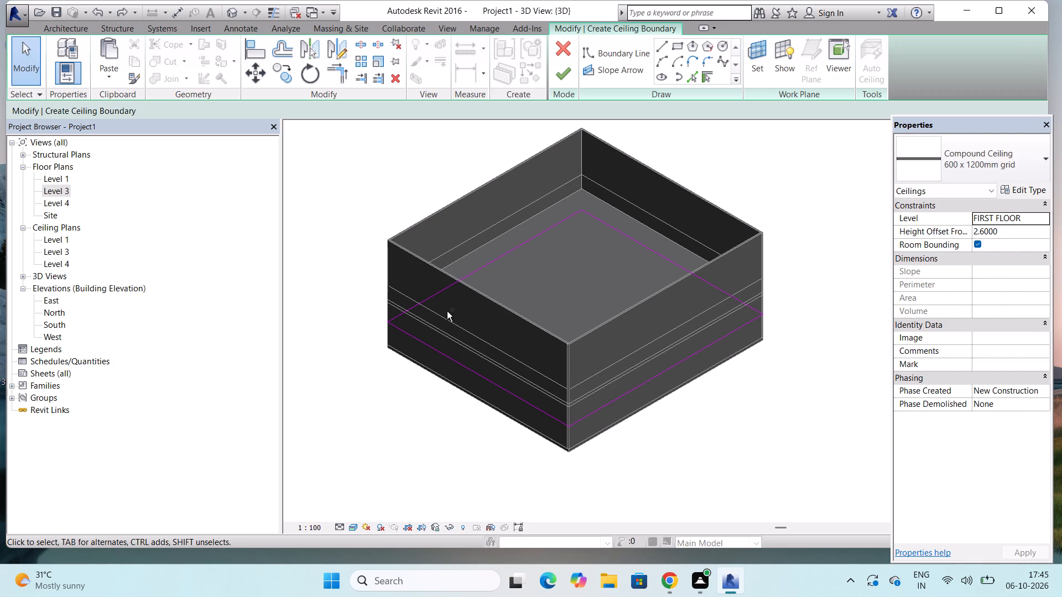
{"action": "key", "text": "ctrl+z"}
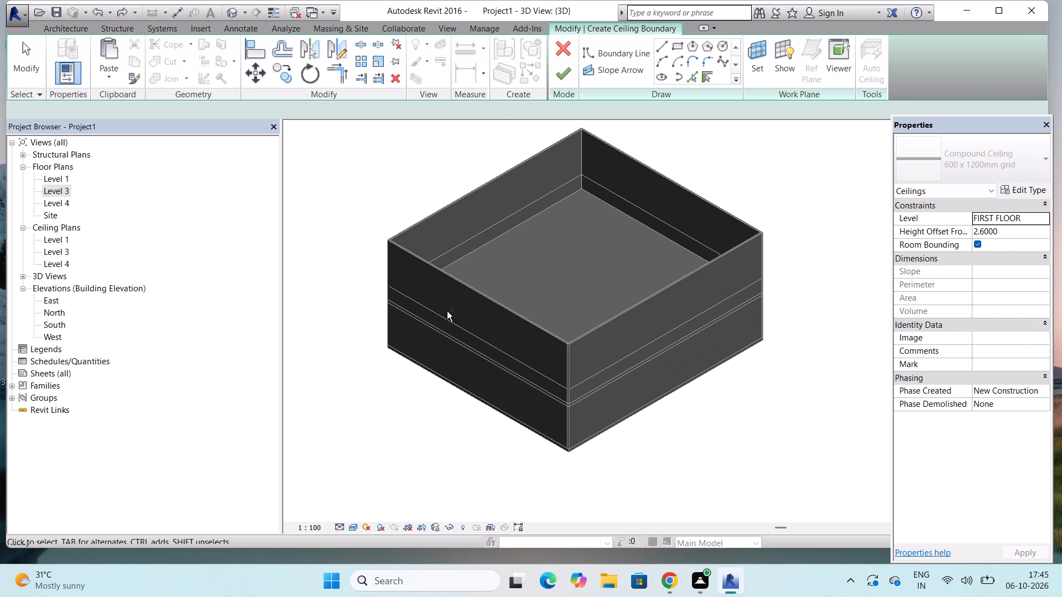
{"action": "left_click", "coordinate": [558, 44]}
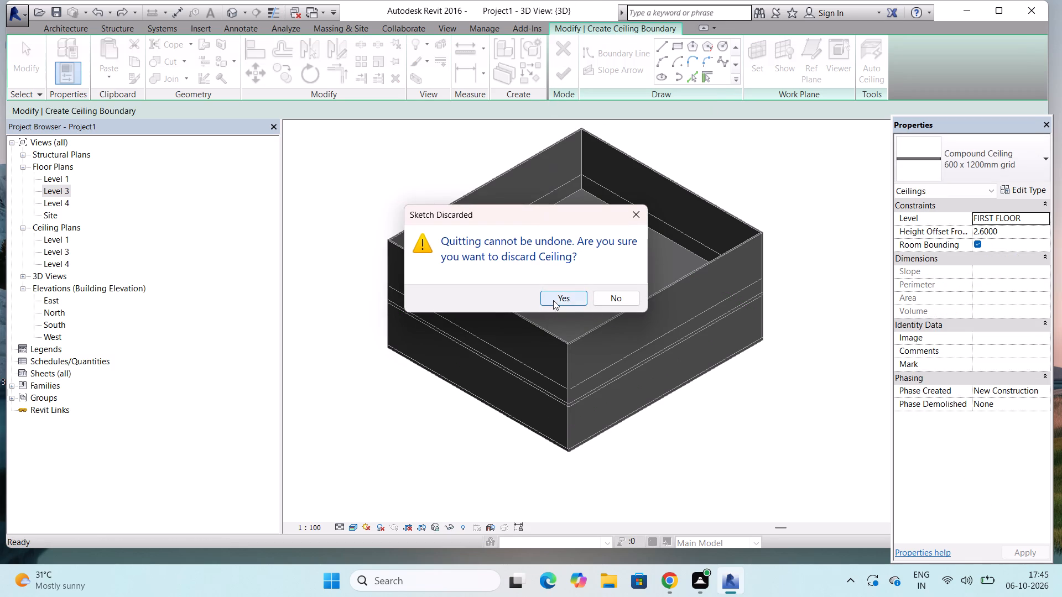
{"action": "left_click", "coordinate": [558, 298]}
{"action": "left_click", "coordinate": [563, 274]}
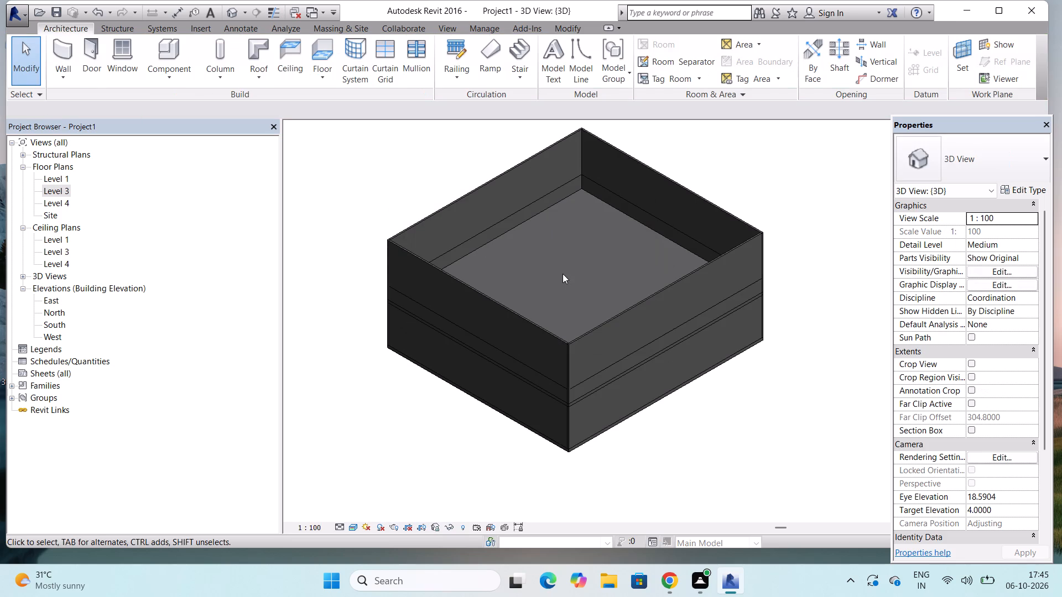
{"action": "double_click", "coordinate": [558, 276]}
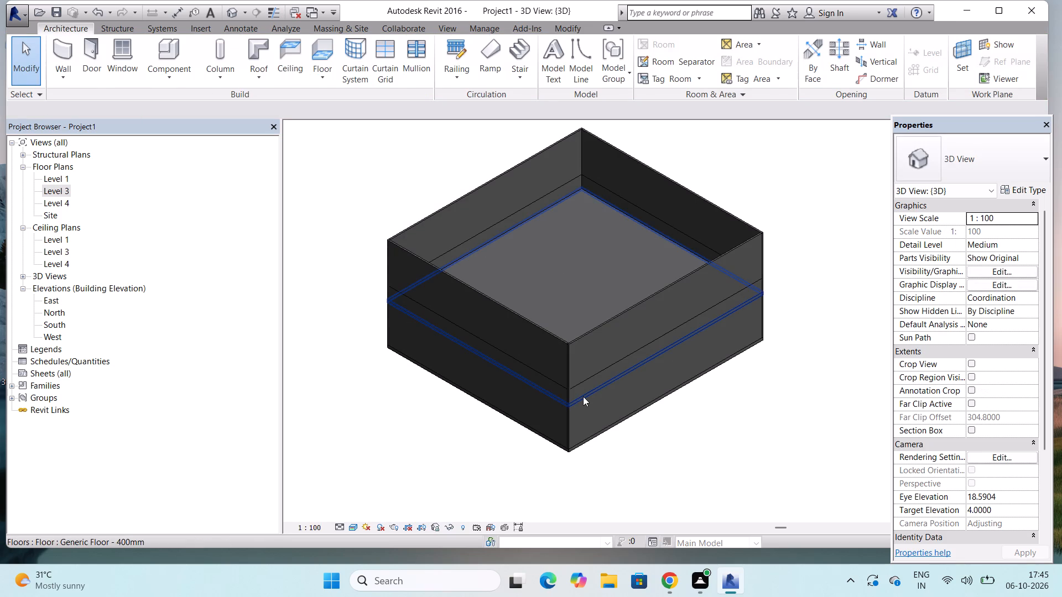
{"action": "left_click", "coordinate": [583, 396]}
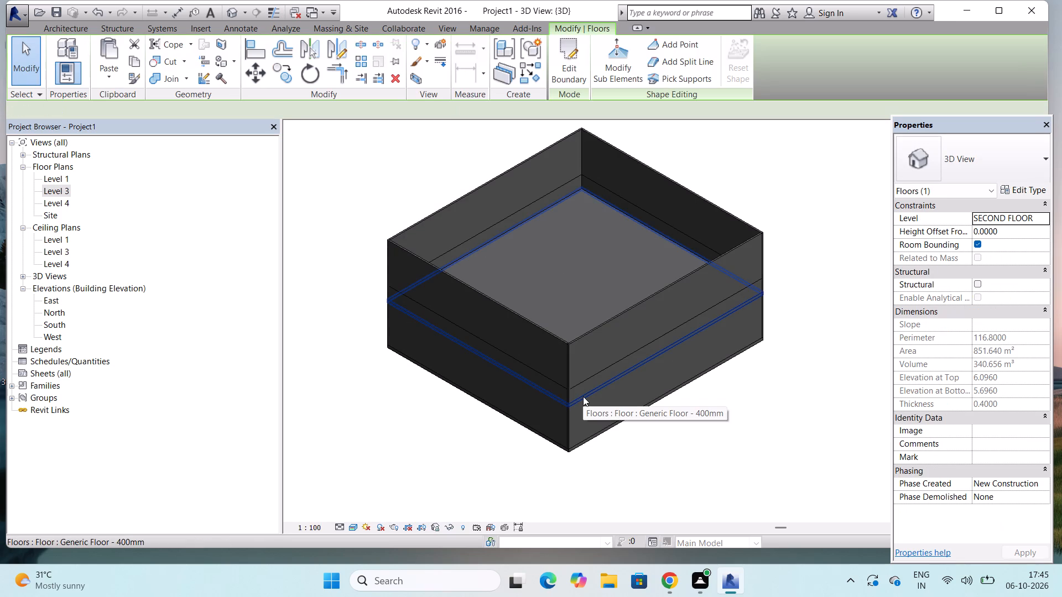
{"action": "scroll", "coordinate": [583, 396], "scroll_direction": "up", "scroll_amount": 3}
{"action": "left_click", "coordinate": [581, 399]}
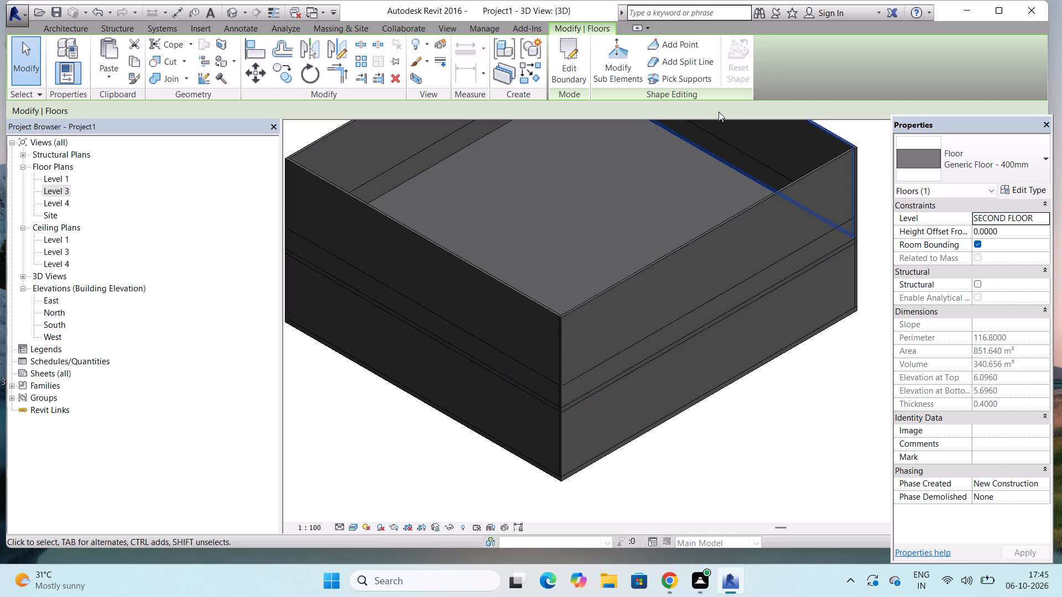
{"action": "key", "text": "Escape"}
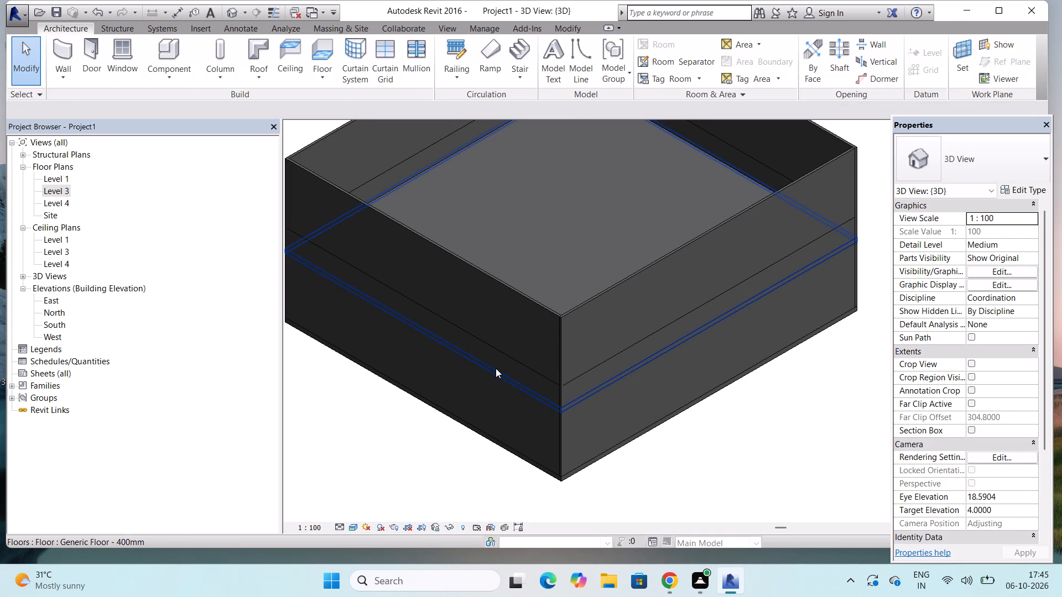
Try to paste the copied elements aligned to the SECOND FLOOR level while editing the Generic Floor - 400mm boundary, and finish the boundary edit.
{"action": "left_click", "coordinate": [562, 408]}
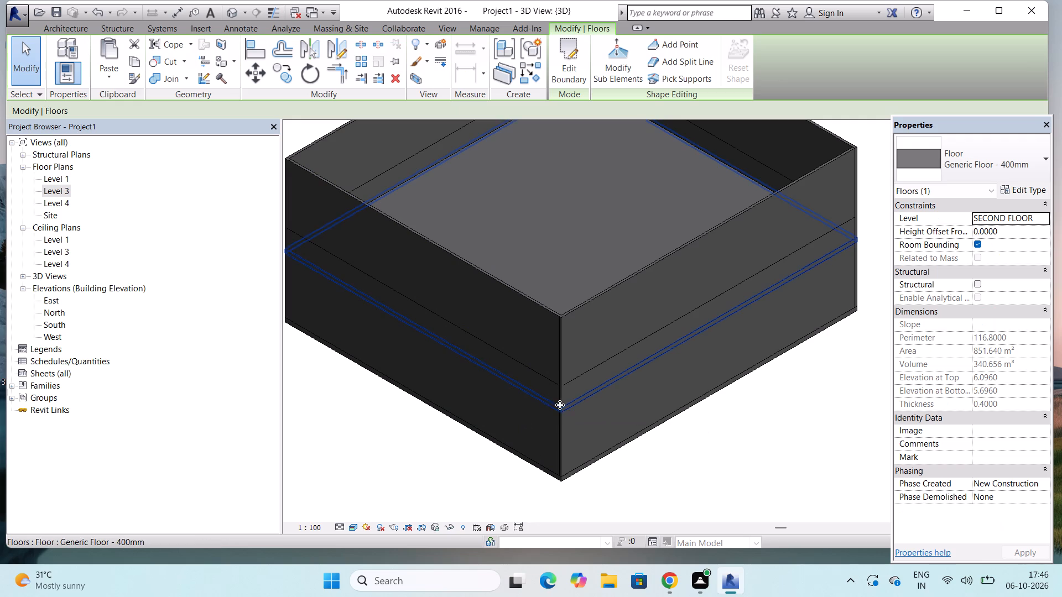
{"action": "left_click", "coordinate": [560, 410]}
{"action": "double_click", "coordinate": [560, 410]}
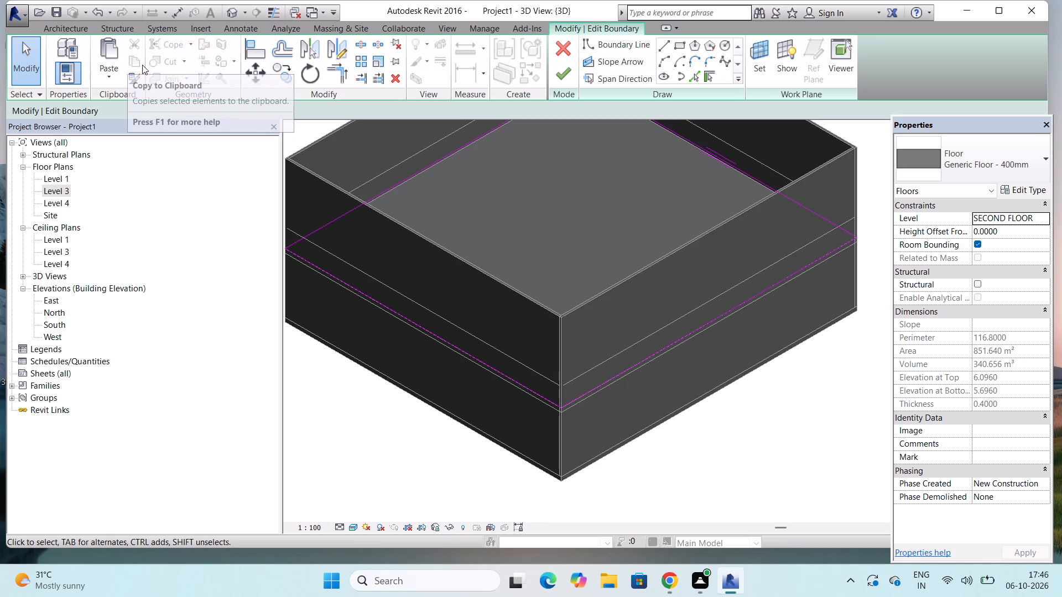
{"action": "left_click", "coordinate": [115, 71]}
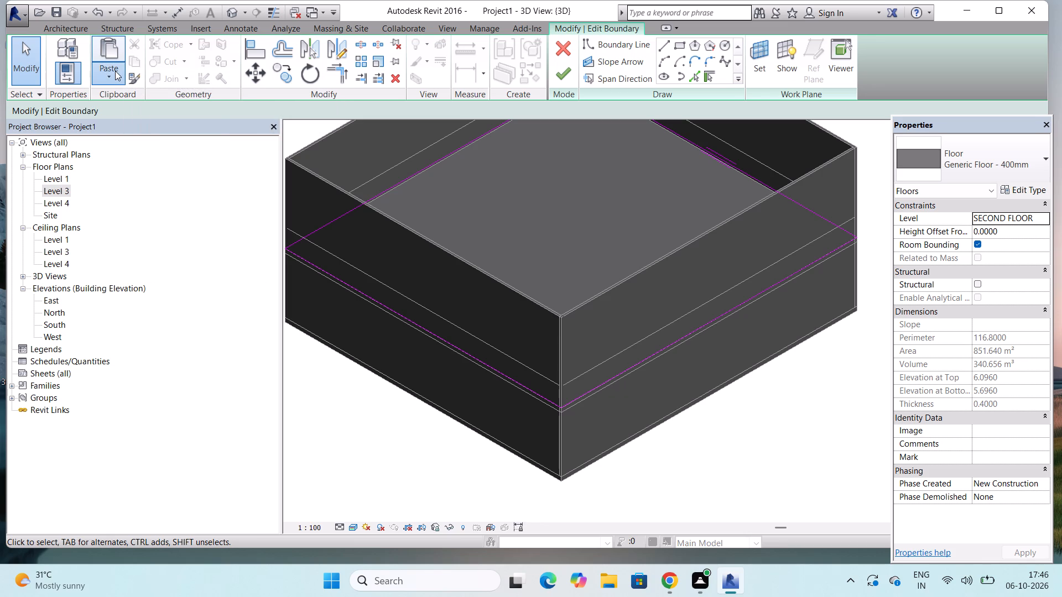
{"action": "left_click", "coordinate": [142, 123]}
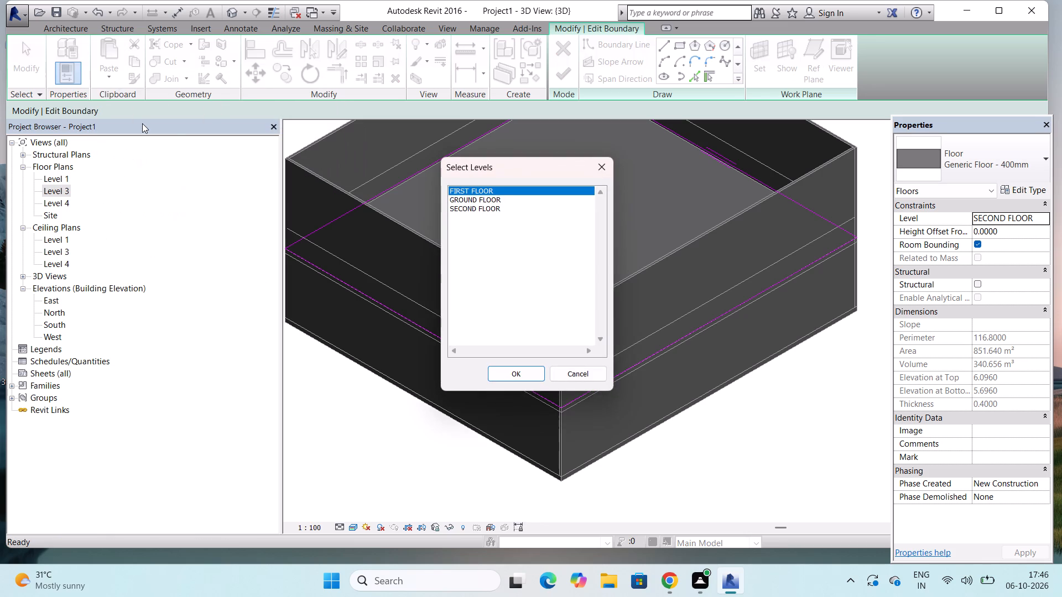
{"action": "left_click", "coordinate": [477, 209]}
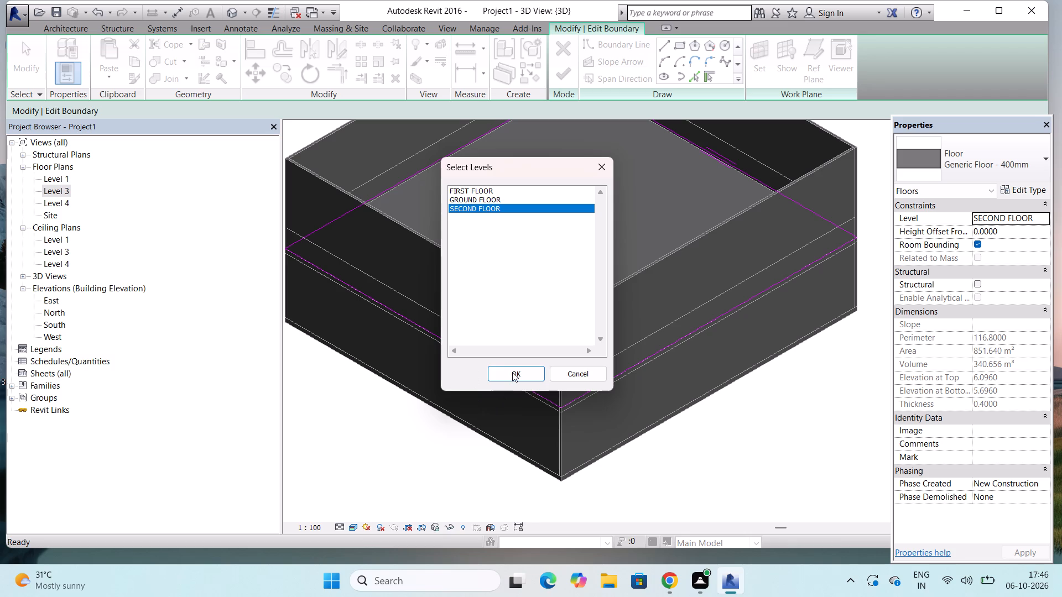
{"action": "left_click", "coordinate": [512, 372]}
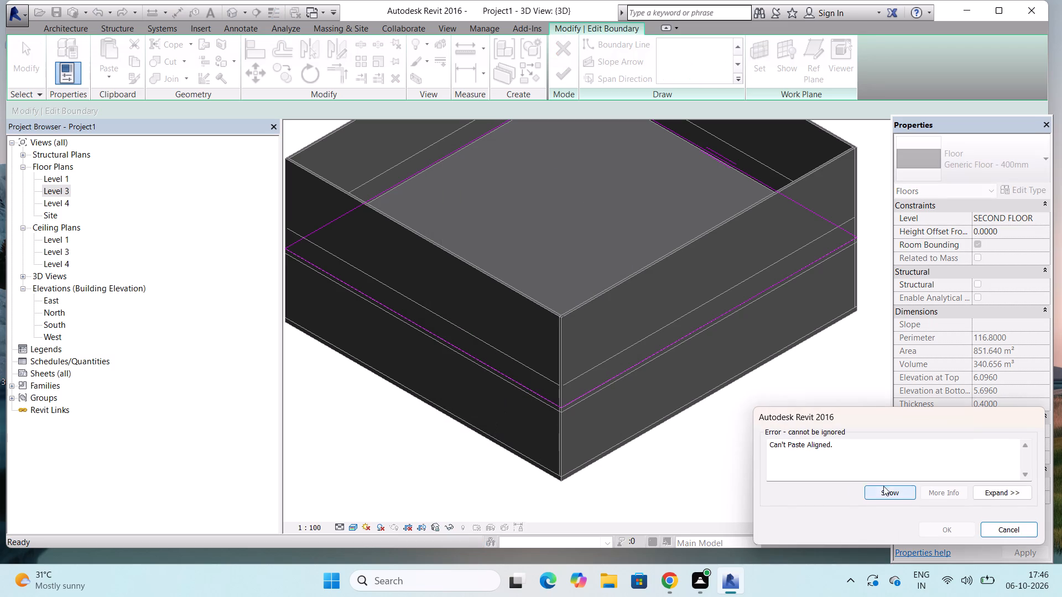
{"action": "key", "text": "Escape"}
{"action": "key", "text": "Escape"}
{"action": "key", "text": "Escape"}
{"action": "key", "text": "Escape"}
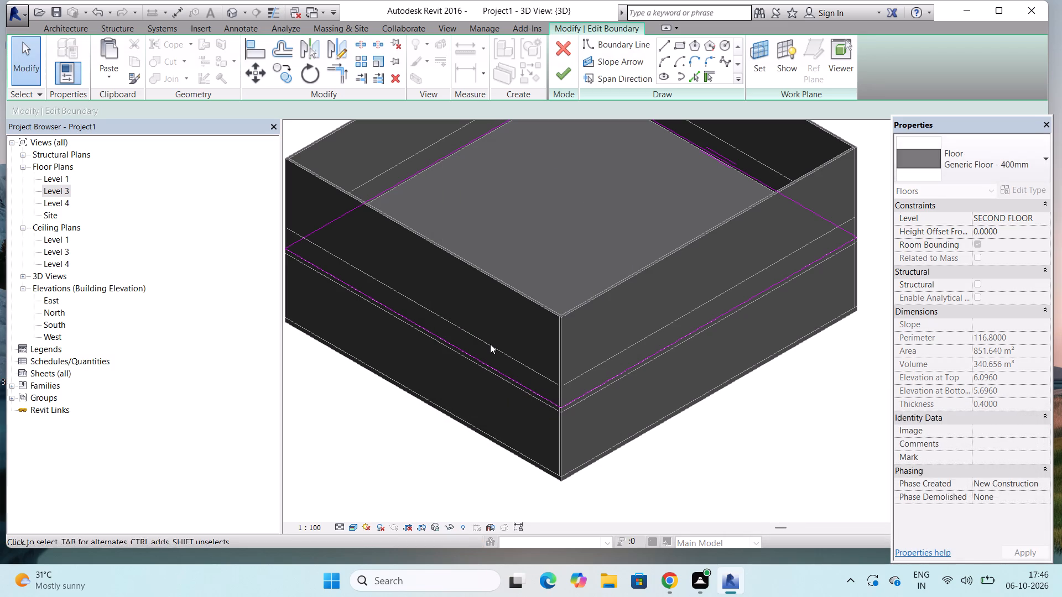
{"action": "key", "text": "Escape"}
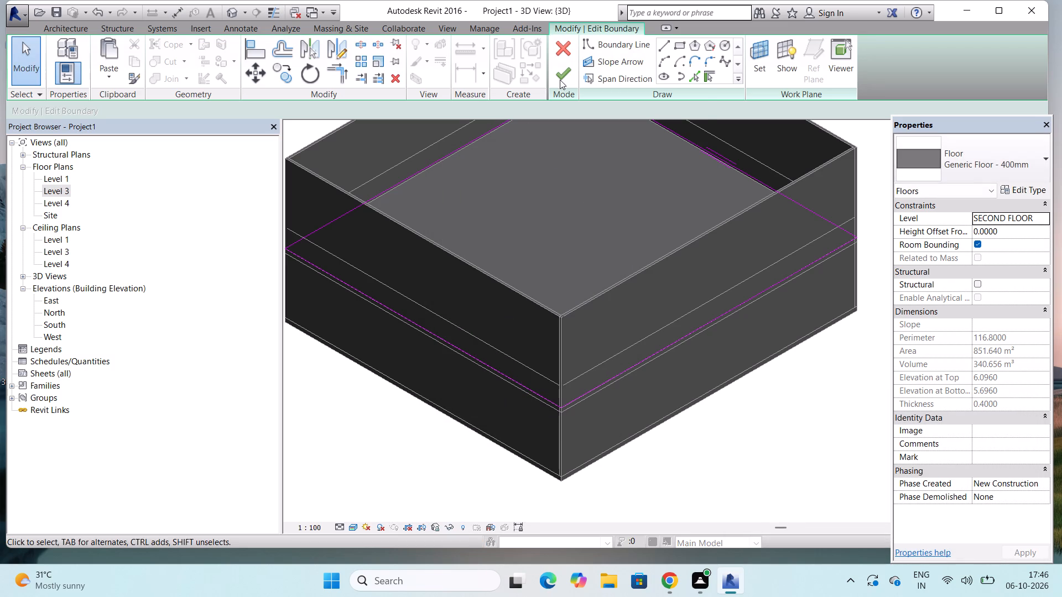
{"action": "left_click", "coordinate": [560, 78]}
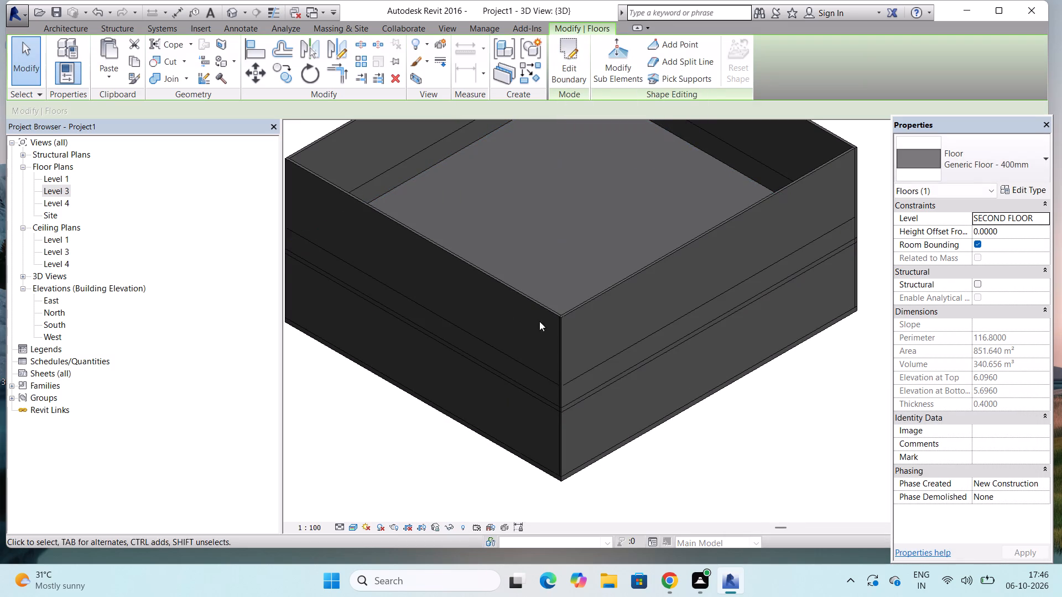
Lower the top of the 30 m GROUND FLOOR Generic - 9" wall to an unconnected height of 6.0960, dismissing the Autodesk notification card.
{"action": "left_click", "coordinate": [574, 378]}
{"action": "scroll", "coordinate": [574, 378], "scroll_direction": "down", "scroll_amount": 3}
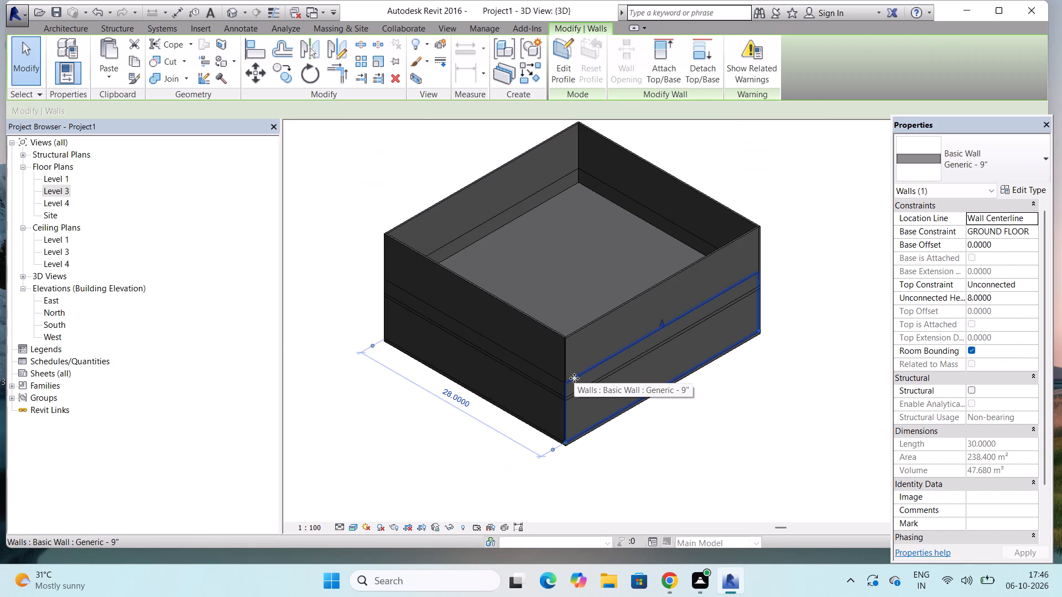
{"action": "scroll", "coordinate": [574, 378], "scroll_direction": "up", "scroll_amount": 5}
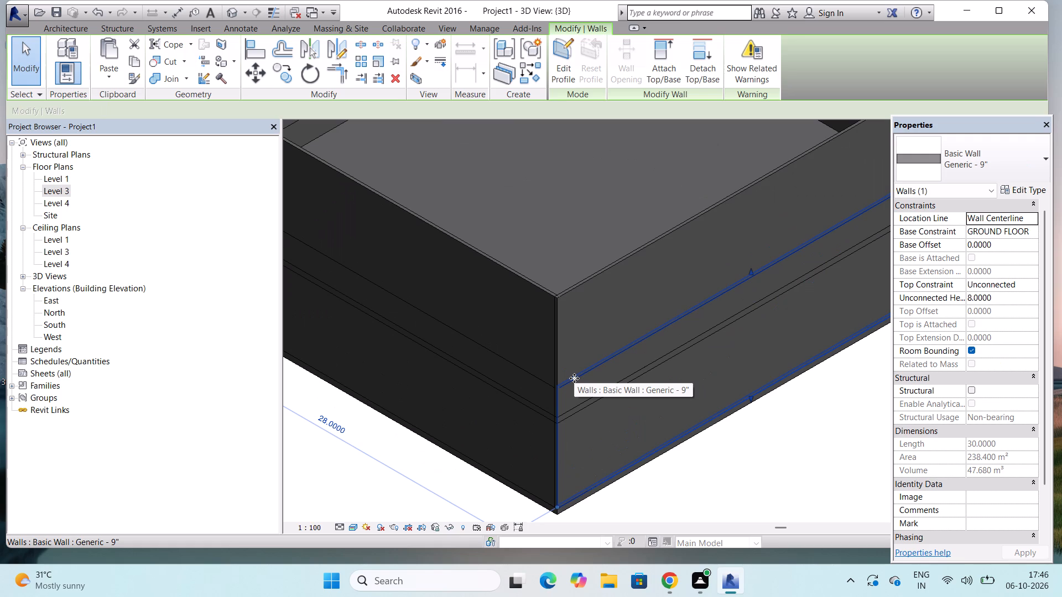
{"action": "scroll", "coordinate": [574, 378], "scroll_direction": "down", "scroll_amount": 6}
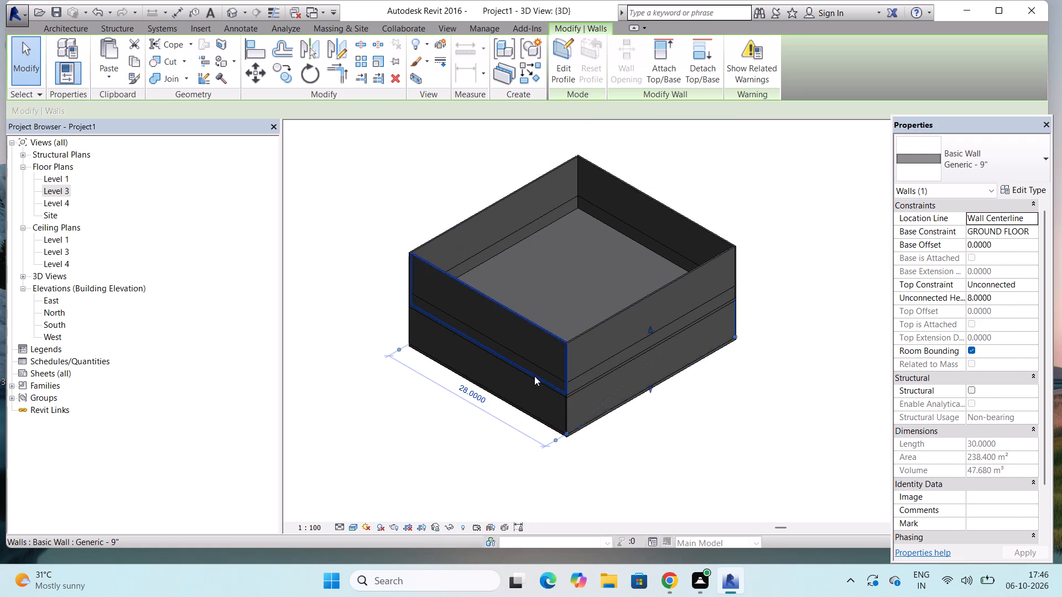
{"action": "scroll", "coordinate": [534, 376], "scroll_direction": "up", "scroll_amount": 9}
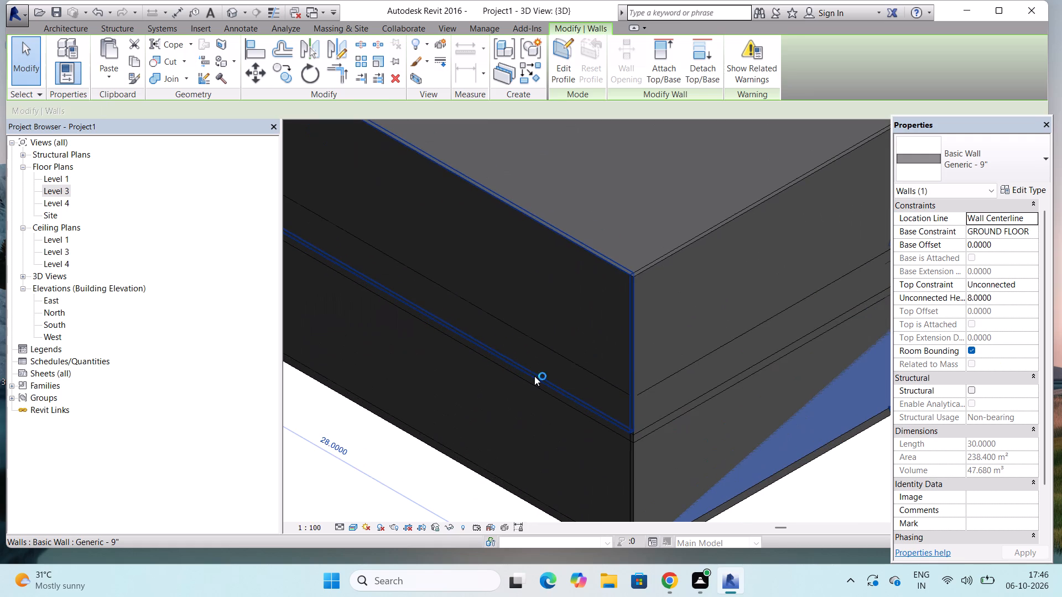
{"action": "scroll", "coordinate": [534, 376], "scroll_direction": "down", "scroll_amount": 3}
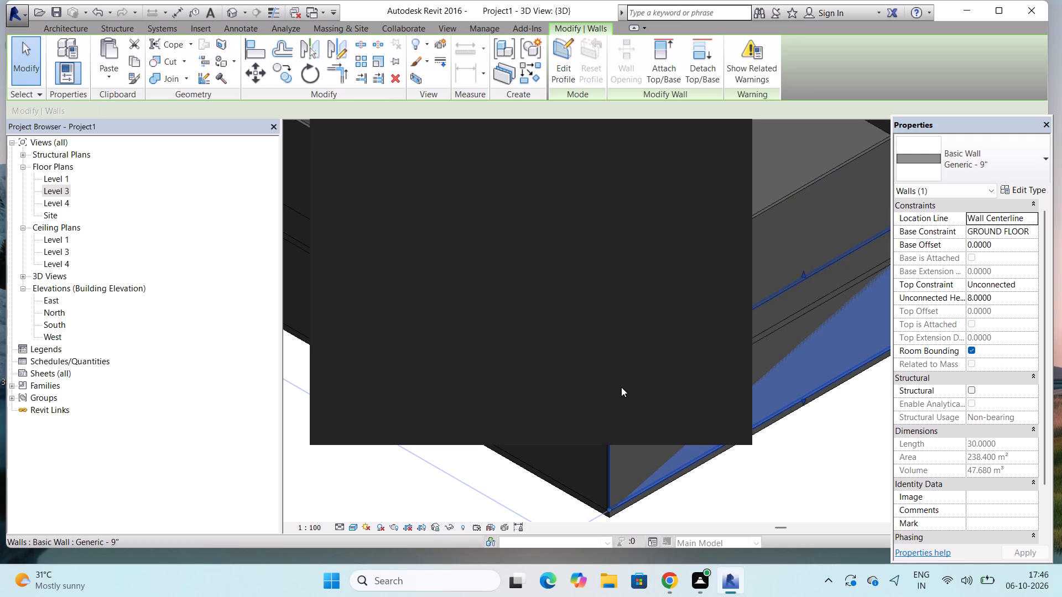
{"action": "left_click", "coordinate": [723, 138]}
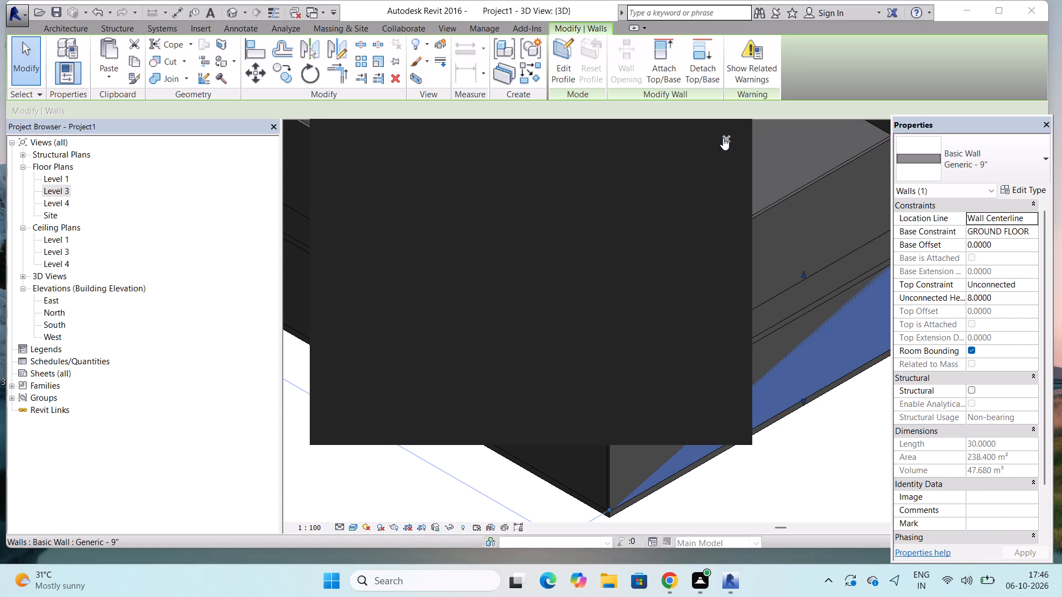
{"action": "left_click", "coordinate": [615, 388]}
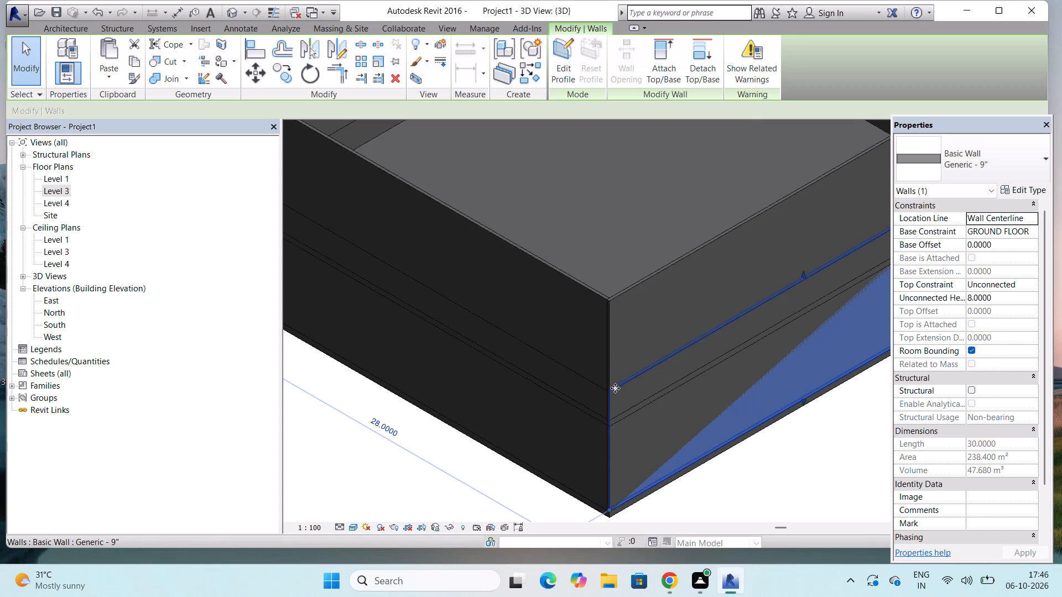
{"action": "scroll", "coordinate": [606, 386], "scroll_direction": "down", "scroll_amount": 2}
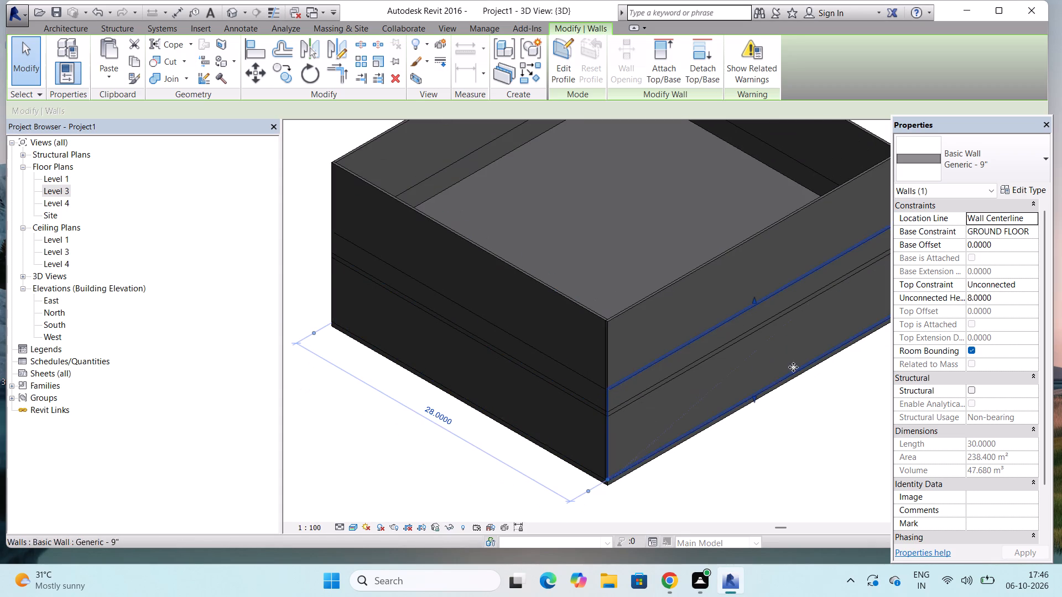
{"action": "scroll", "coordinate": [834, 288], "scroll_direction": "up", "scroll_amount": 3}
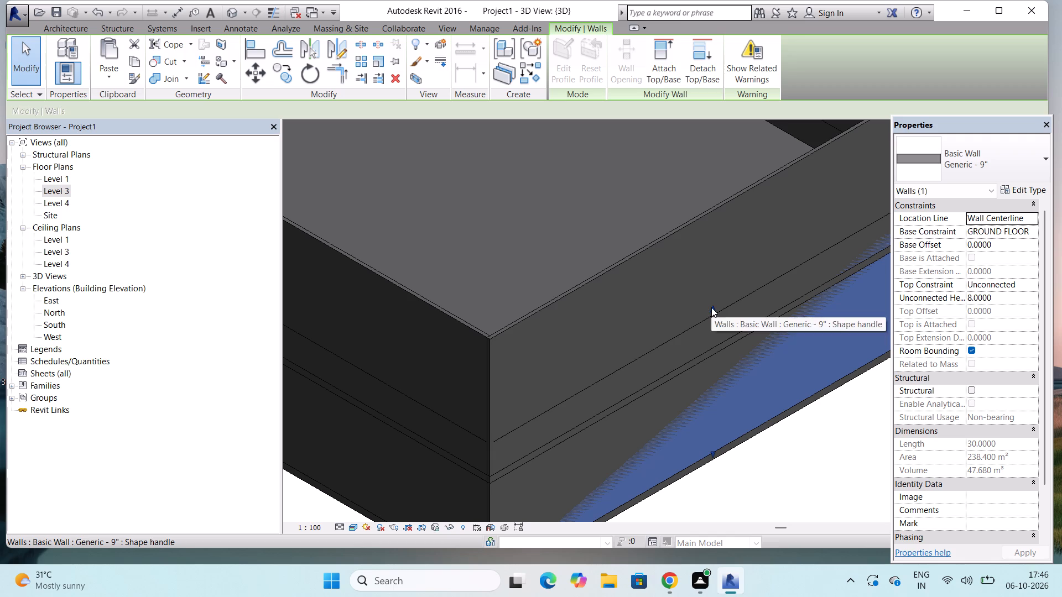
{"action": "left_click_drag", "start_coordinate": [711, 307], "coordinate": [720, 350]}
Lower the overlapping second 30 m Generic - 9" wall on the same side to an unconnected height of 6.0960 and deselect it.
{"action": "scroll", "coordinate": [605, 261], "scroll_direction": "down", "scroll_amount": 2}
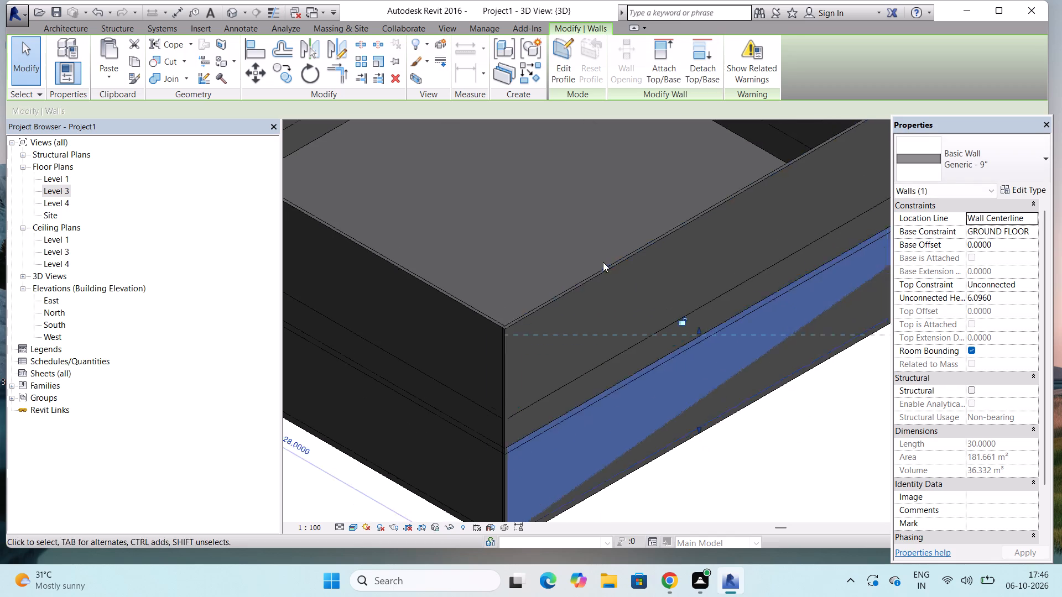
{"action": "scroll", "coordinate": [650, 337], "scroll_direction": "up", "scroll_amount": 3}
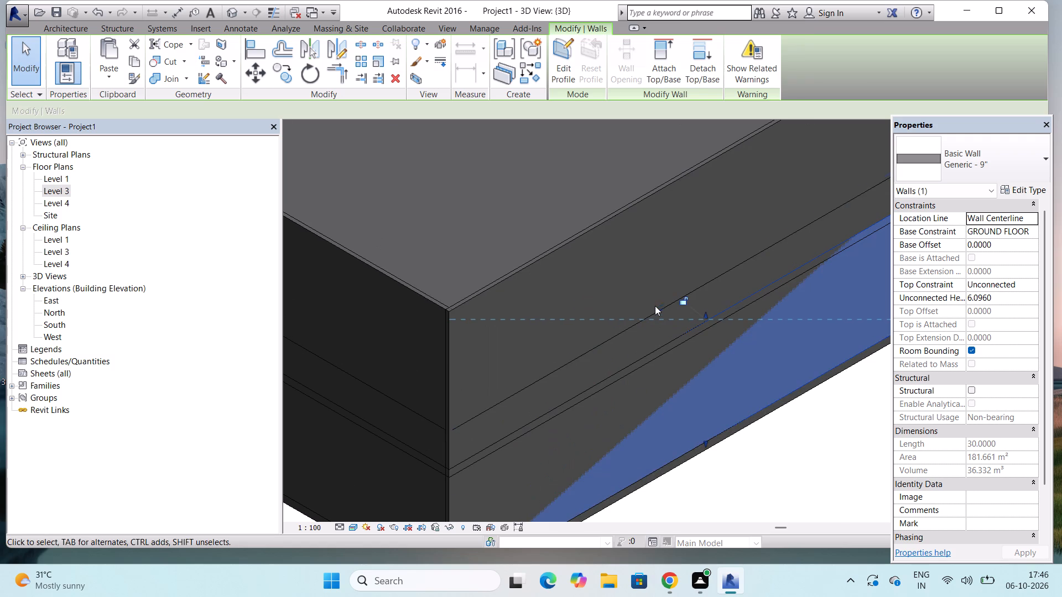
{"action": "left_click", "coordinate": [655, 306]}
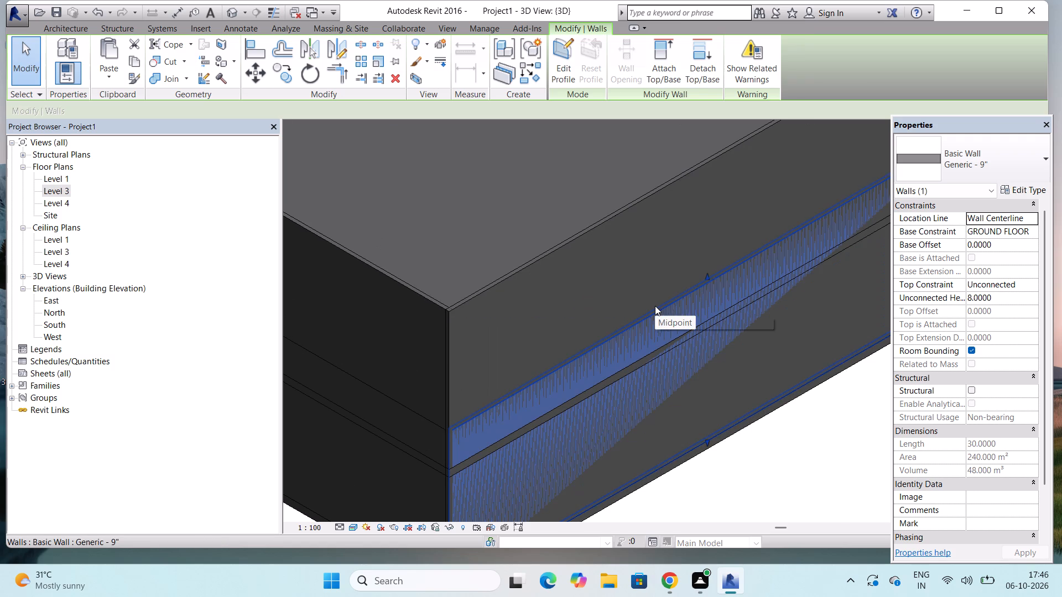
{"action": "left_click_drag", "start_coordinate": [707, 275], "coordinate": [716, 322]}
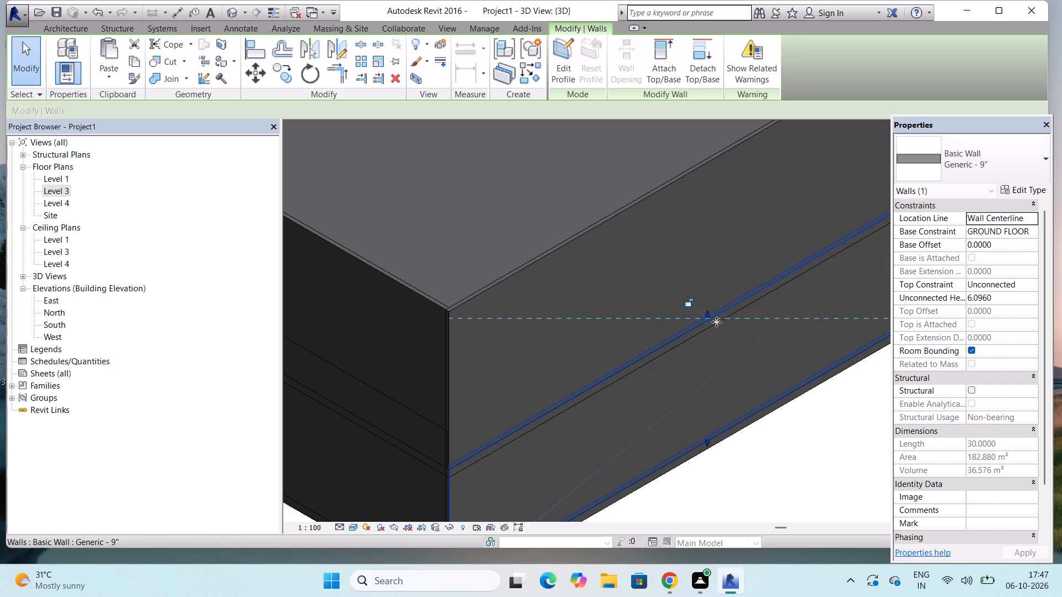
{"action": "scroll", "coordinate": [452, 200], "scroll_direction": "down", "scroll_amount": 1}
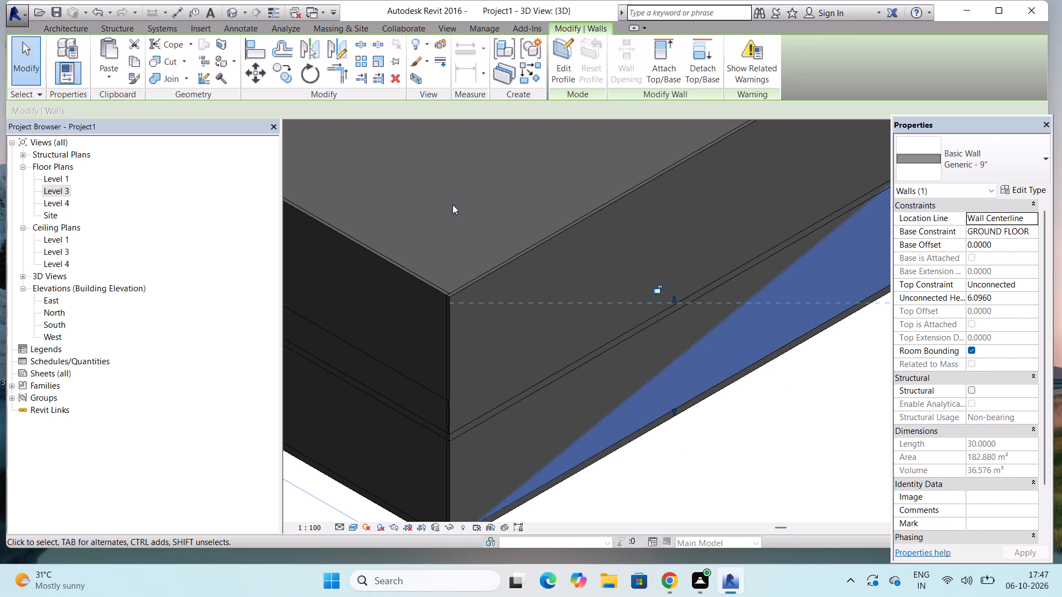
{"action": "key", "text": "Escape"}
{"action": "key", "text": "Escape"}
Lower the top of the adjacent 28 m GROUND FLOOR Generic - 9" wall to an unconnected height of 6.0960.
{"action": "scroll", "coordinate": [497, 195], "scroll_direction": "down", "scroll_amount": 2}
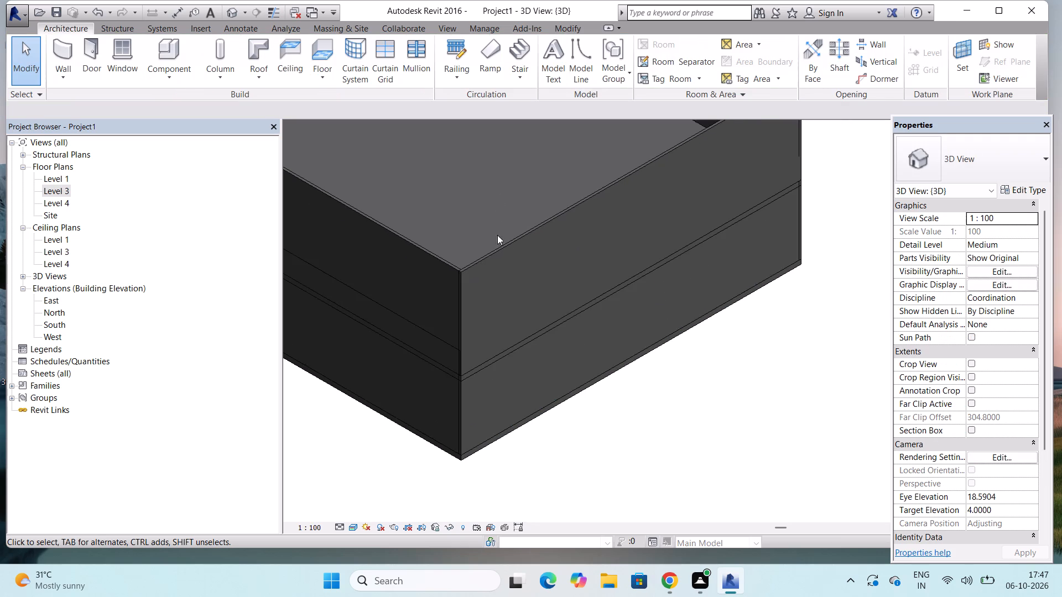
{"action": "scroll", "coordinate": [415, 322], "scroll_direction": "up", "scroll_amount": 8}
{"action": "scroll", "coordinate": [782, 217], "scroll_direction": "down", "scroll_amount": 3}
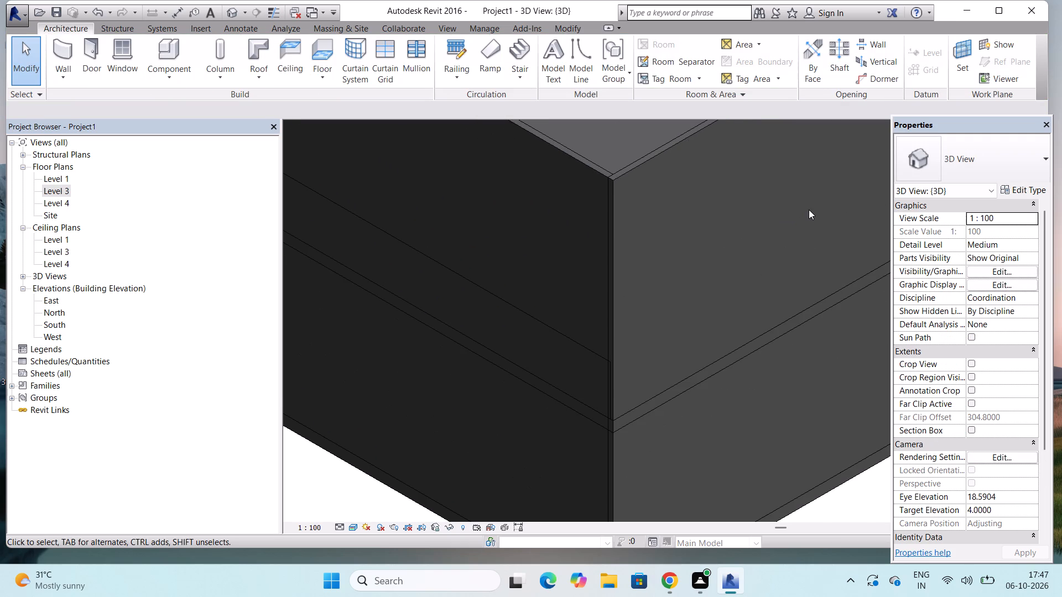
{"action": "left_click", "coordinate": [589, 317]}
{"action": "scroll", "coordinate": [589, 317], "scroll_direction": "down", "scroll_amount": 7}
{"action": "scroll", "coordinate": [475, 256], "scroll_direction": "up", "scroll_amount": 6}
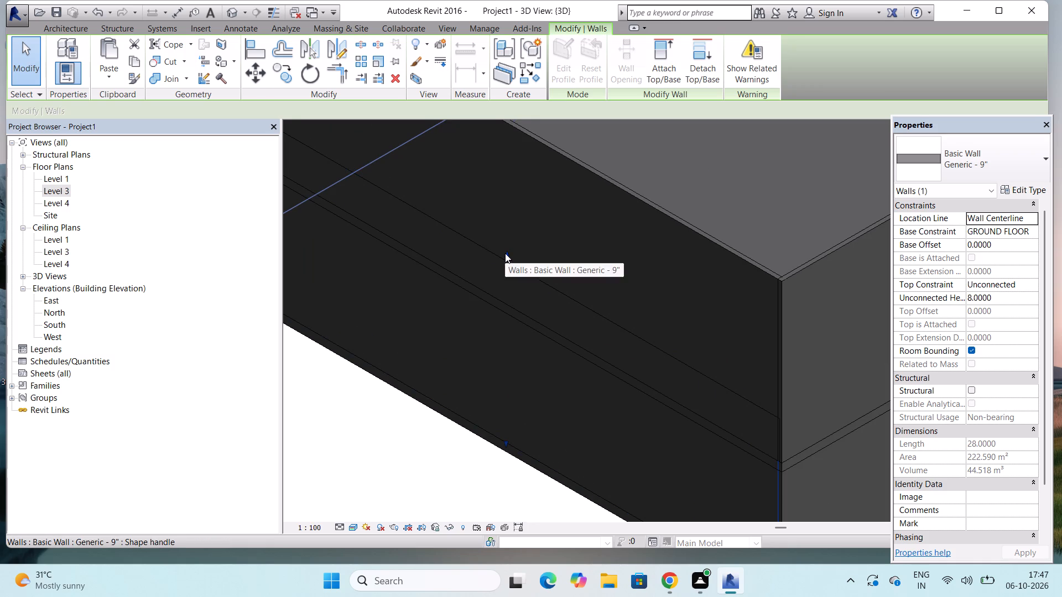
{"action": "left_click_drag", "start_coordinate": [505, 253], "coordinate": [504, 298]}
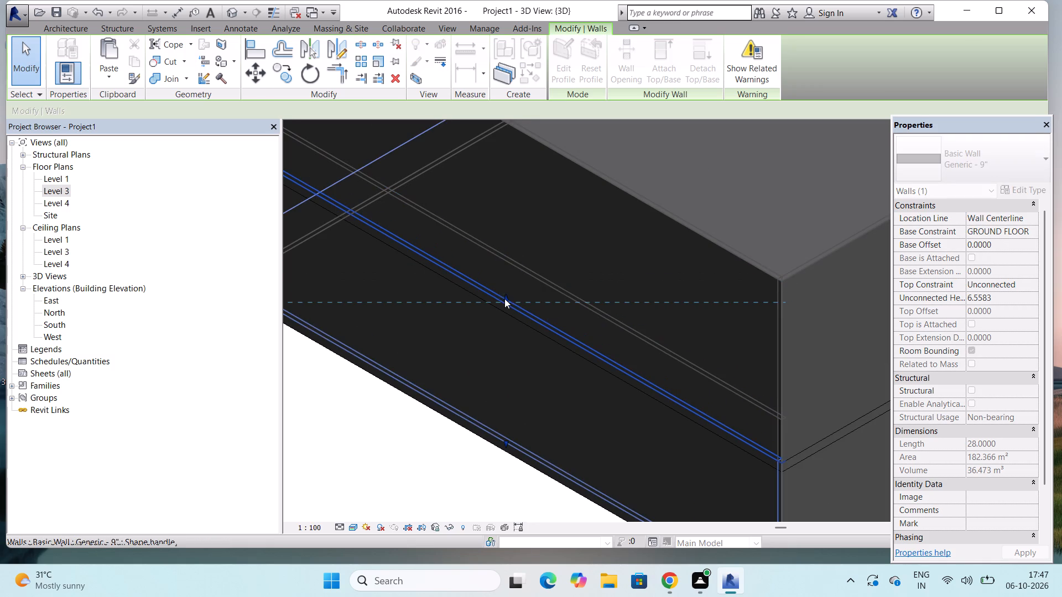
Lower the overlapping second 28 m Generic - 9" wall on that side to the SECOND FLOOR slab and deselect it.
{"action": "scroll", "coordinate": [503, 312], "scroll_direction": "down", "scroll_amount": 4}
{"action": "scroll", "coordinate": [543, 270], "scroll_direction": "up", "scroll_amount": 5}
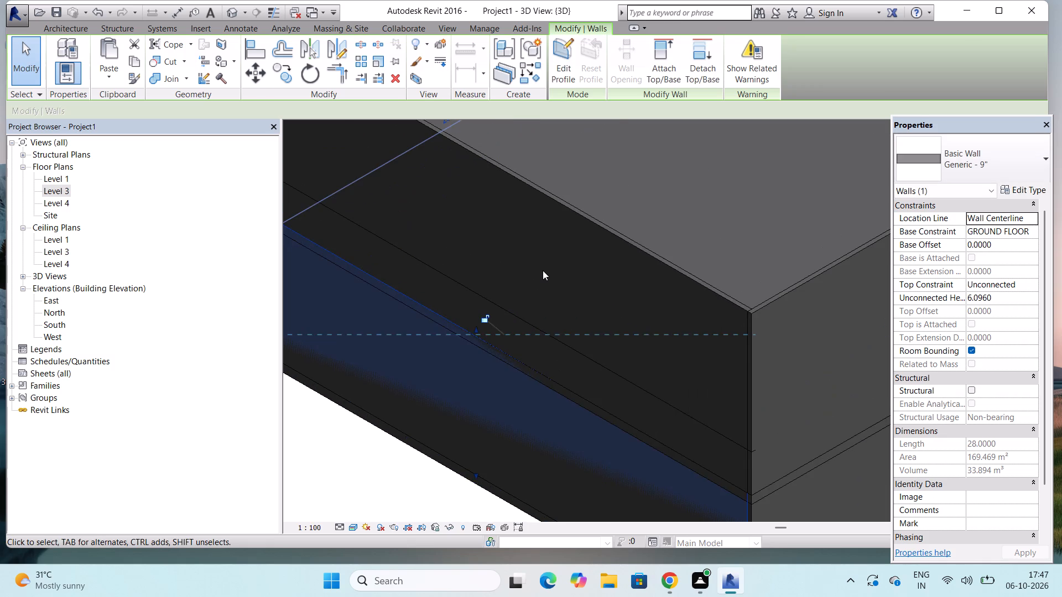
{"action": "left_click", "coordinate": [517, 318]}
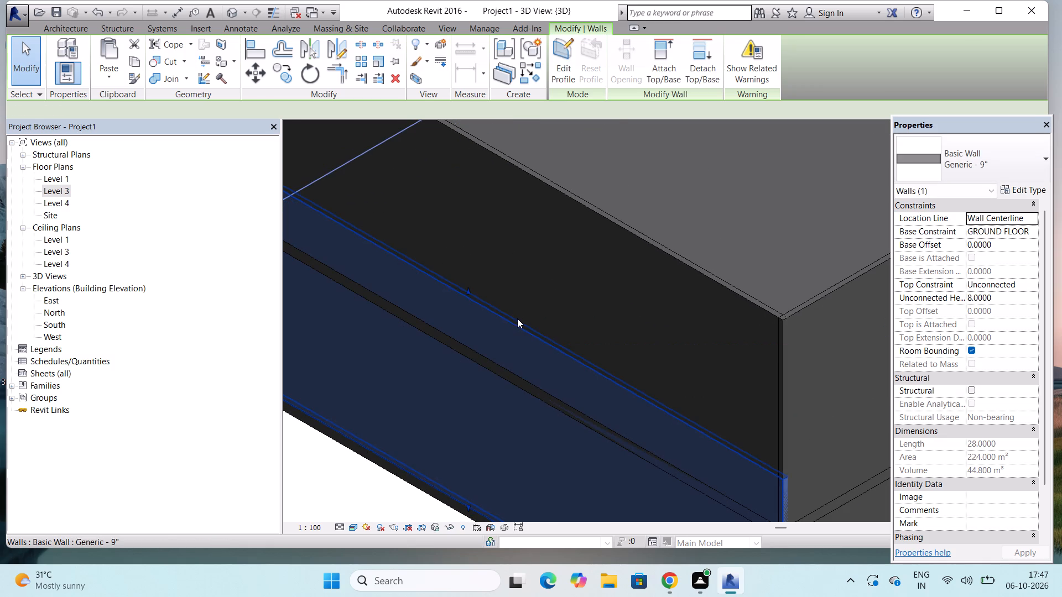
{"action": "scroll", "coordinate": [470, 296], "scroll_direction": "up", "scroll_amount": 3}
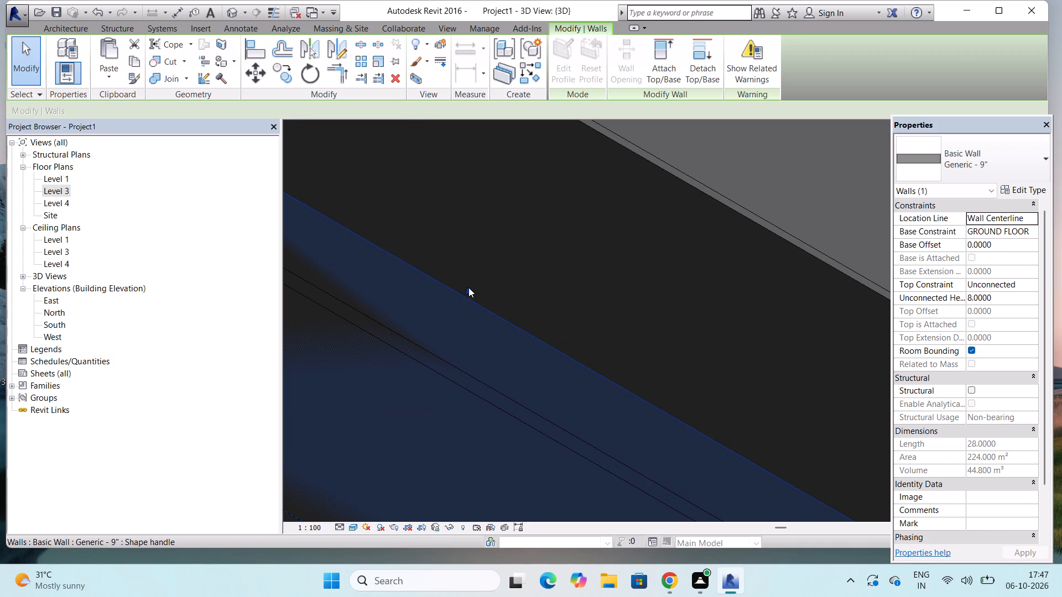
{"action": "left_click_drag", "start_coordinate": [468, 287], "coordinate": [464, 334]}
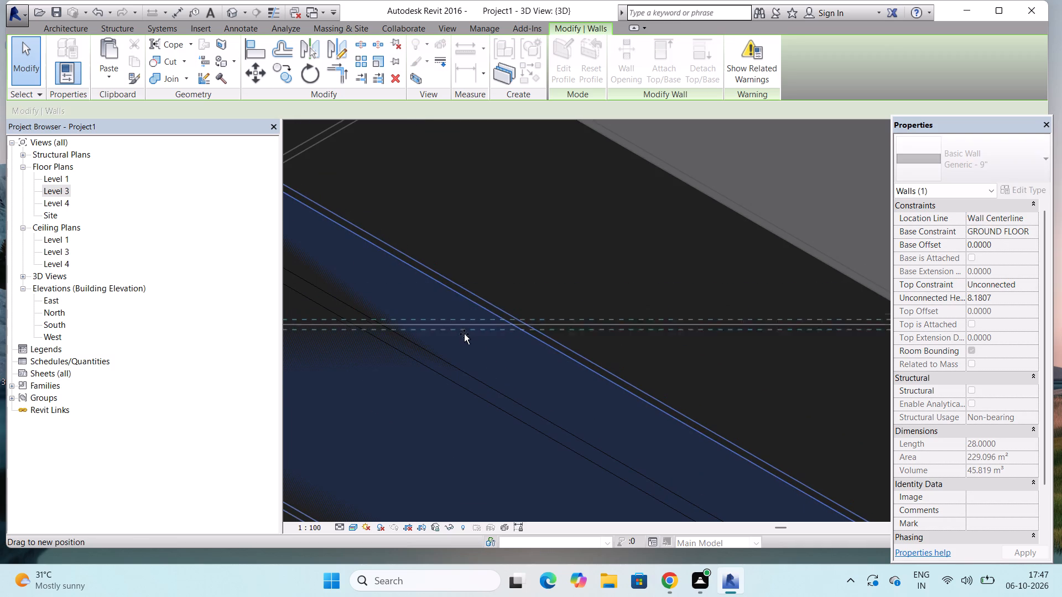
{"action": "left_click_drag", "start_coordinate": [464, 334], "coordinate": [448, 365]}
{"action": "scroll", "coordinate": [519, 294], "scroll_direction": "down", "scroll_amount": 5}
{"action": "key", "text": "Escape"}
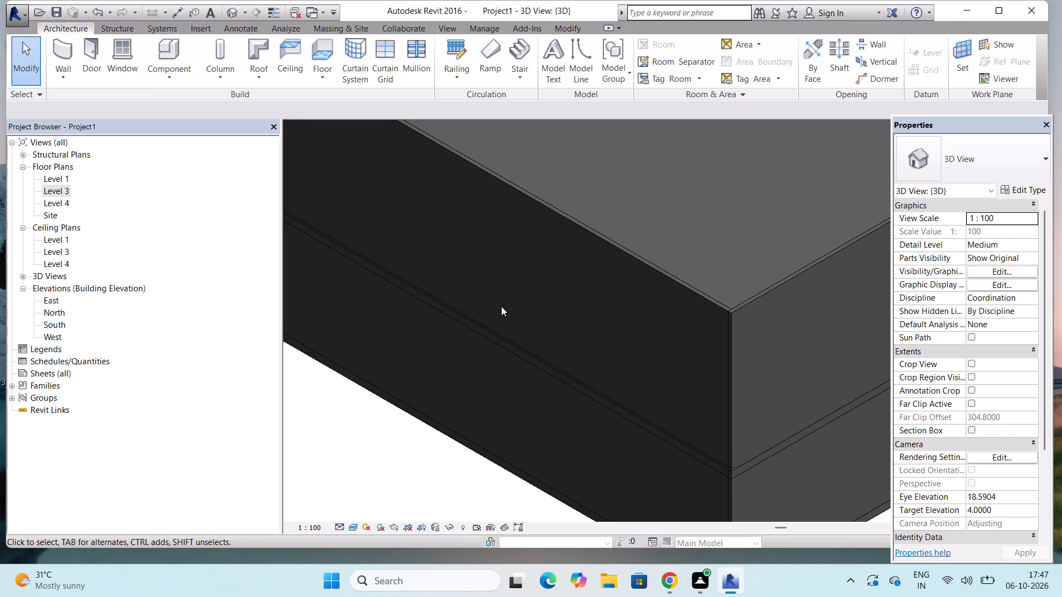
Copy the SECOND FLOOR Generic Floor - 400mm slab and paste it aligned to the SECOND FLOOR level, dismissing the notification card.
{"action": "scroll", "coordinate": [503, 299], "scroll_direction": "down", "scroll_amount": 2}
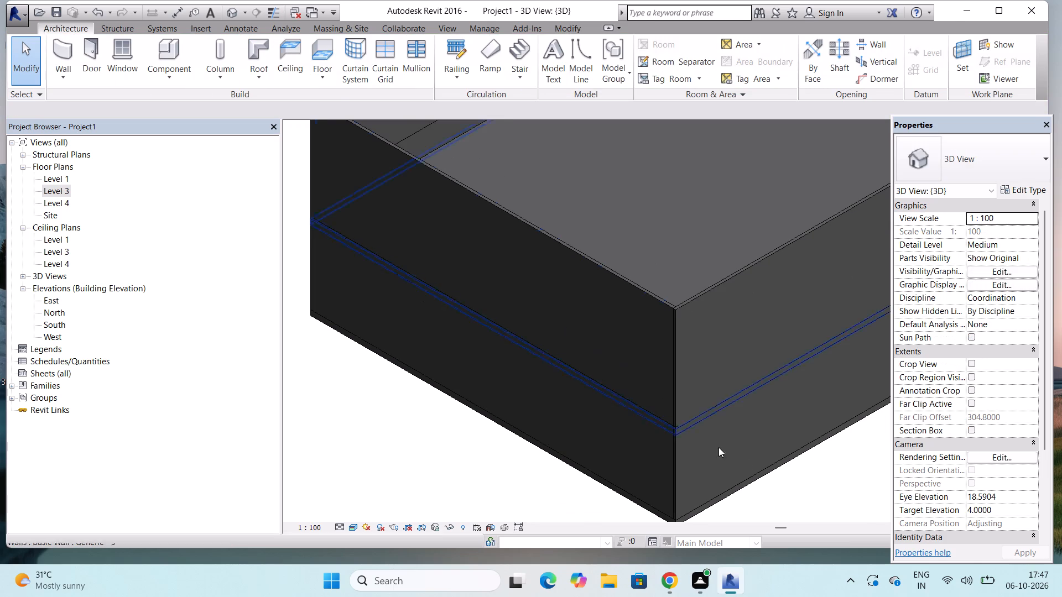
{"action": "scroll", "coordinate": [736, 417], "scroll_direction": "up", "scroll_amount": 2}
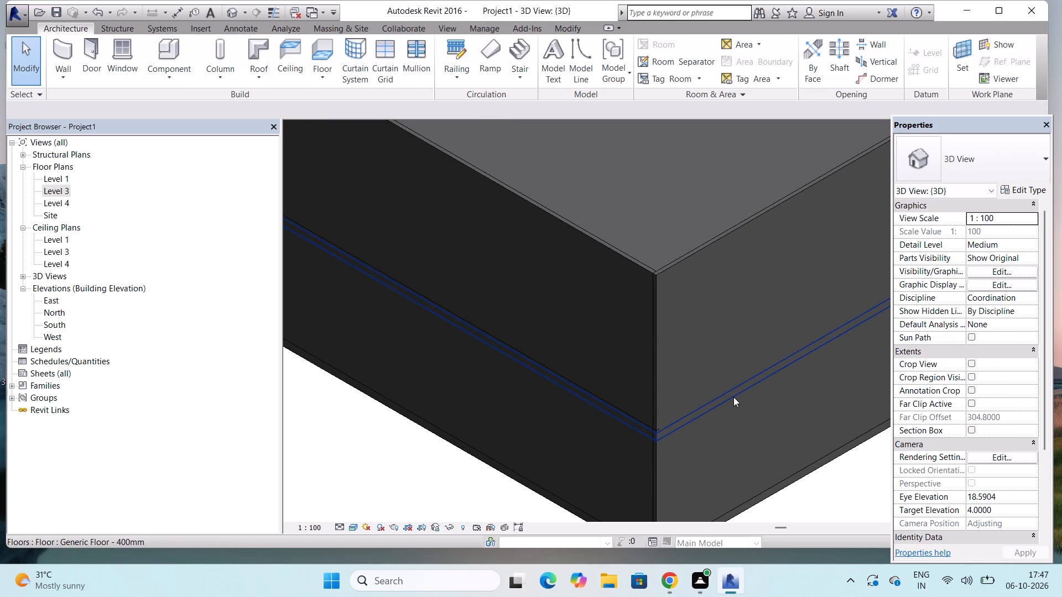
{"action": "left_click", "coordinate": [733, 397]}
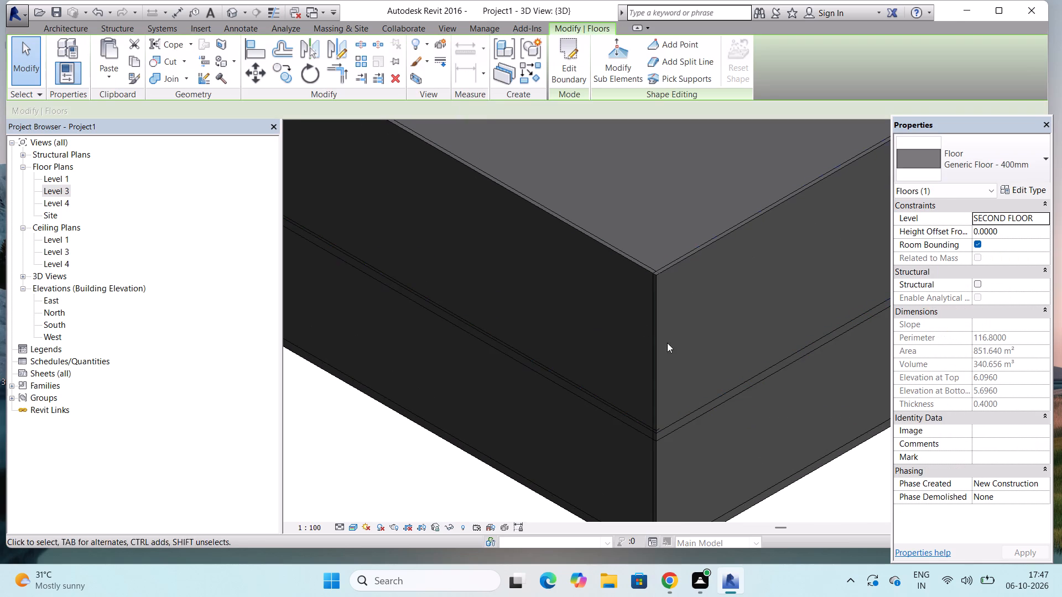
{"action": "left_click", "coordinate": [139, 64]}
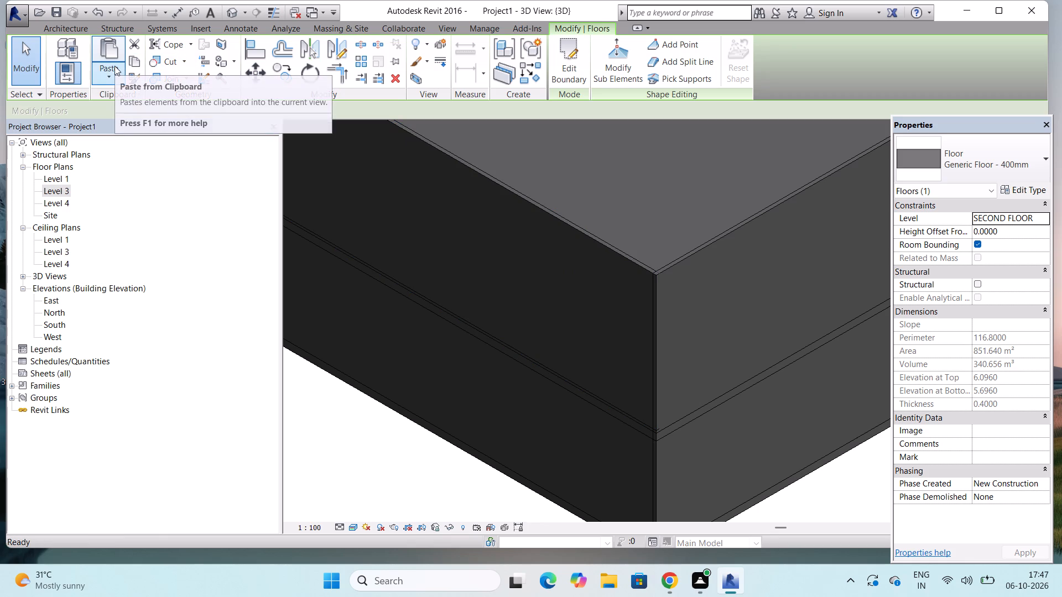
{"action": "left_click", "coordinate": [114, 66]}
{"action": "left_click", "coordinate": [158, 137]}
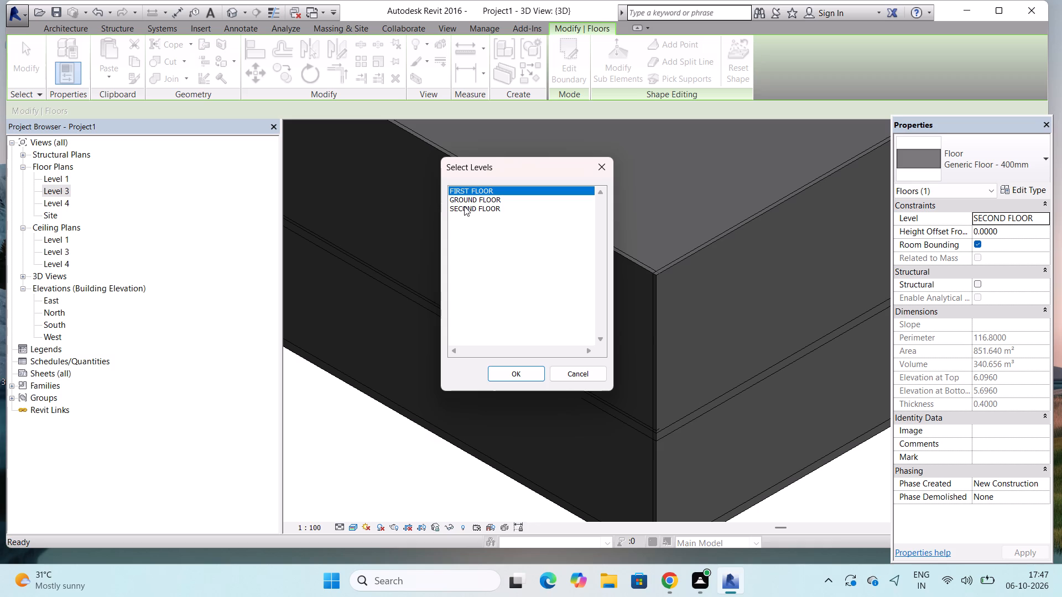
{"action": "left_click", "coordinate": [464, 206]}
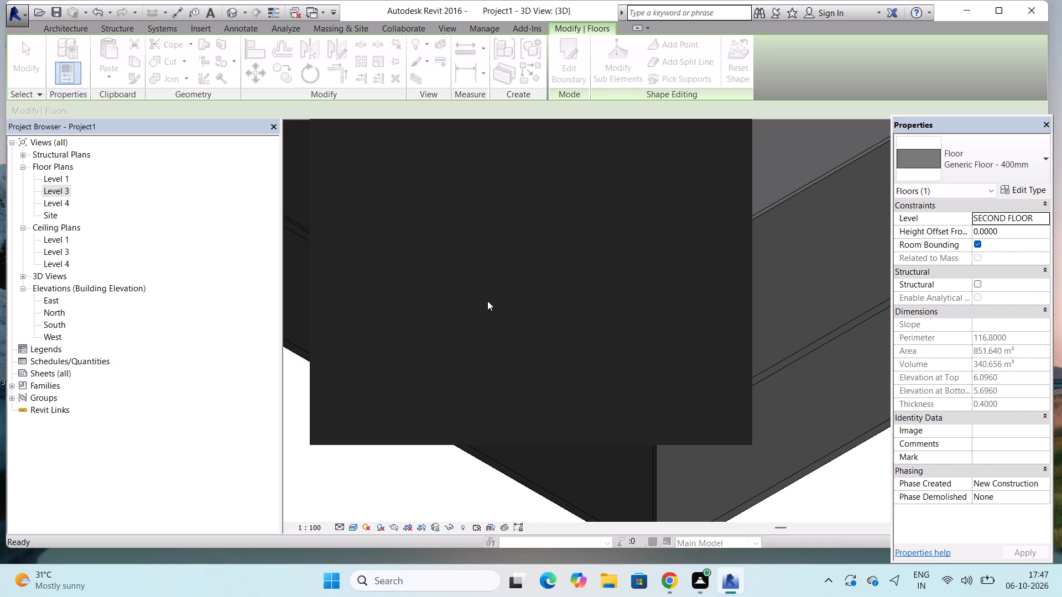
{"action": "left_click", "coordinate": [724, 135]}
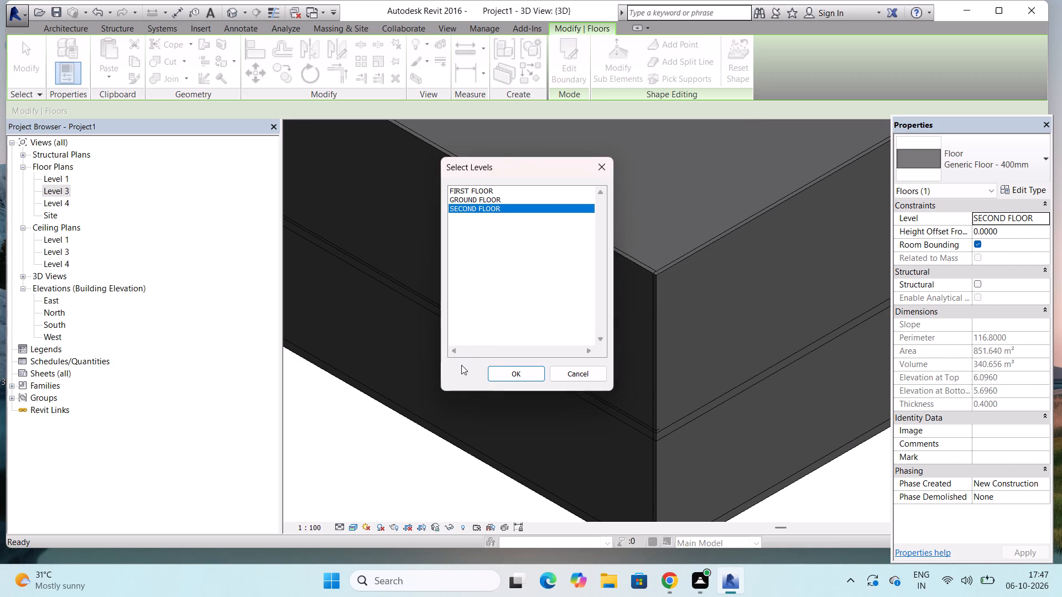
{"action": "left_click", "coordinate": [501, 369]}
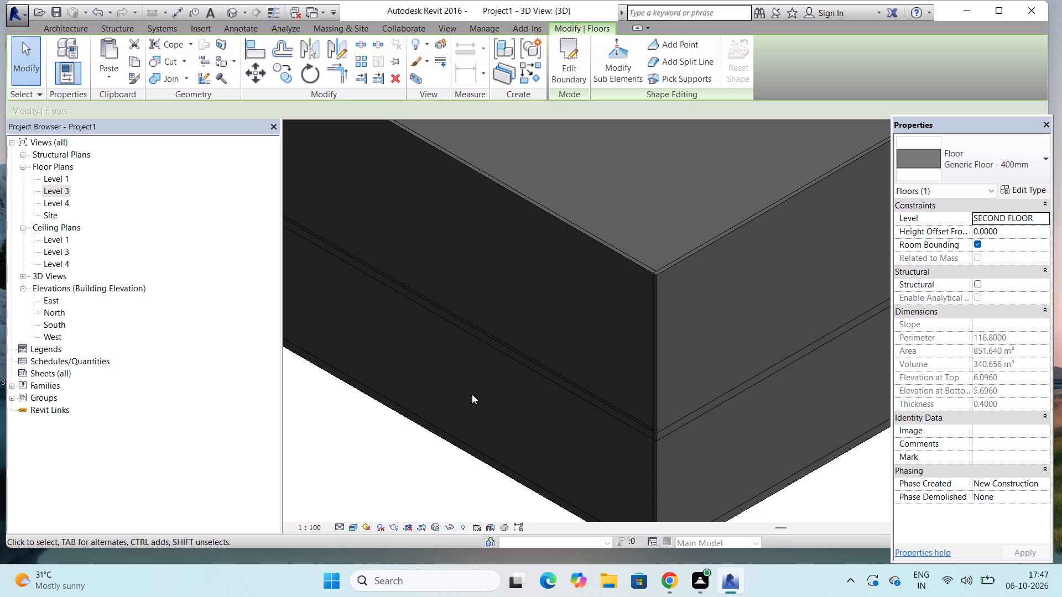
{"action": "scroll", "coordinate": [472, 404], "scroll_direction": "down", "scroll_amount": 10}
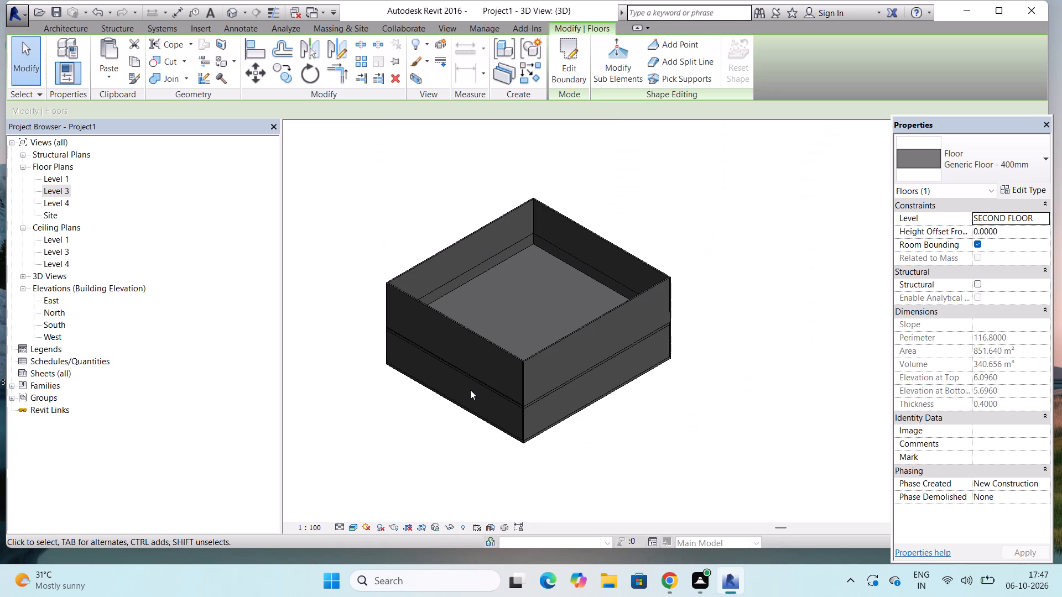
{"action": "scroll", "coordinate": [470, 390], "scroll_direction": "up", "scroll_amount": 5}
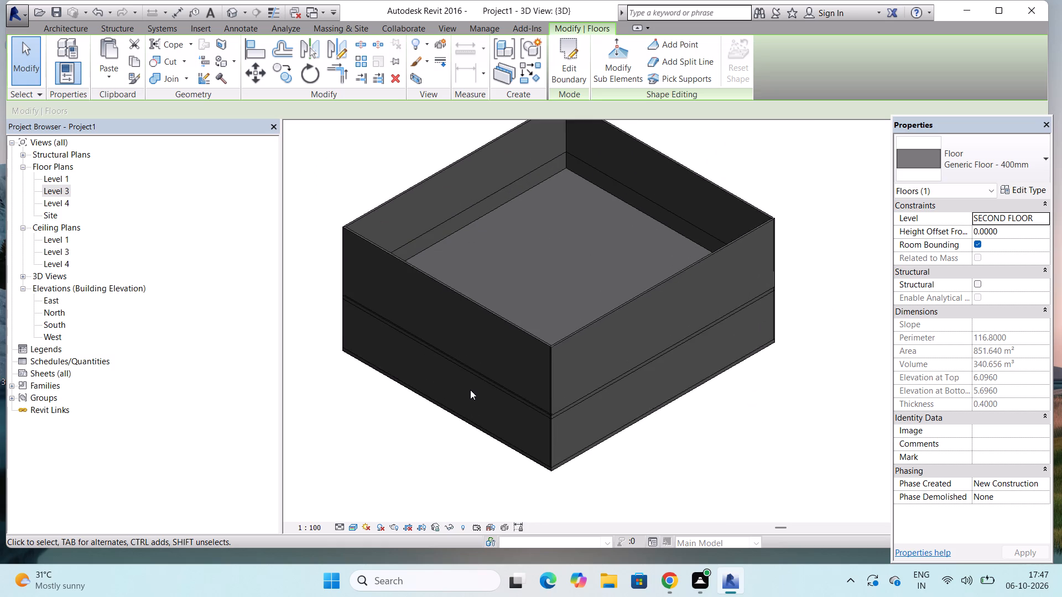
{"action": "scroll", "coordinate": [470, 390], "scroll_direction": "down", "scroll_amount": 3}
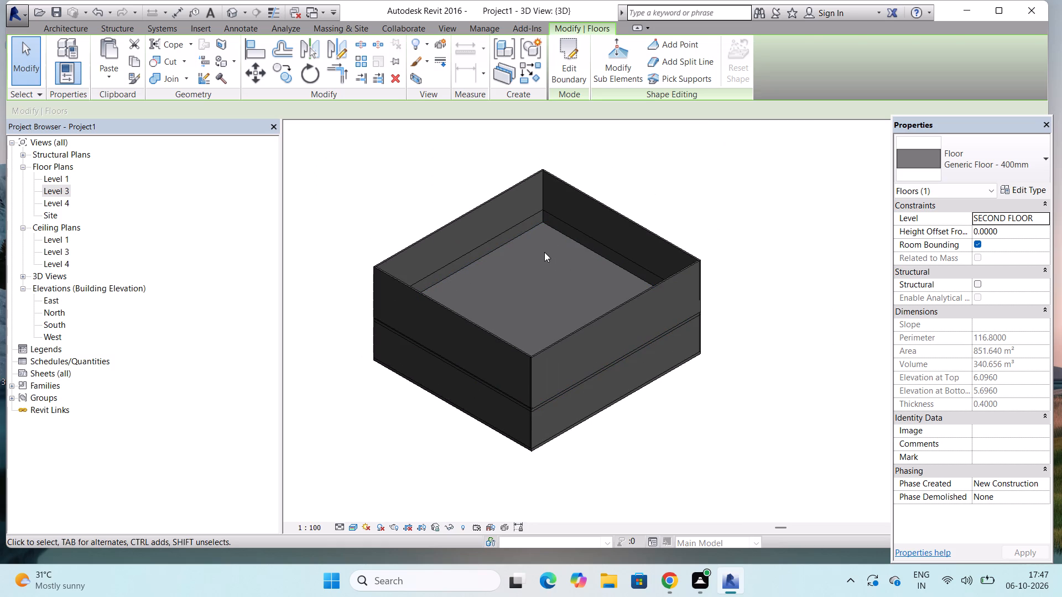
{"action": "left_click", "coordinate": [544, 245]}
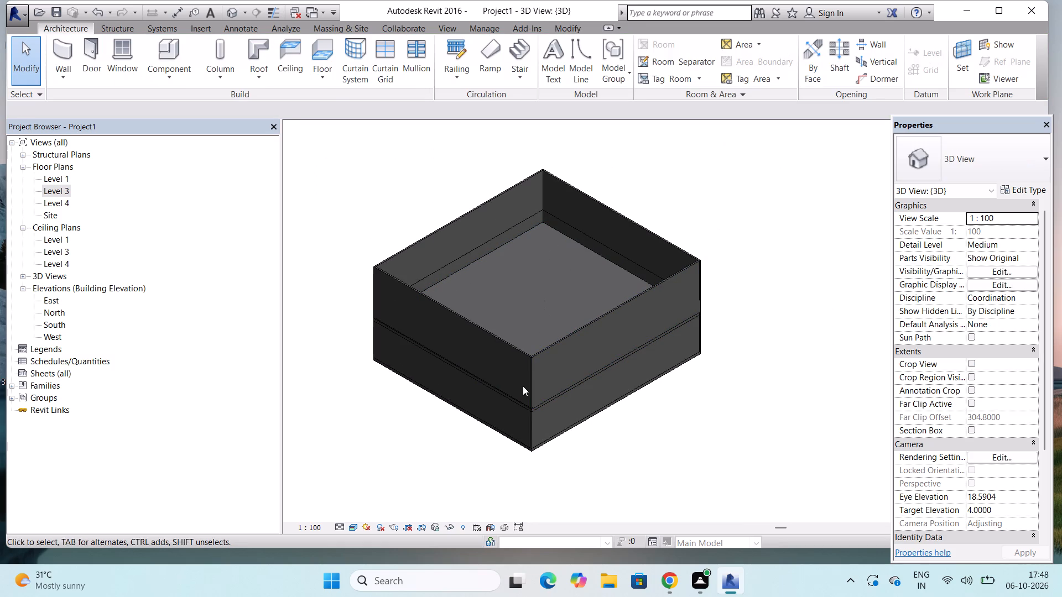
{"action": "scroll", "coordinate": [525, 407], "scroll_direction": "up", "scroll_amount": 6}
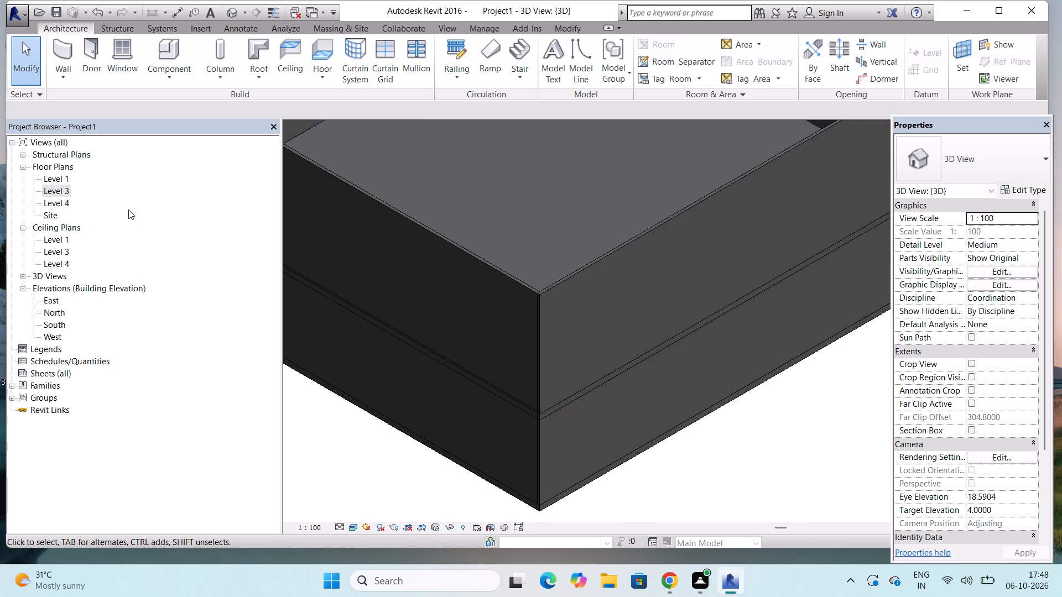
Open the Level 4 floor plan, looking in on the Level 1 plan on the way.
{"action": "double_click", "coordinate": [59, 202]}
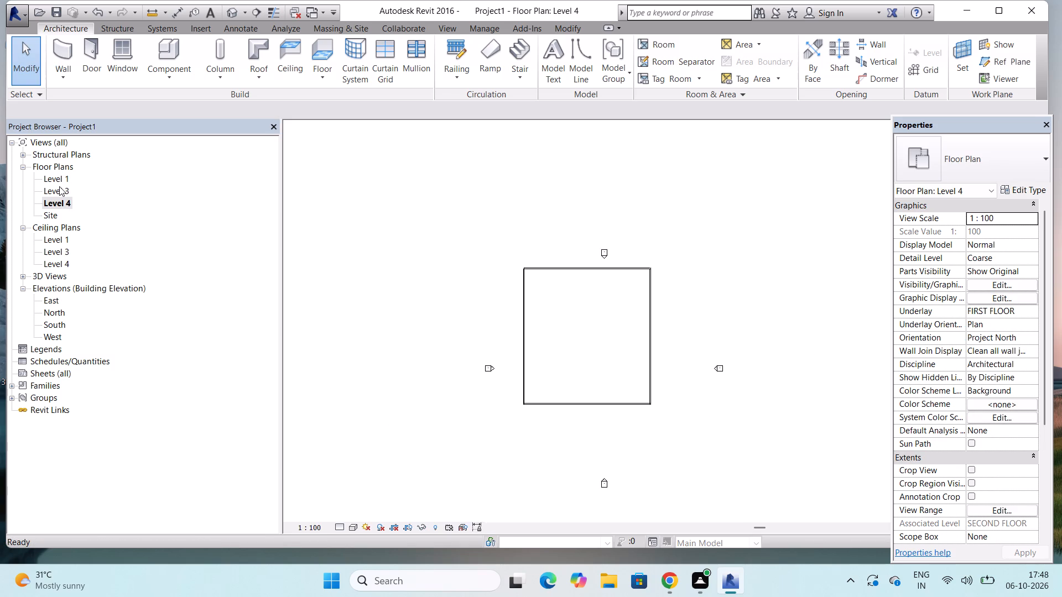
{"action": "double_click", "coordinate": [62, 179]}
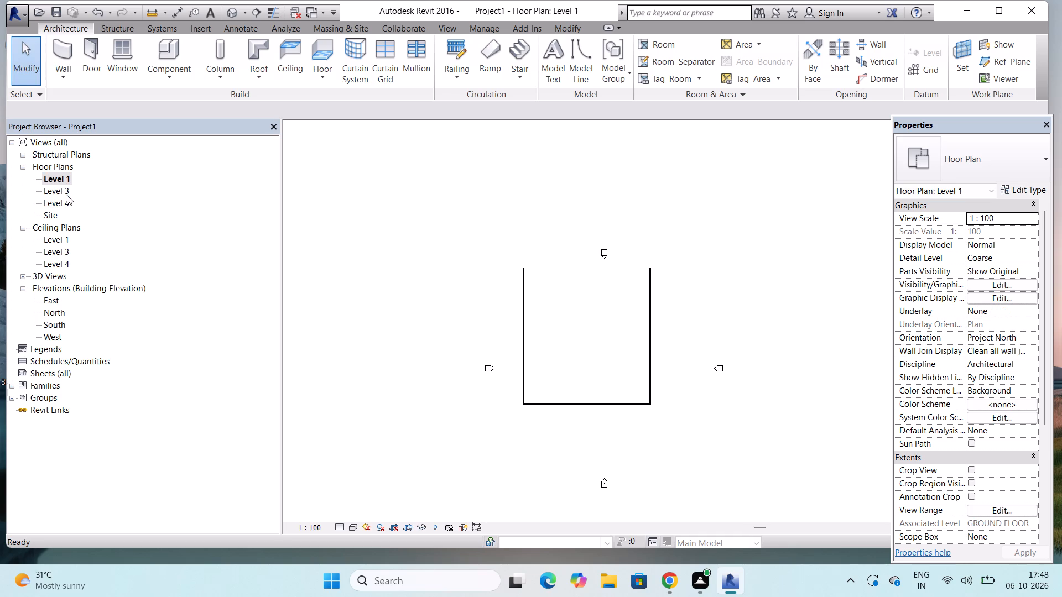
{"action": "left_click", "coordinate": [67, 201]}
{"action": "double_click", "coordinate": [67, 201]}
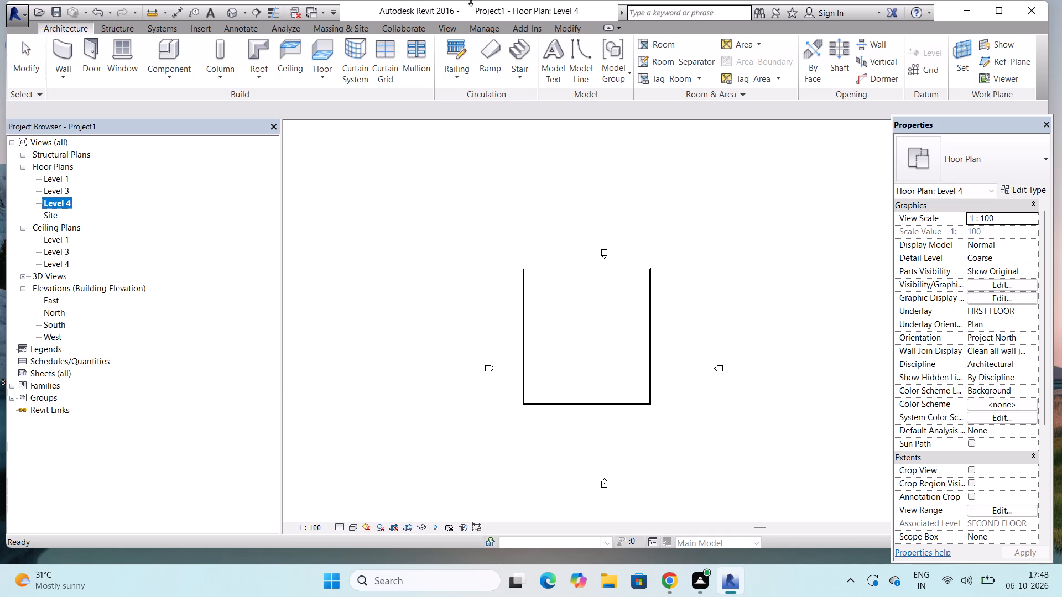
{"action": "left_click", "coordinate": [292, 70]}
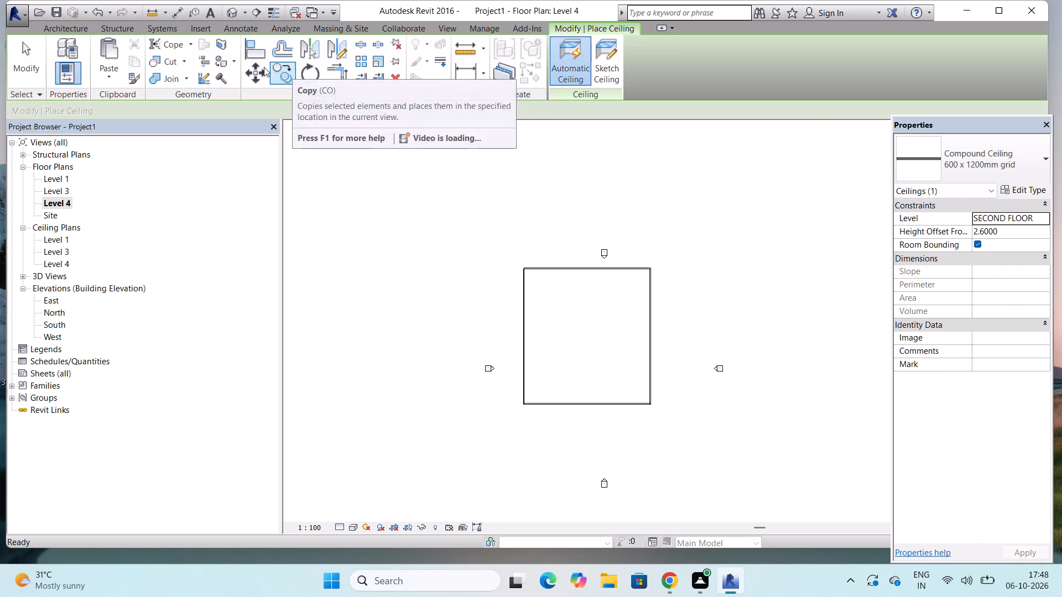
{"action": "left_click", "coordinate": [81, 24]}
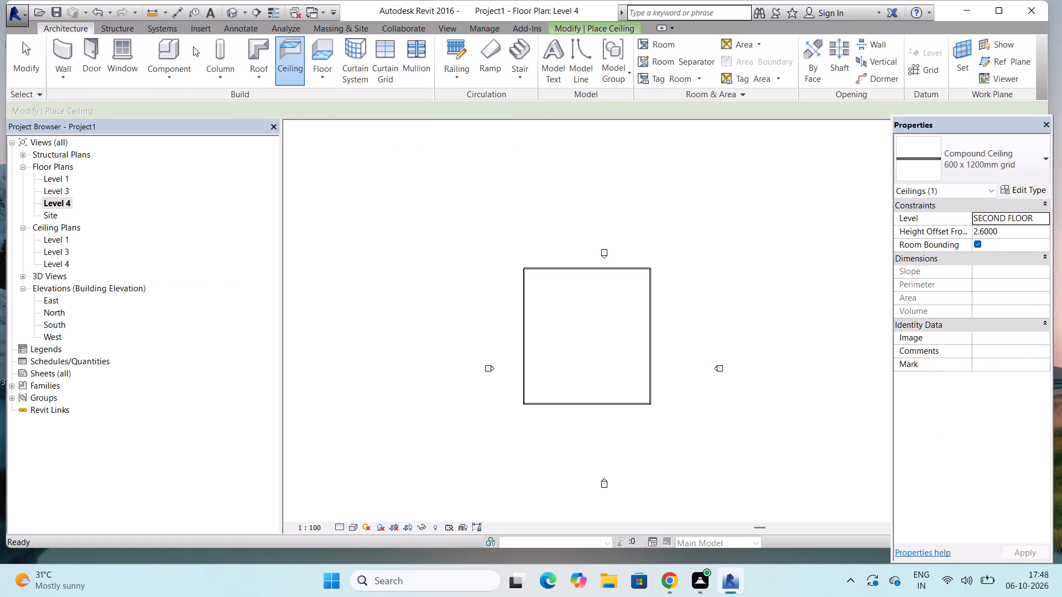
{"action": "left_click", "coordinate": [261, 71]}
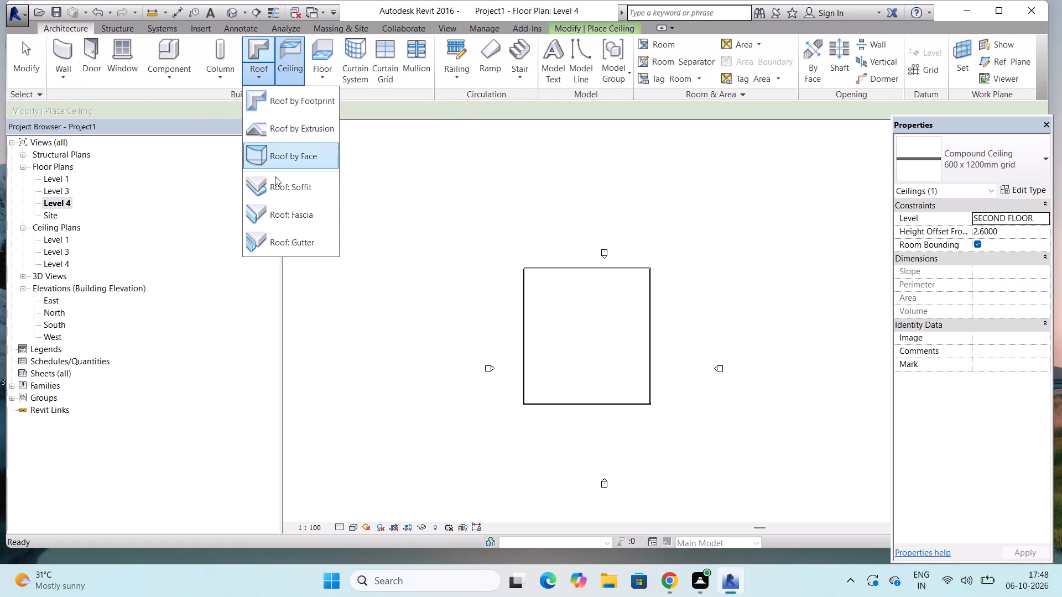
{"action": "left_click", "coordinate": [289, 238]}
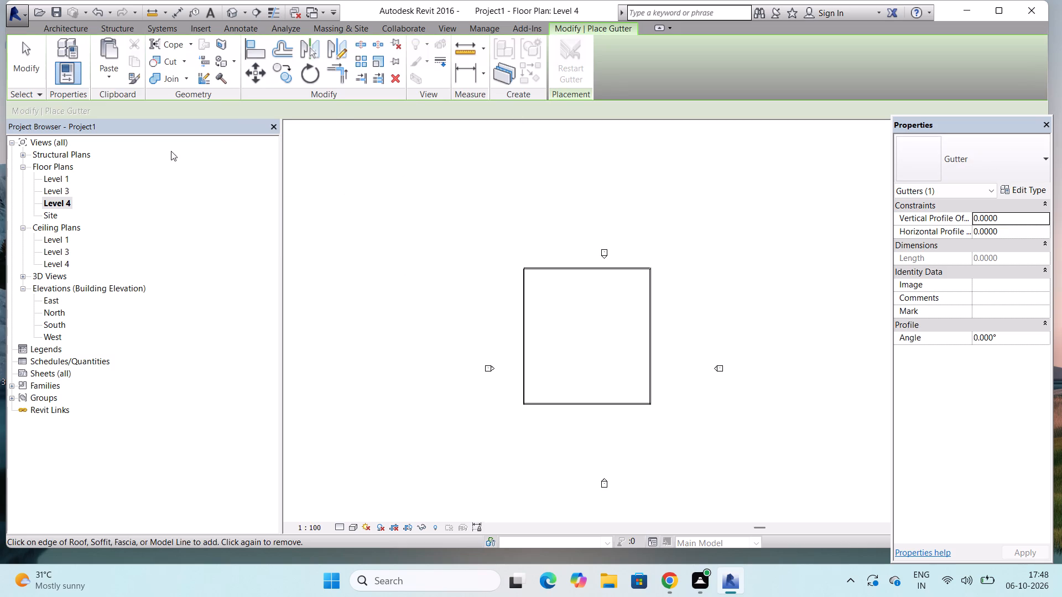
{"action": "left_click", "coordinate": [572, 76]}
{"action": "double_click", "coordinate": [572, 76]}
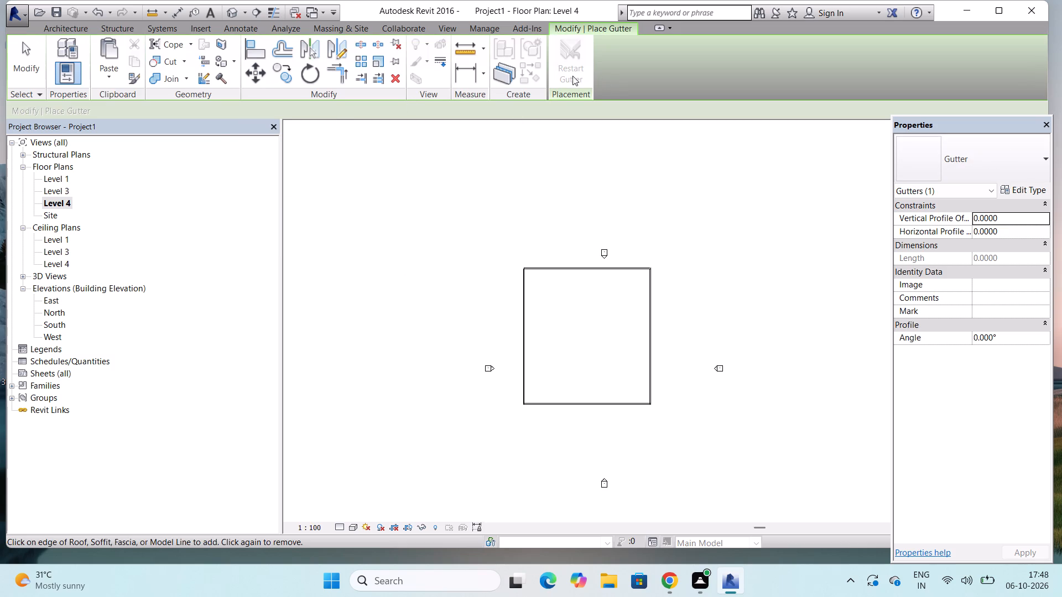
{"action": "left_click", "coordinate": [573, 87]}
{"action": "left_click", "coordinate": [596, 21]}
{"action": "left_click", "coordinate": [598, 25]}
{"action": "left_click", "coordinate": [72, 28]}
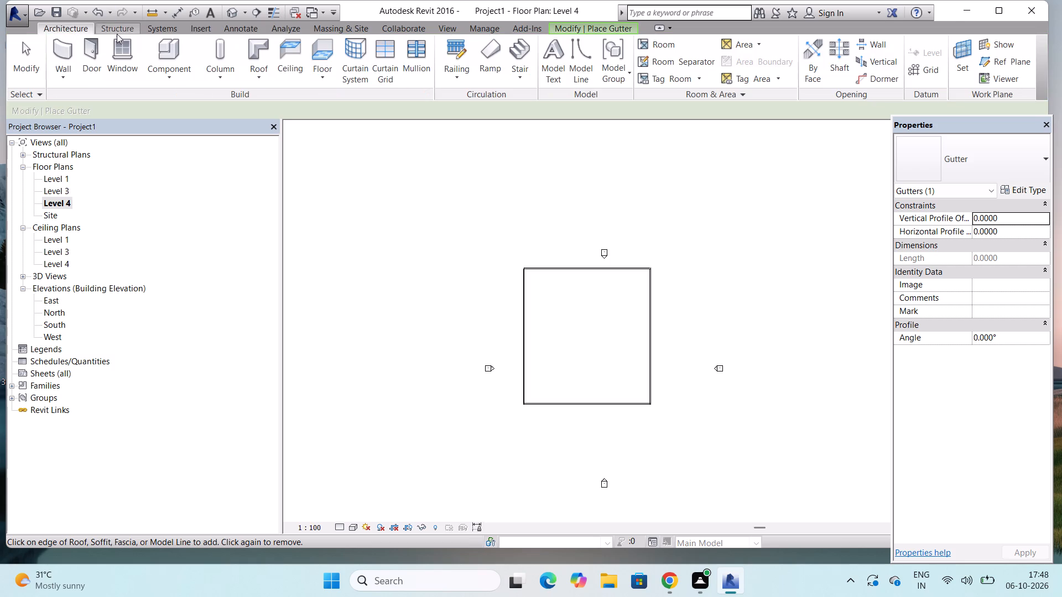
Create a Generic - 300mm roof soffit at SECOND FLOOR with a rectangular boundary about 30.1 m long between the outer wall corners.
{"action": "left_click", "coordinate": [263, 70]}
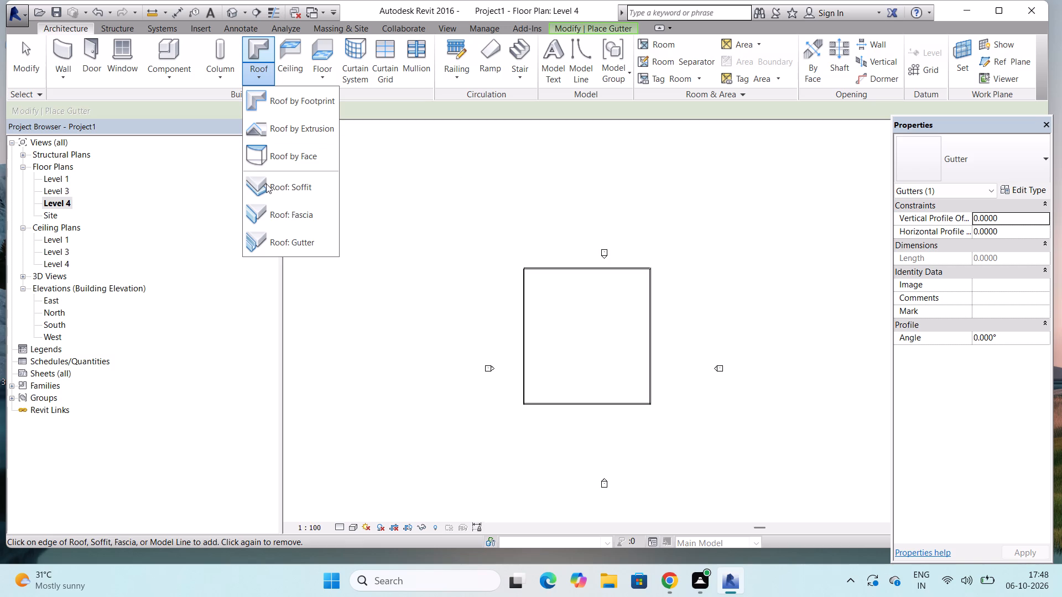
{"action": "left_click", "coordinate": [266, 184]}
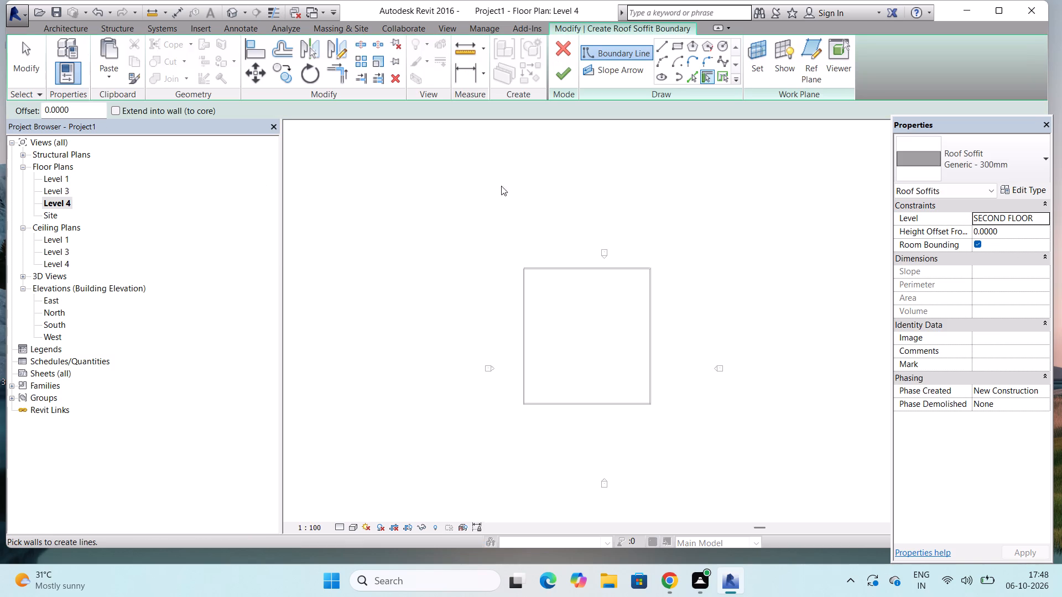
{"action": "left_click", "coordinate": [675, 43]}
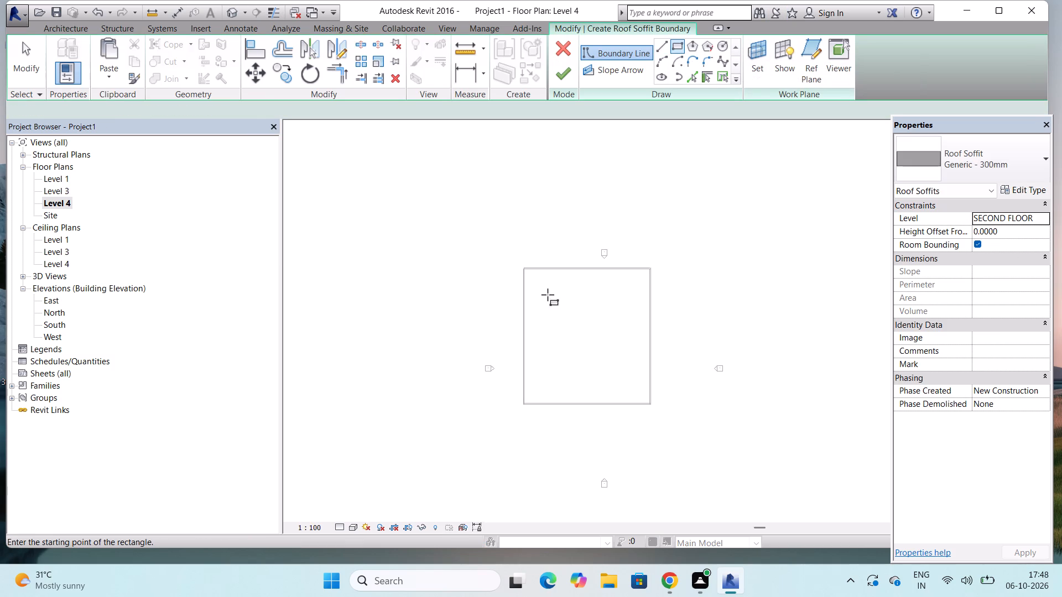
{"action": "scroll", "coordinate": [539, 286], "scroll_direction": "up", "scroll_amount": 4}
{"action": "scroll", "coordinate": [506, 254], "scroll_direction": "up", "scroll_amount": 10}
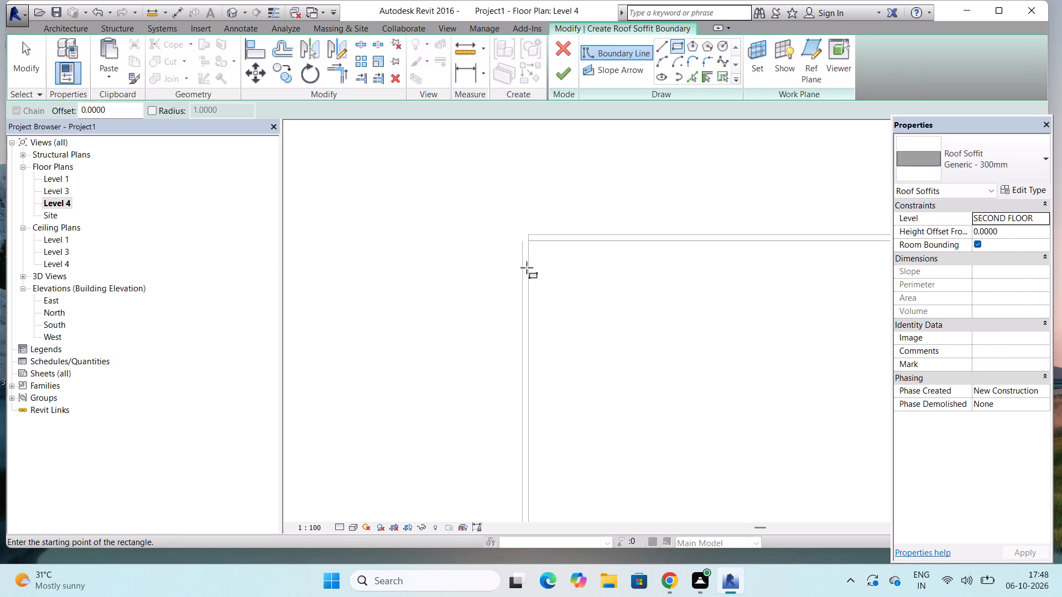
{"action": "left_click", "coordinate": [523, 233]}
{"action": "scroll", "coordinate": [523, 233], "scroll_direction": "down", "scroll_amount": 13}
{"action": "scroll", "coordinate": [655, 390], "scroll_direction": "up", "scroll_amount": 5}
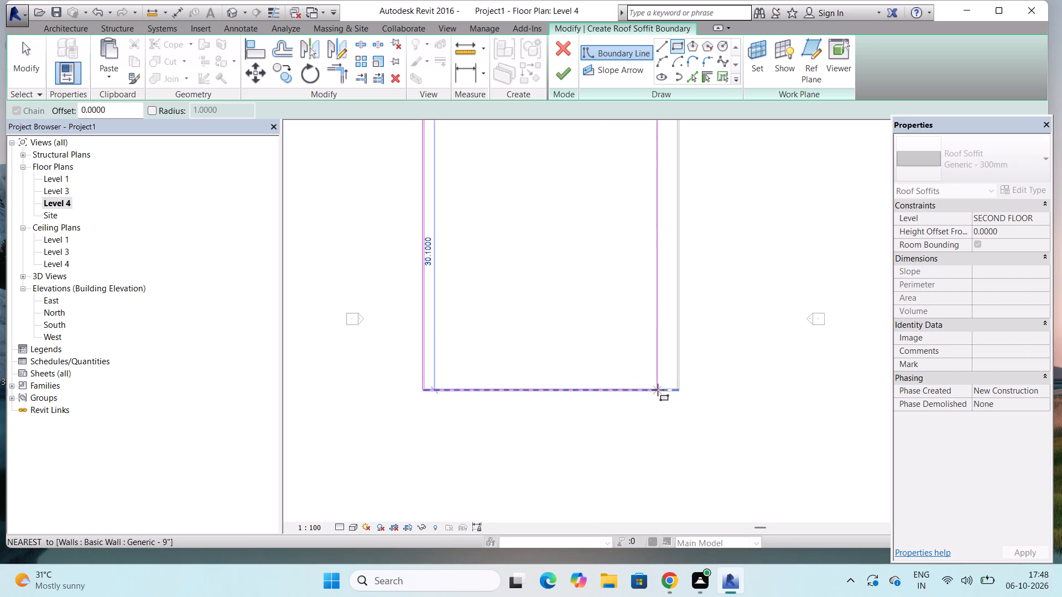
{"action": "scroll", "coordinate": [658, 390], "scroll_direction": "up", "scroll_amount": 3}
{"action": "left_click", "coordinate": [697, 396]}
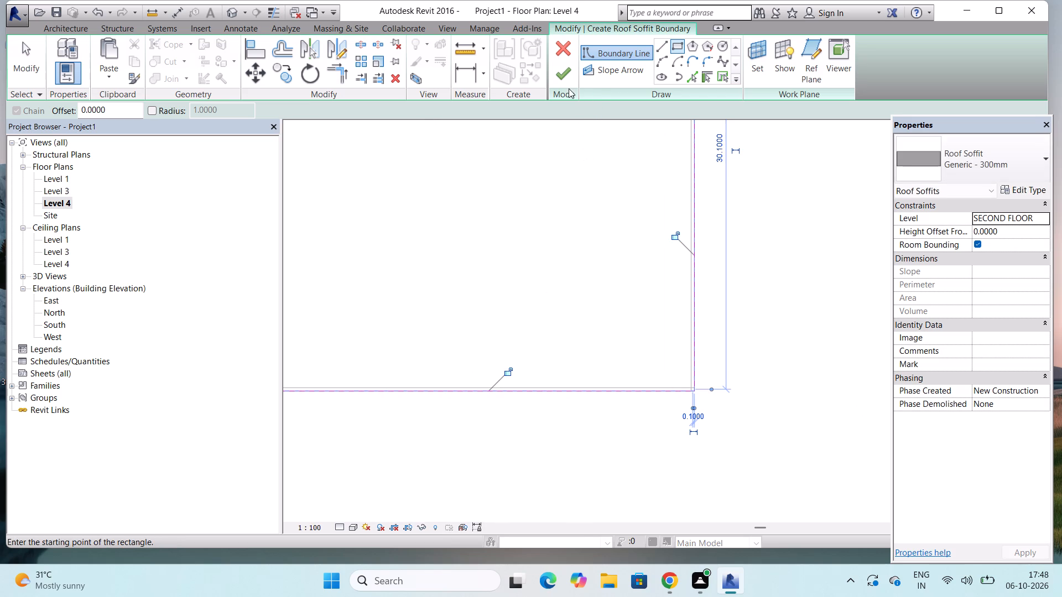
{"action": "left_click", "coordinate": [565, 78]}
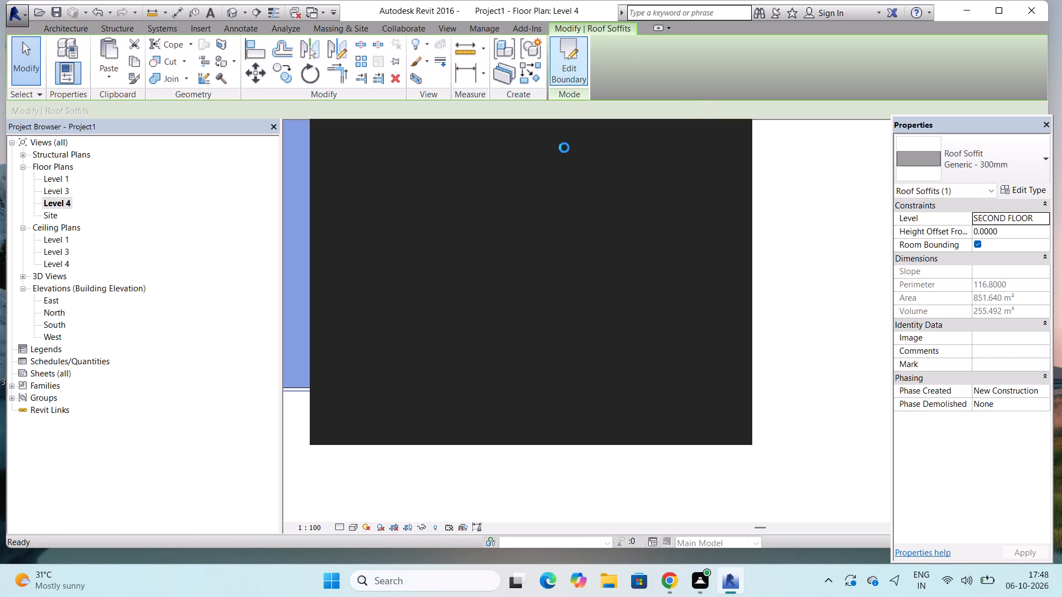
{"action": "left_click", "coordinate": [728, 136]}
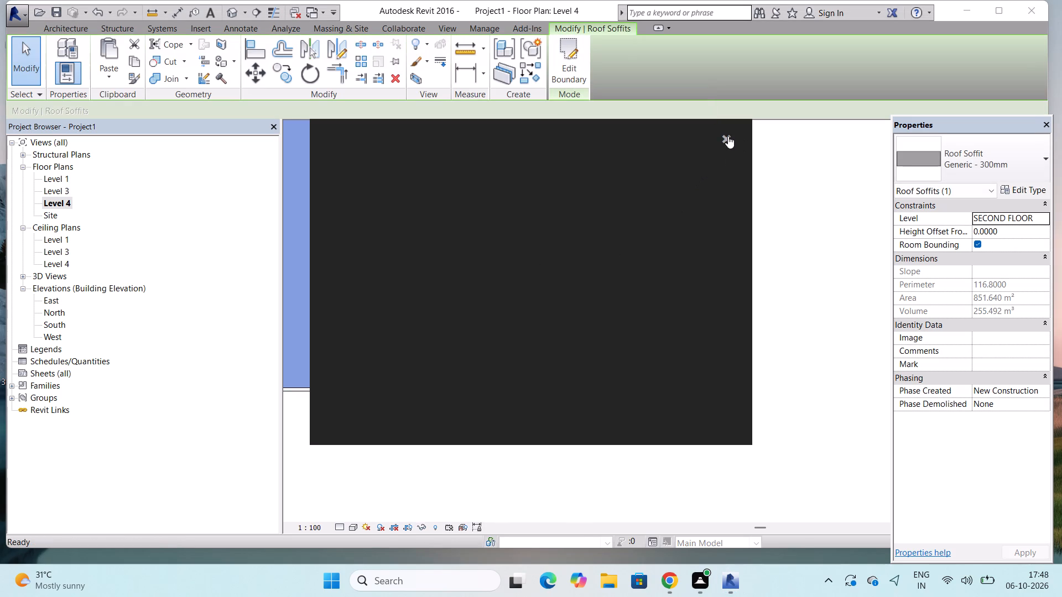
{"action": "scroll", "coordinate": [753, 250], "scroll_direction": "down", "scroll_amount": 3}
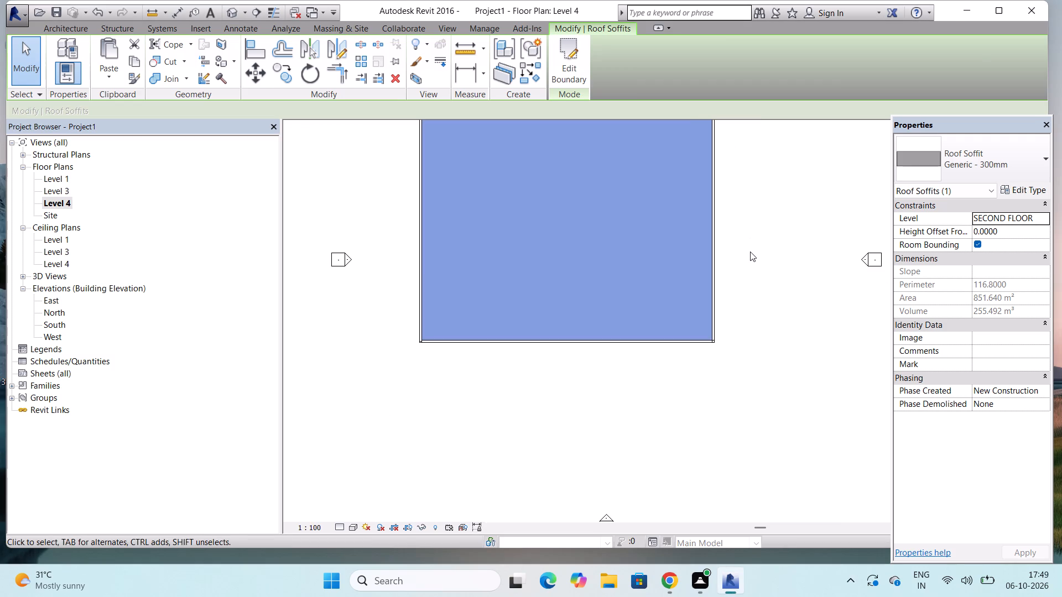
{"action": "key", "text": "Escape"}
Return to the default 3D view to examine the building with its new soffit.
{"action": "scroll", "coordinate": [750, 252], "scroll_direction": "down", "scroll_amount": 5}
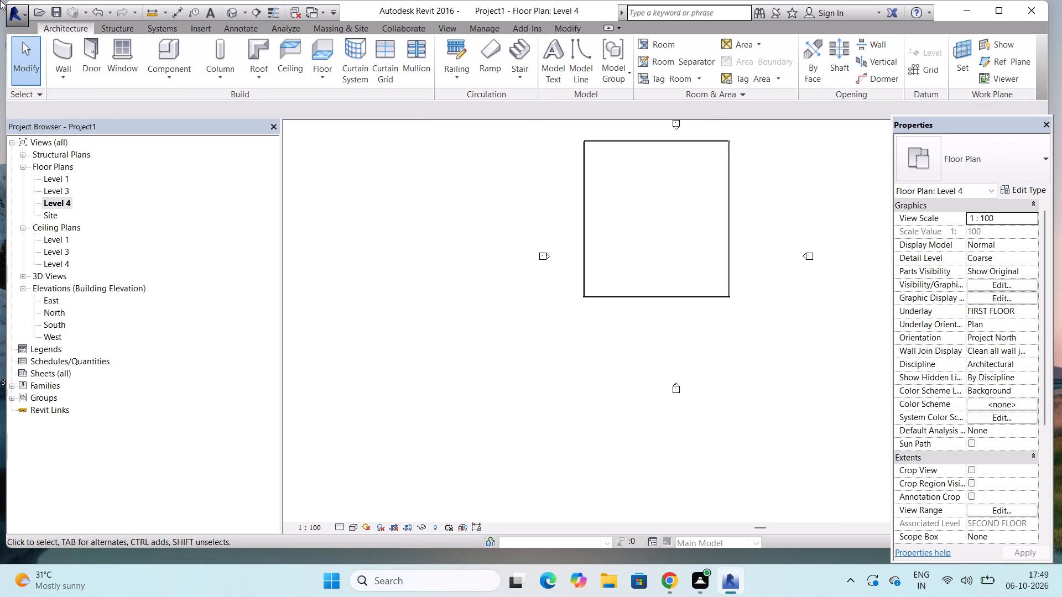
{"action": "left_click", "coordinate": [233, 14]}
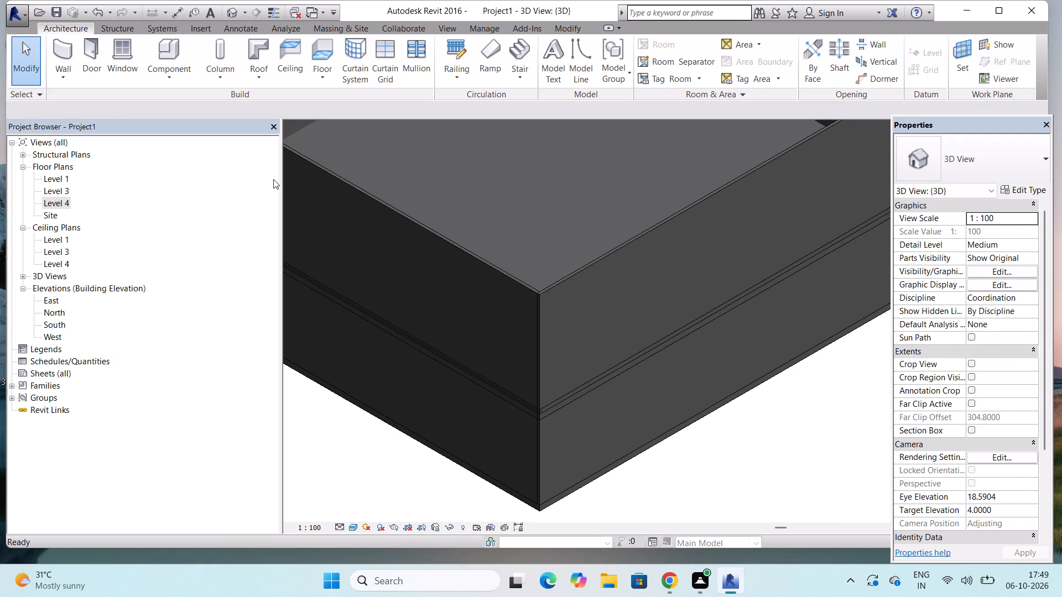
Undo the roof soffit's completion and its rectangular boundary, returning to an empty soffit sketch.
{"action": "scroll", "coordinate": [642, 287], "scroll_direction": "down", "scroll_amount": 5}
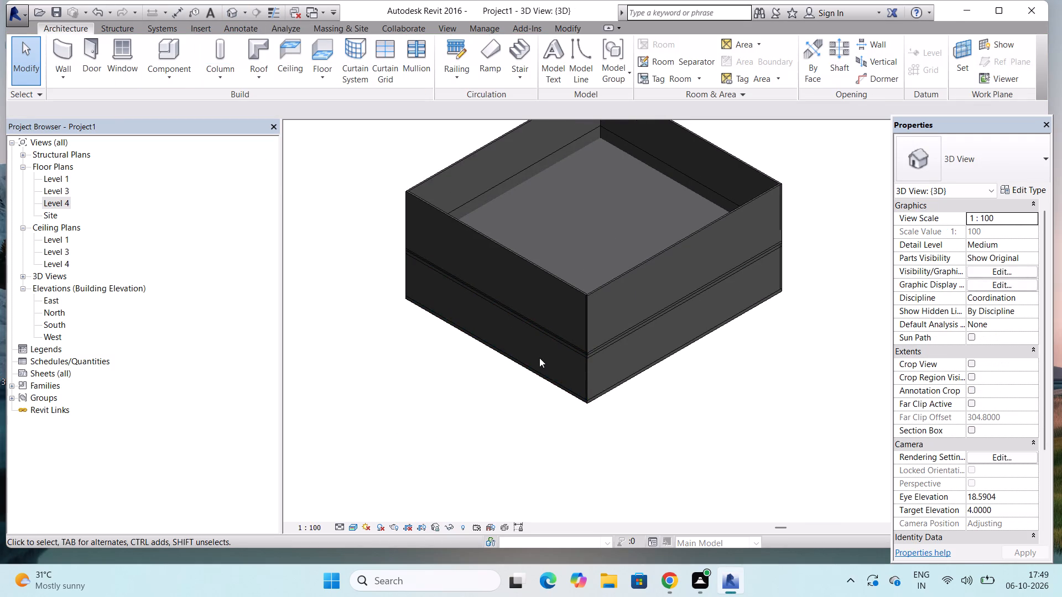
{"action": "key", "text": "ctrl+z"}
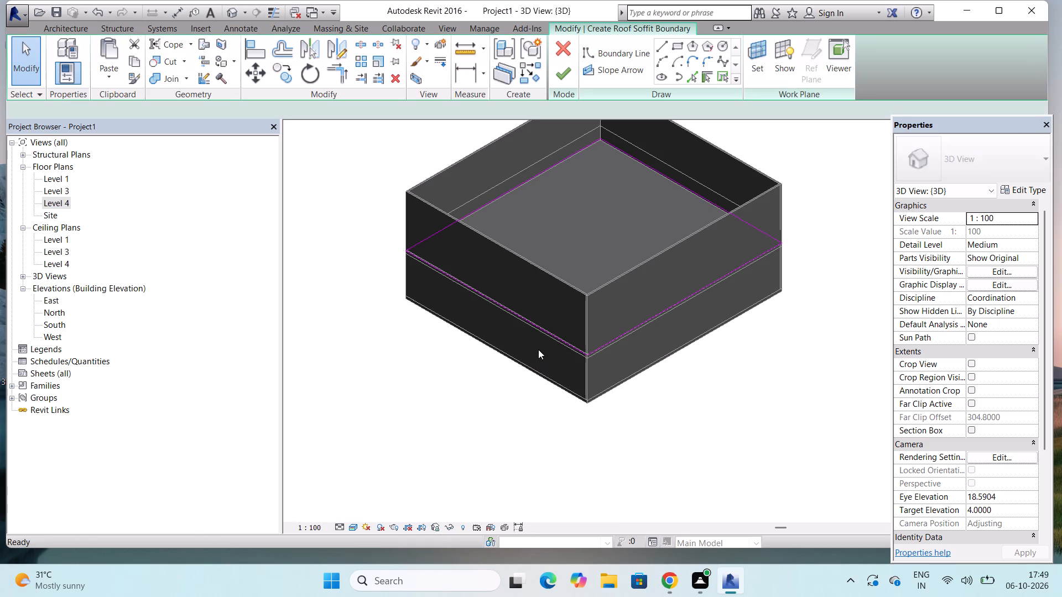
{"action": "key", "text": "ctrl+z"}
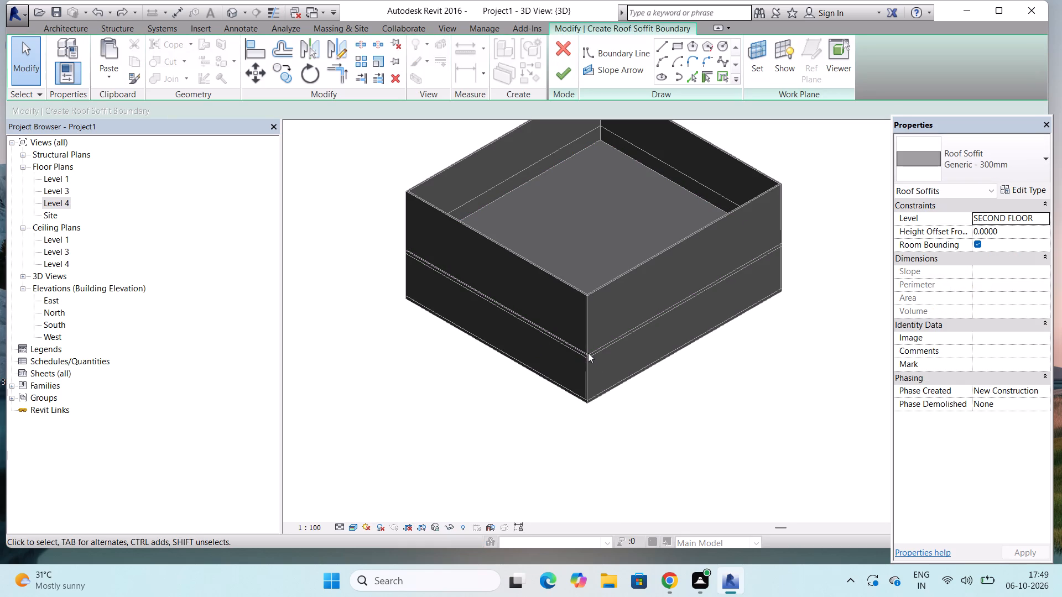
{"action": "left_click_drag", "start_coordinate": [588, 353], "coordinate": [592, 331]}
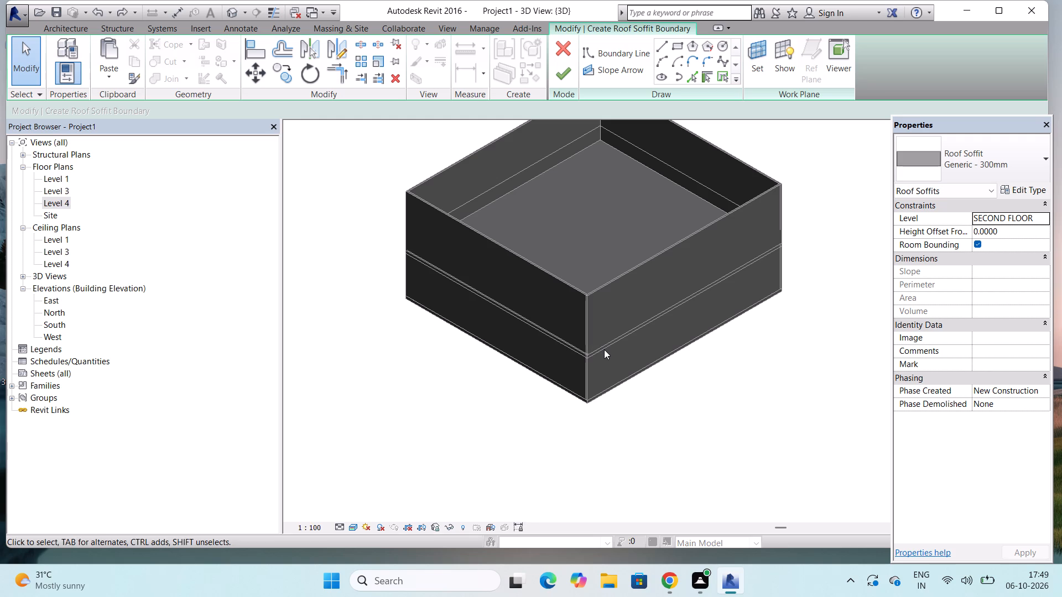
{"action": "triple_click", "coordinate": [605, 345]}
{"action": "left_click", "coordinate": [605, 345]}
In the Level 4 floor plan, redraw the soffit boundary as a rectangle about 30.1 m long between outer wall corners and finish the Generic - 300mm soffit.
{"action": "left_click", "coordinate": [63, 203]}
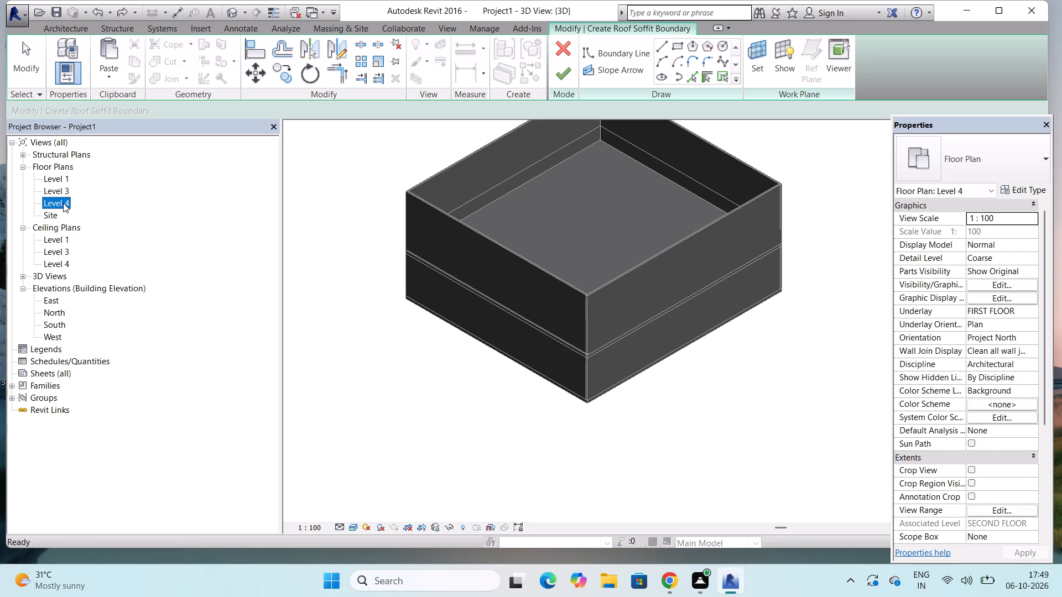
{"action": "double_click", "coordinate": [63, 203]}
{"action": "left_click", "coordinate": [674, 51]}
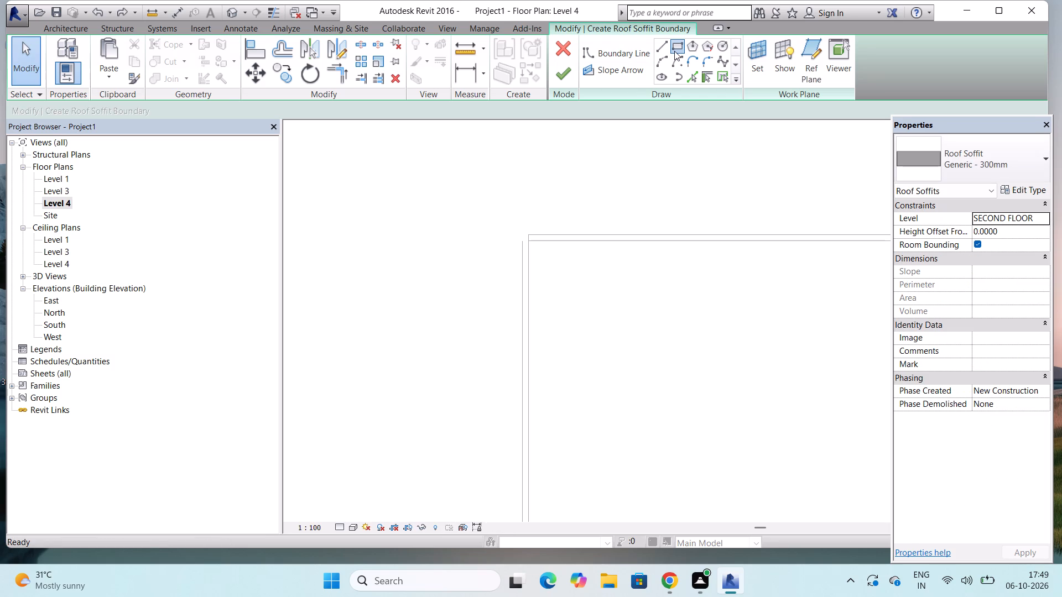
{"action": "scroll", "coordinate": [437, 216], "scroll_direction": "down", "scroll_amount": 6}
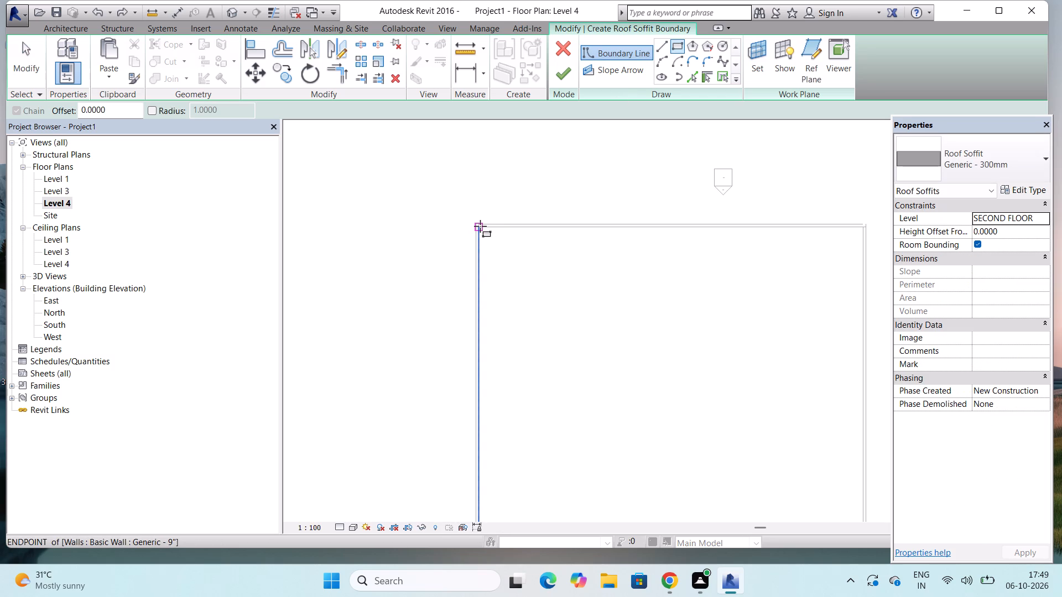
{"action": "scroll", "coordinate": [480, 226], "scroll_direction": "up", "scroll_amount": 4}
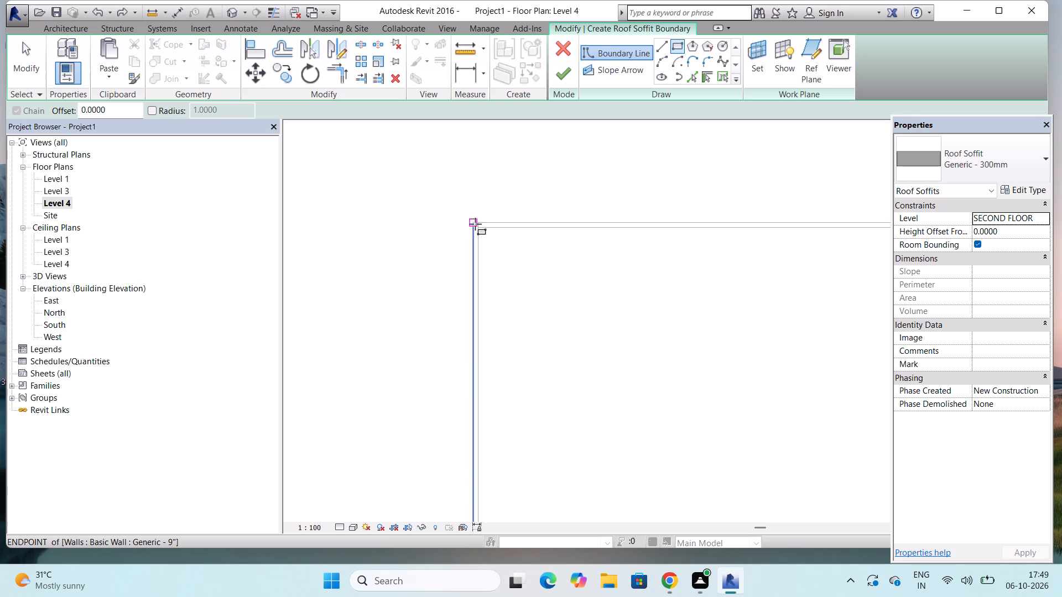
{"action": "left_click", "coordinate": [476, 224]}
{"action": "scroll", "coordinate": [476, 224], "scroll_direction": "down", "scroll_amount": 9}
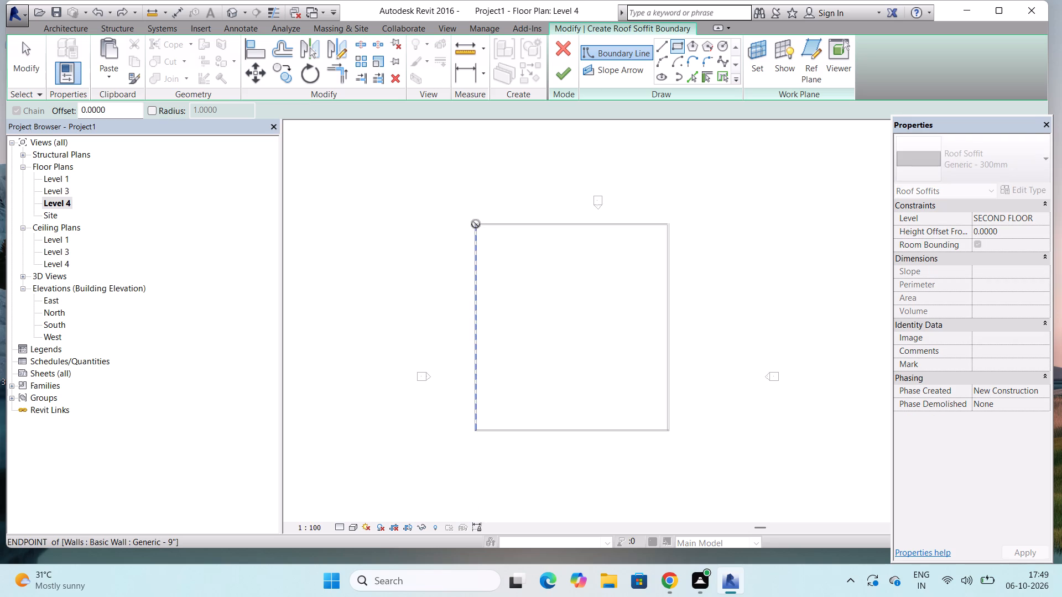
{"action": "scroll", "coordinate": [678, 444], "scroll_direction": "up", "scroll_amount": 6}
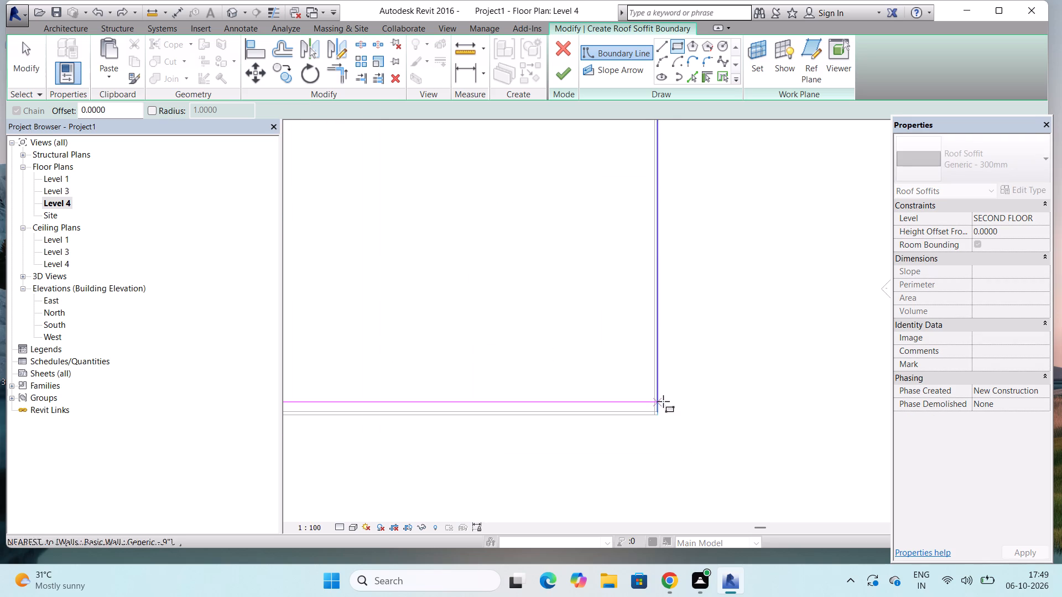
{"action": "scroll", "coordinate": [663, 401], "scroll_direction": "up", "scroll_amount": 6}
{"action": "left_click", "coordinate": [652, 422]}
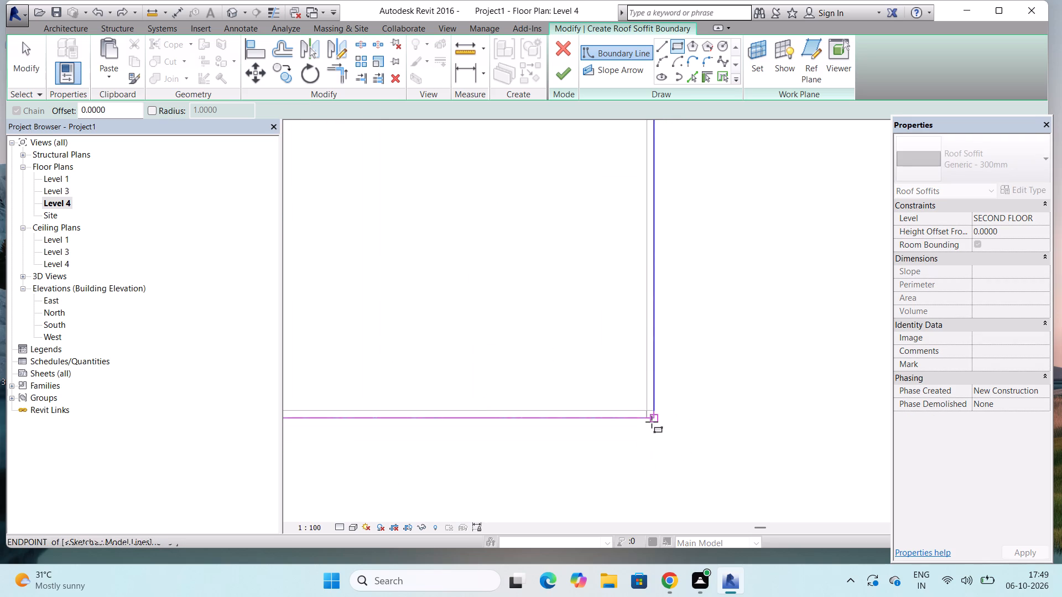
{"action": "scroll", "coordinate": [657, 430], "scroll_direction": "down", "scroll_amount": 4}
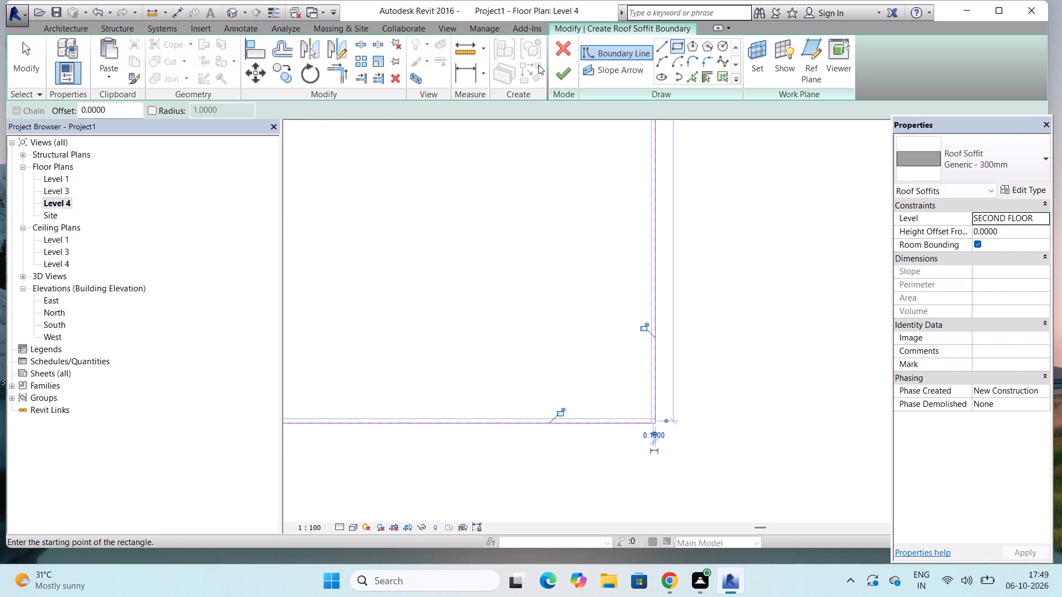
{"action": "left_click", "coordinate": [551, 73]}
{"action": "scroll", "coordinate": [648, 430], "scroll_direction": "down", "scroll_amount": 8}
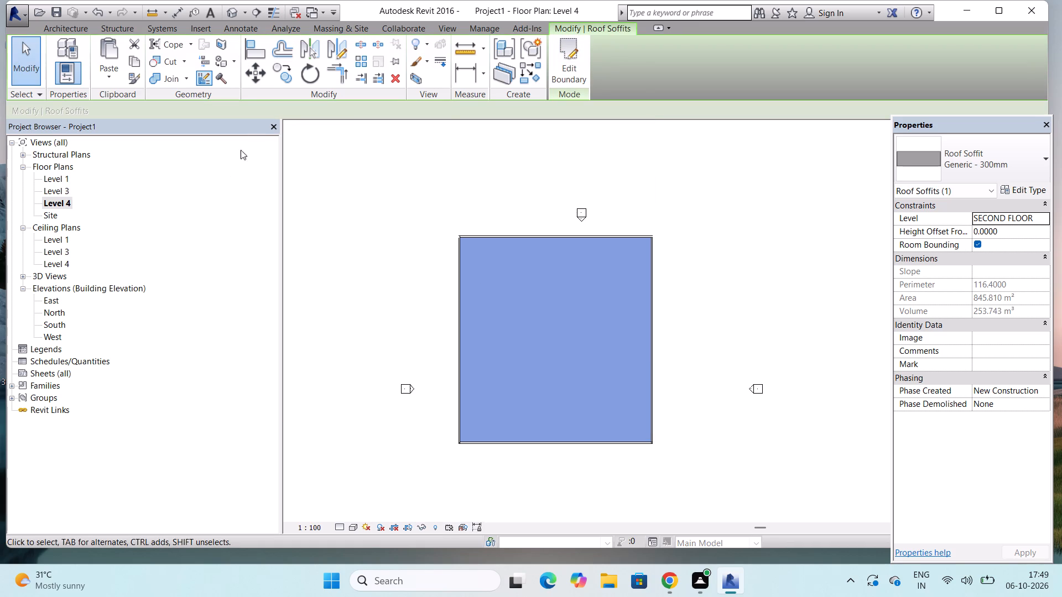
Return to the default 3D view and undo the roof soffit's completion to reopen its boundary sketch.
{"action": "left_click", "coordinate": [231, 17]}
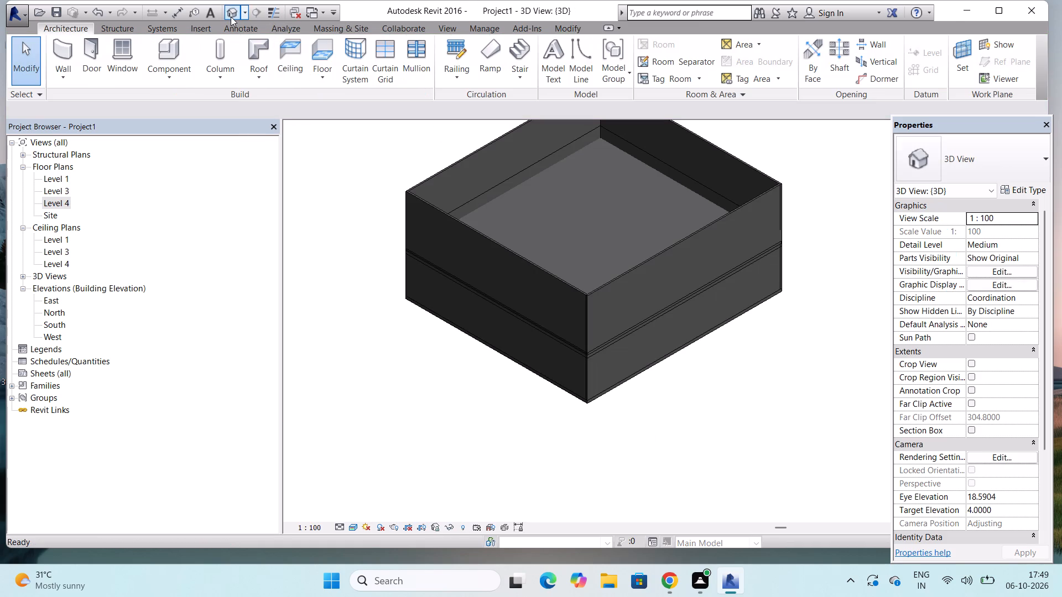
{"action": "scroll", "coordinate": [615, 329], "scroll_direction": "up", "scroll_amount": 4}
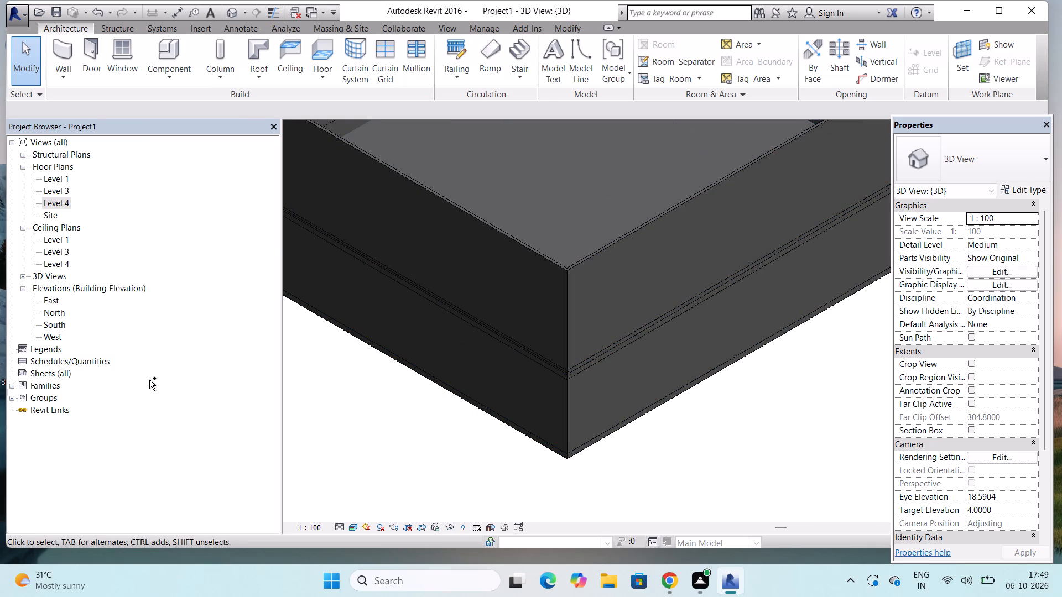
{"action": "key", "text": "ctrl+z"}
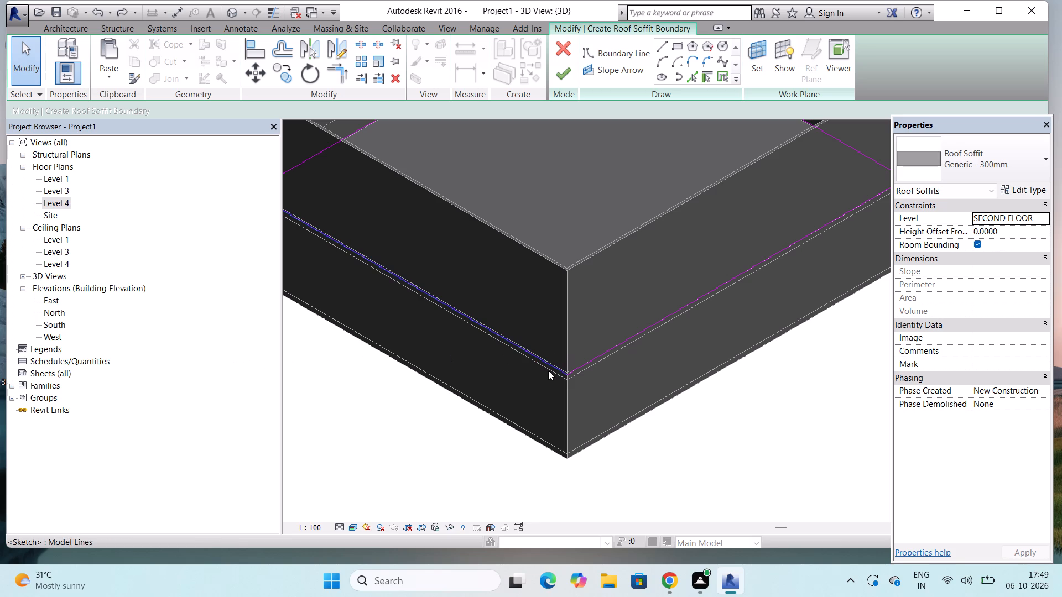
Copy all four soffit boundary lines upward from the slab corner to the top corner of the walls, dismissing the notification card.
{"action": "left_click", "coordinate": [578, 364]}
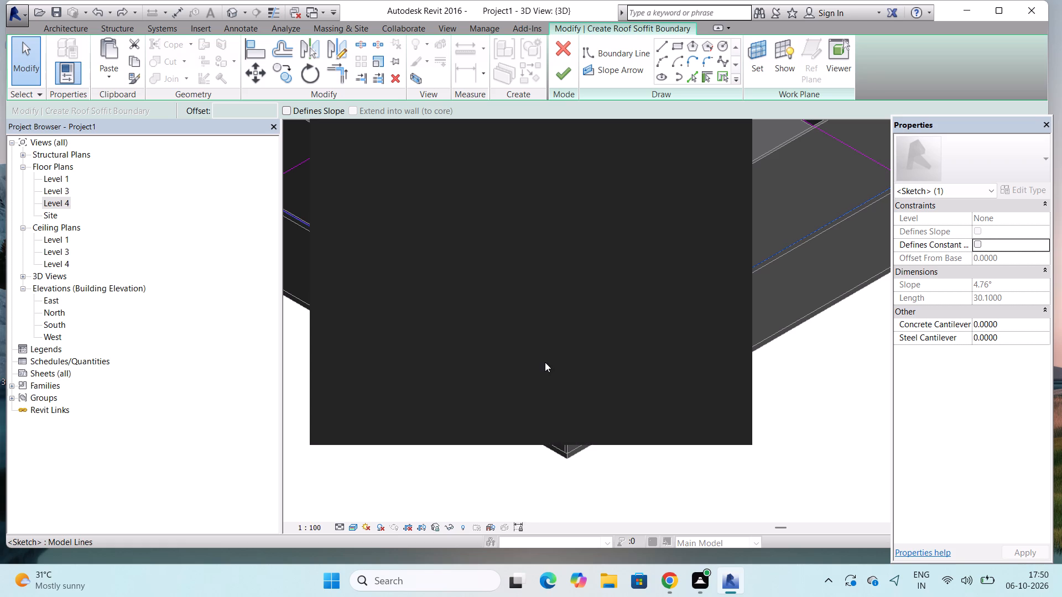
{"action": "left_click", "coordinate": [727, 138]}
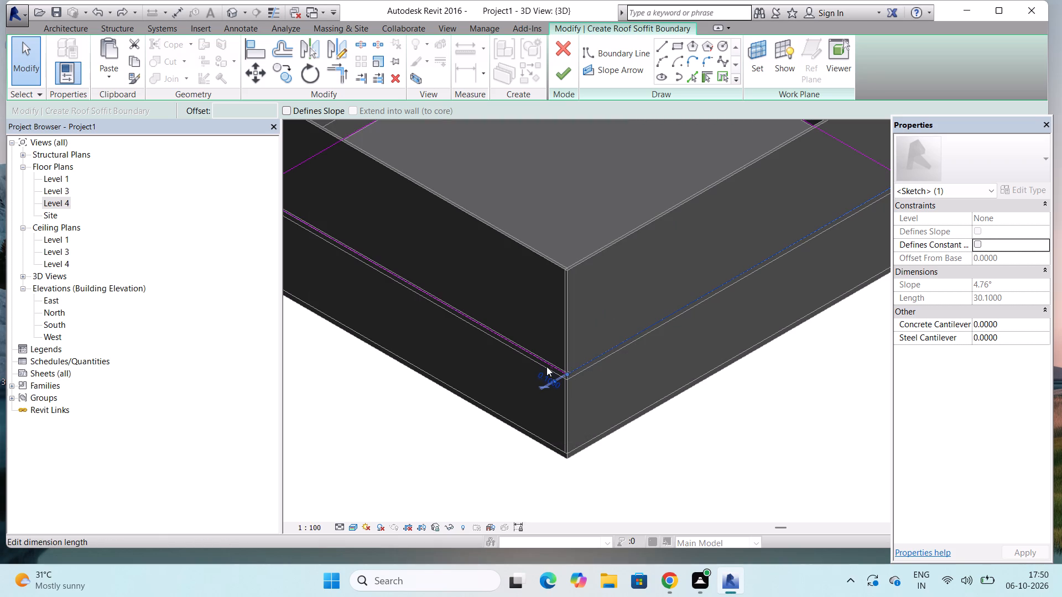
{"action": "scroll", "coordinate": [548, 365], "scroll_direction": "up", "scroll_amount": 9}
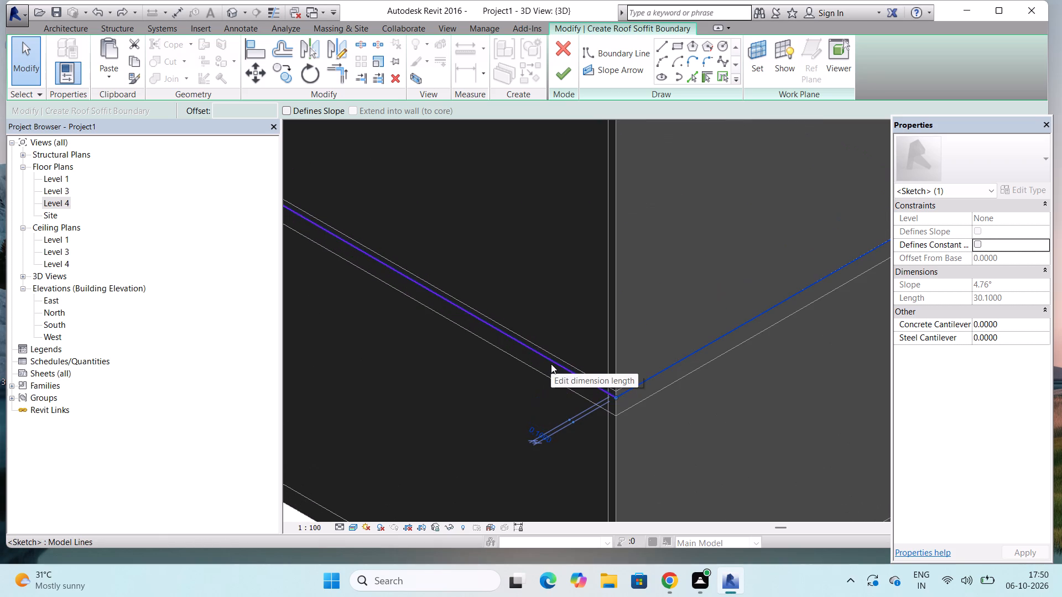
{"action": "left_click", "coordinate": [551, 364], "text": "ctrl"}
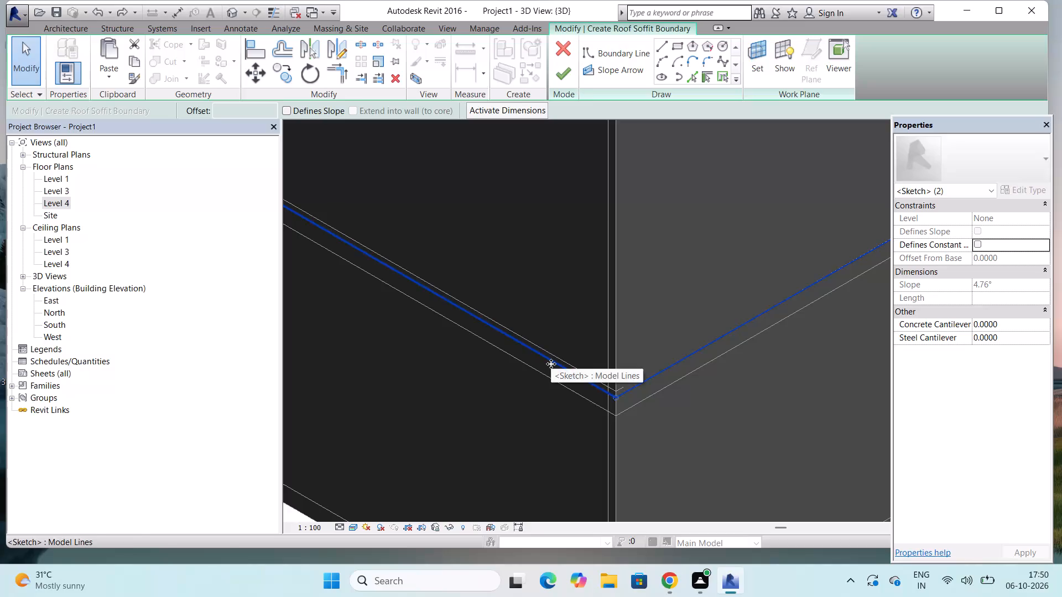
{"action": "scroll", "coordinate": [551, 387], "scroll_direction": "down", "scroll_amount": 14}
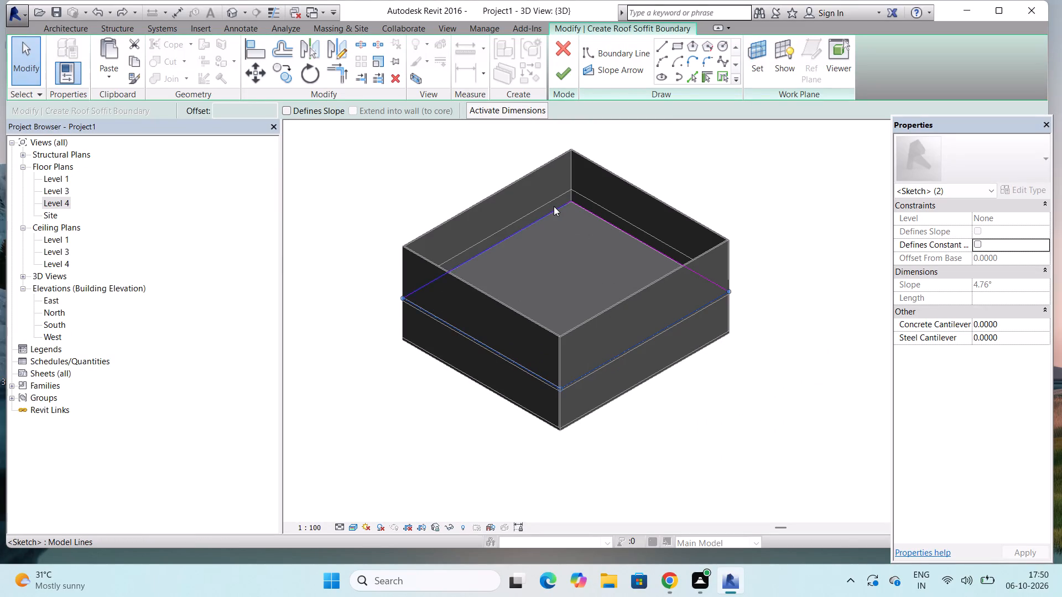
{"action": "scroll", "coordinate": [554, 206], "scroll_direction": "up", "scroll_amount": 8}
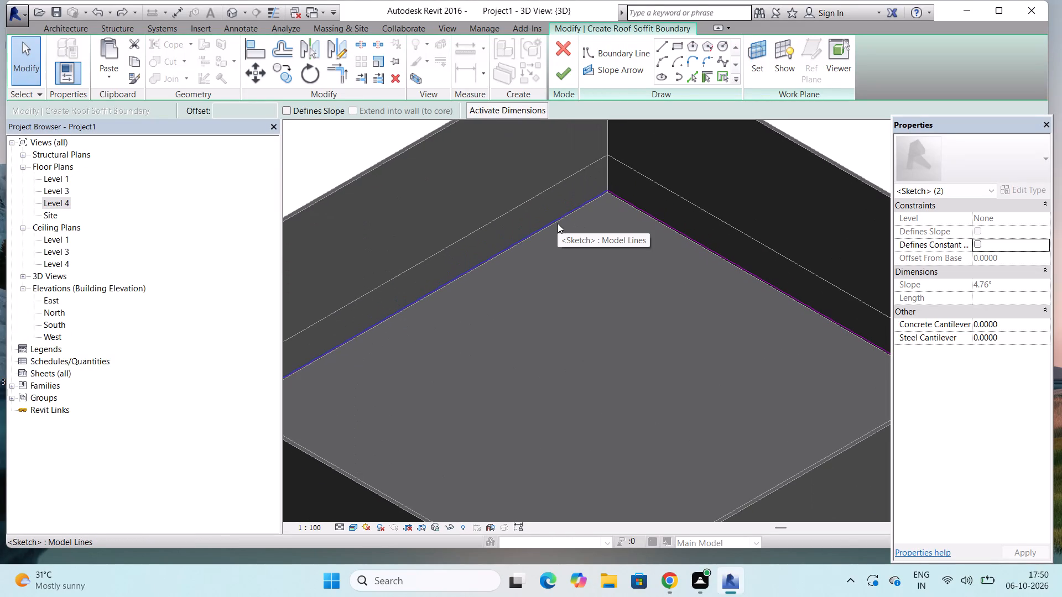
{"action": "left_click", "coordinate": [558, 223], "text": "ctrl"}
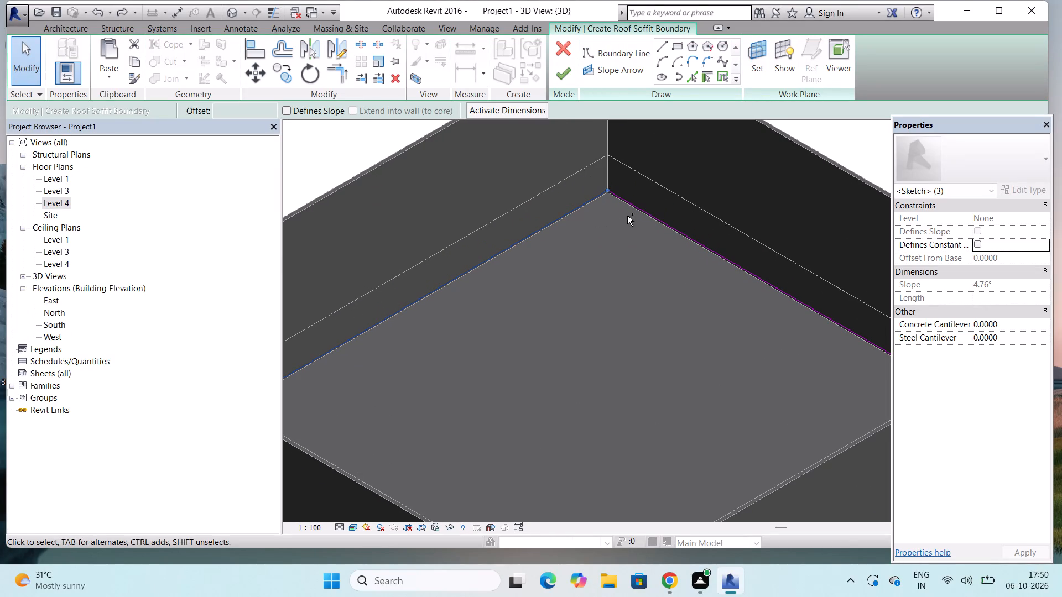
{"action": "left_click", "coordinate": [641, 212], "text": "ctrl"}
{"action": "scroll", "coordinate": [556, 208], "scroll_direction": "down", "scroll_amount": 4}
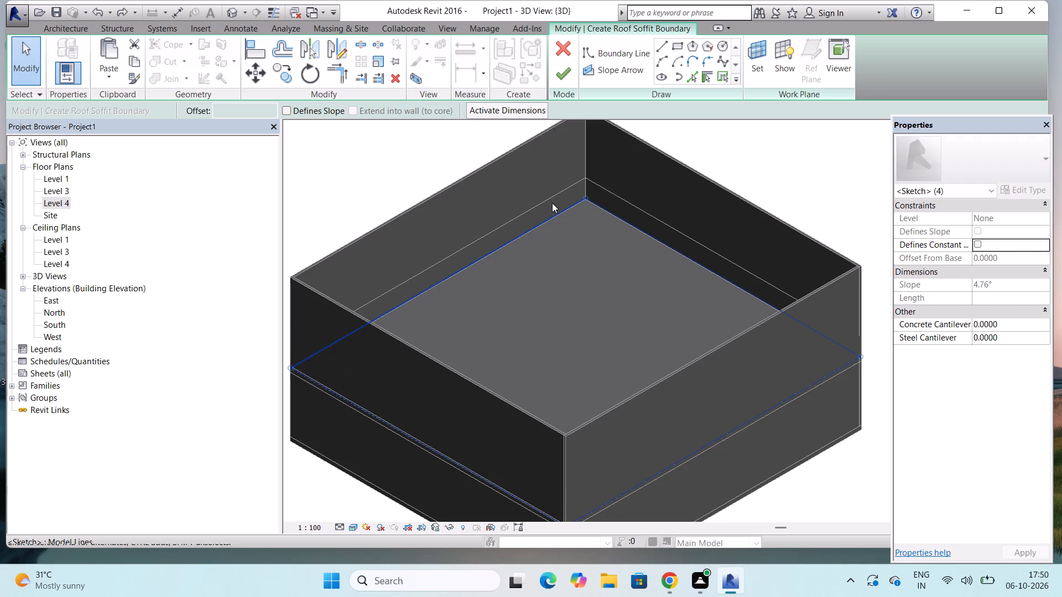
{"action": "scroll", "coordinate": [552, 203], "scroll_direction": "down", "scroll_amount": 2}
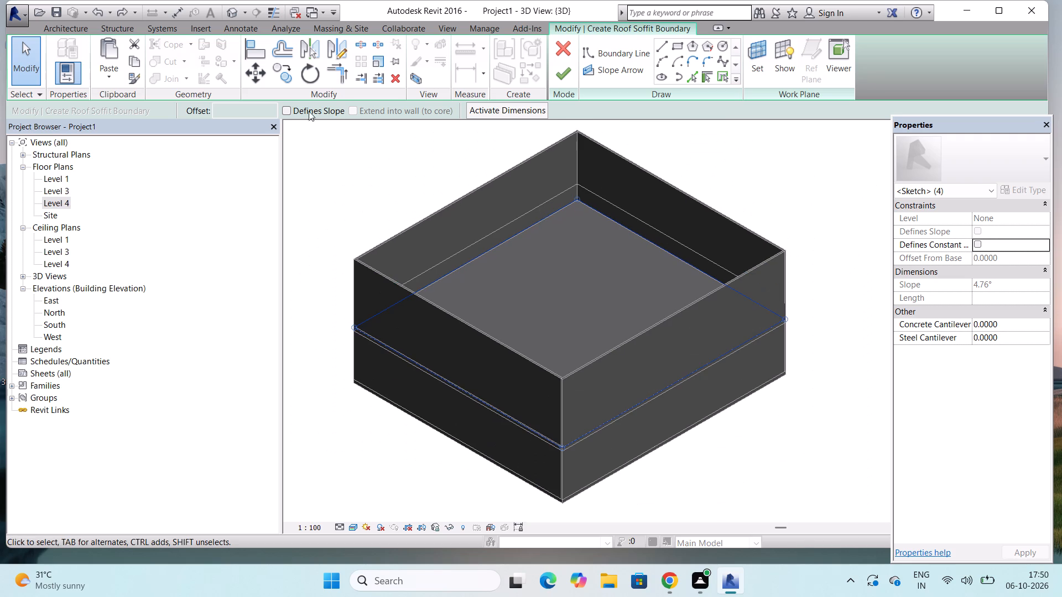
{"action": "left_click", "coordinate": [284, 76]}
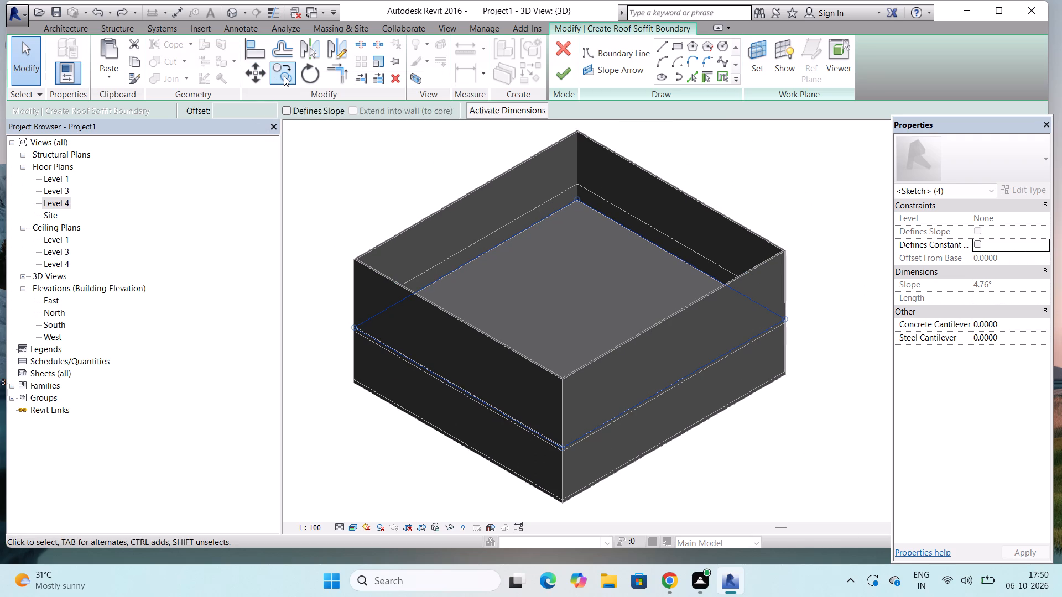
{"action": "scroll", "coordinate": [581, 449], "scroll_direction": "up", "scroll_amount": 4}
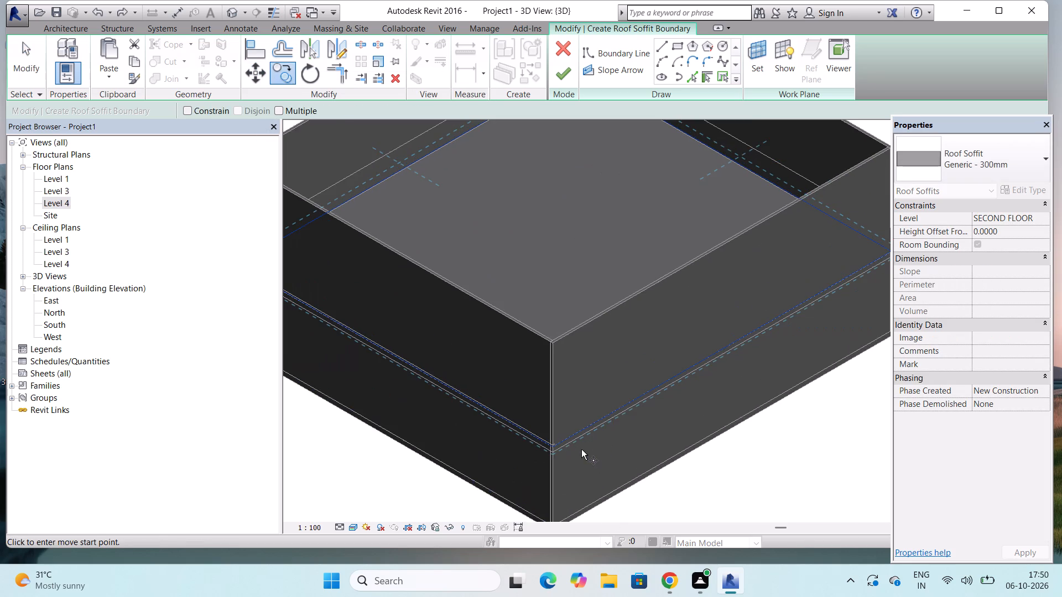
{"action": "left_click", "coordinate": [550, 454]}
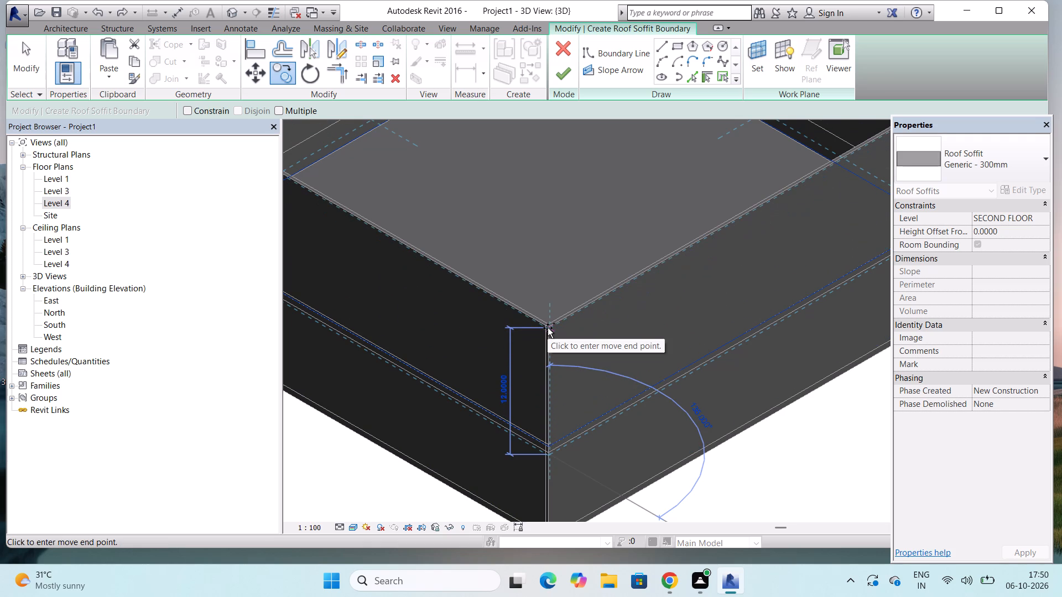
{"action": "left_click", "coordinate": [548, 328]}
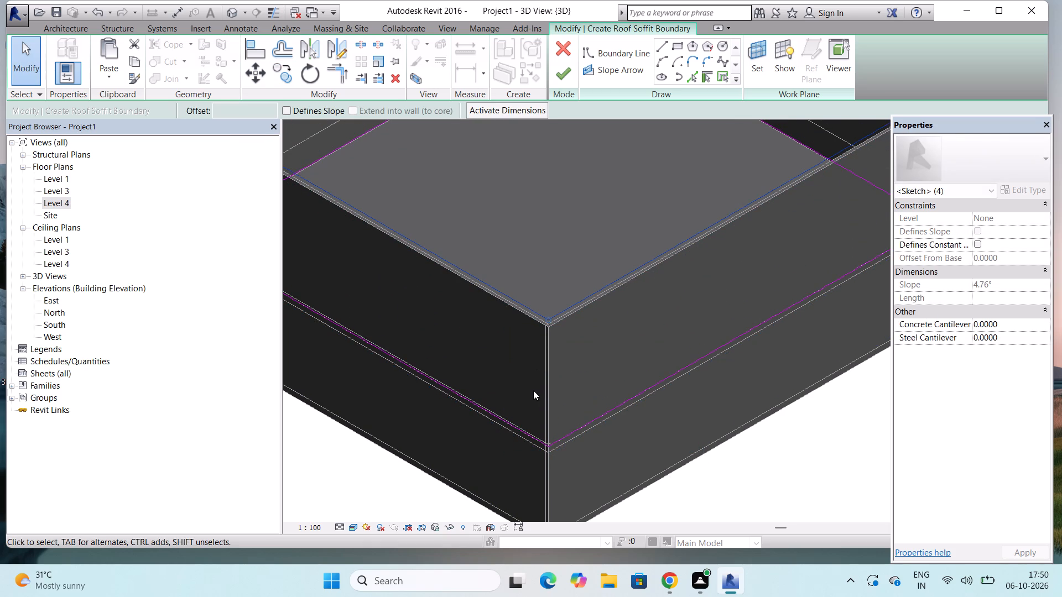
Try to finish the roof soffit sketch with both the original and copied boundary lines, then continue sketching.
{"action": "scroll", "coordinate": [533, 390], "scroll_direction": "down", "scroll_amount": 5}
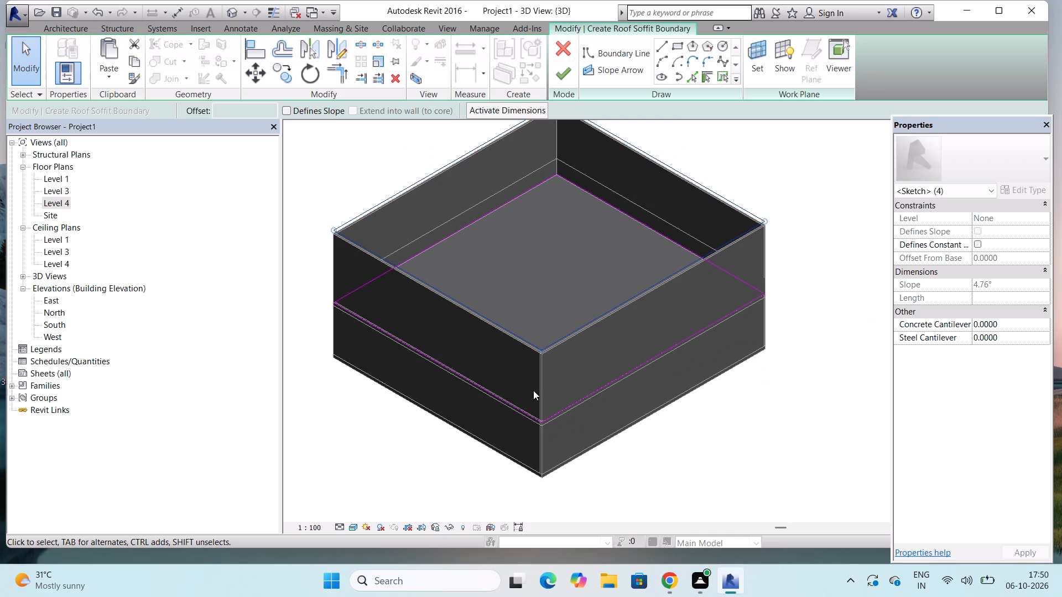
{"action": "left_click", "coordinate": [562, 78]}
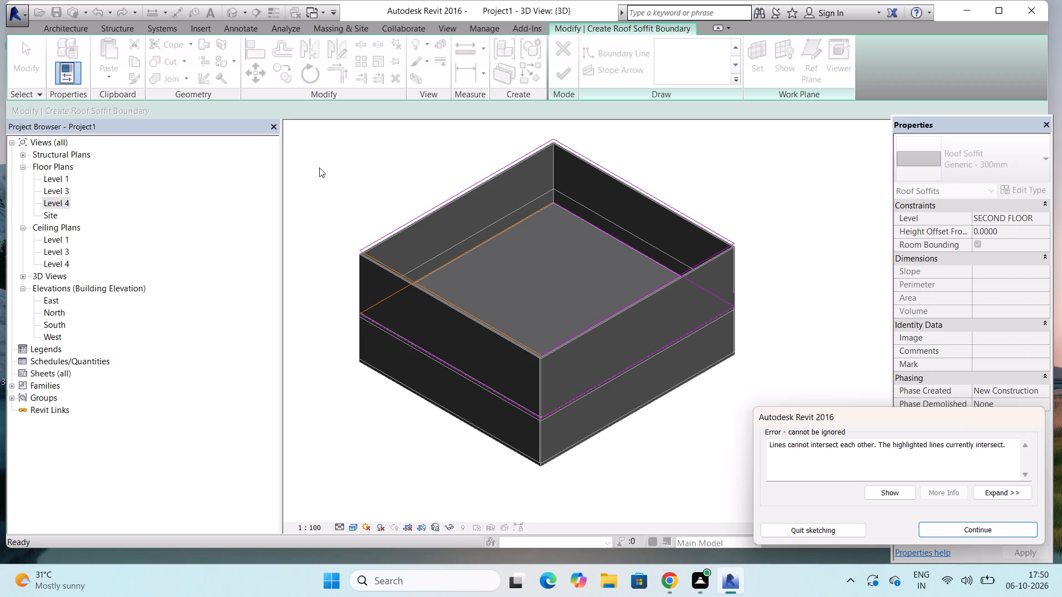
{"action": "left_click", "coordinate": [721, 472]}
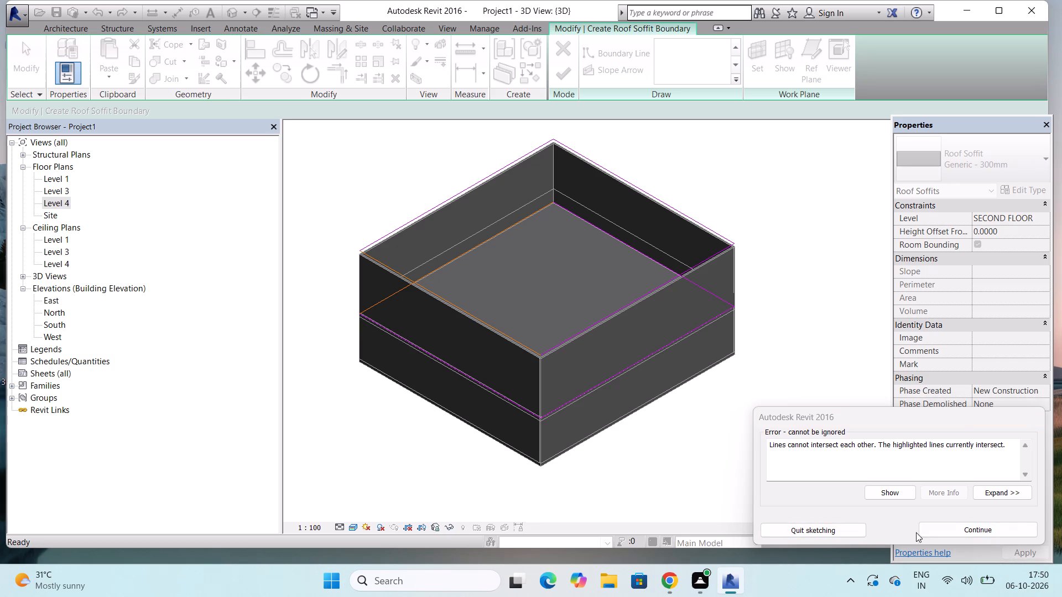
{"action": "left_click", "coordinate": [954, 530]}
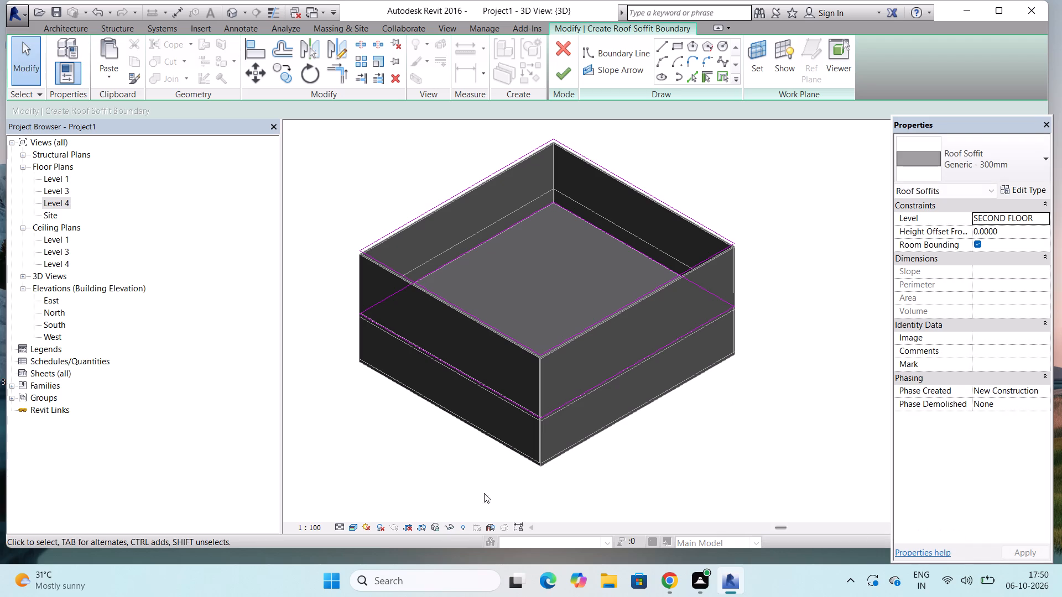
Open the East elevation to check the soffit sketch against the building levels.
{"action": "double_click", "coordinate": [51, 299]}
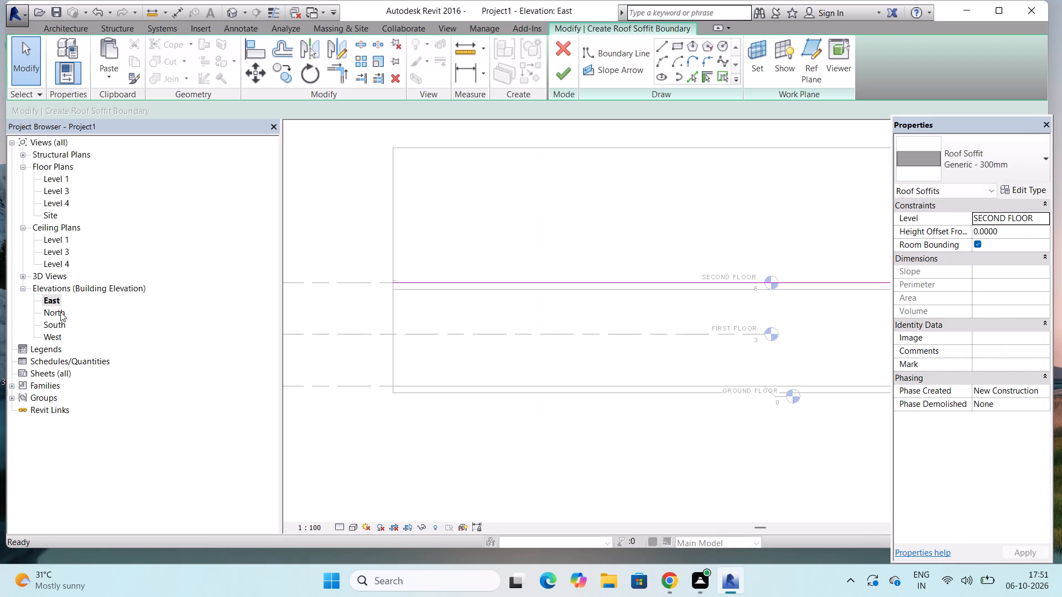
Undo the upward copy of the roof soffit boundary lines.
{"action": "scroll", "coordinate": [58, 321], "scroll_direction": "down", "scroll_amount": 9}
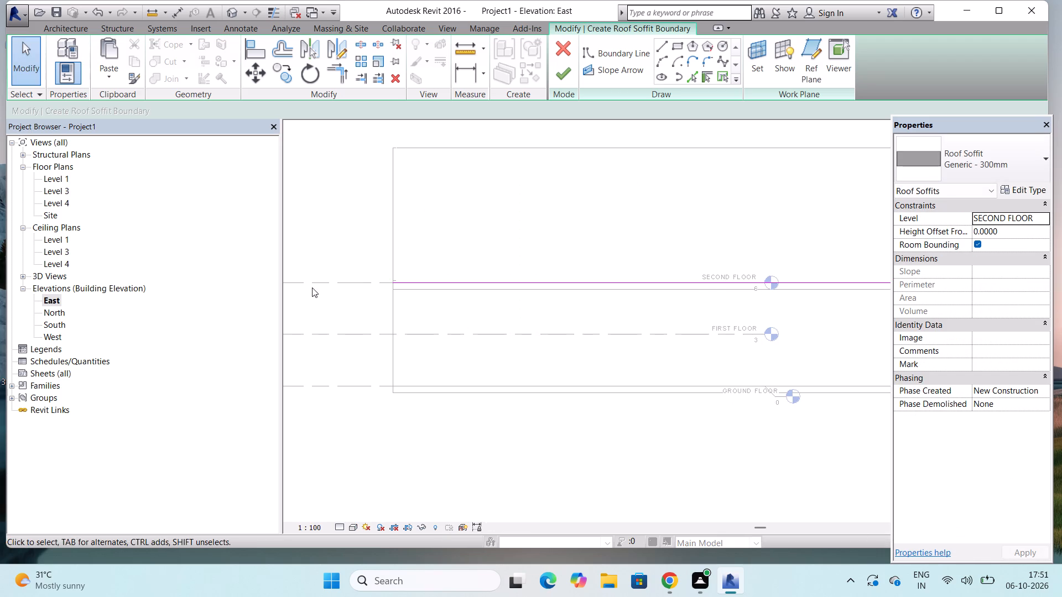
{"action": "scroll", "coordinate": [319, 364], "scroll_direction": "down", "scroll_amount": 3}
{"action": "scroll", "coordinate": [623, 324], "scroll_direction": "up", "scroll_amount": 1}
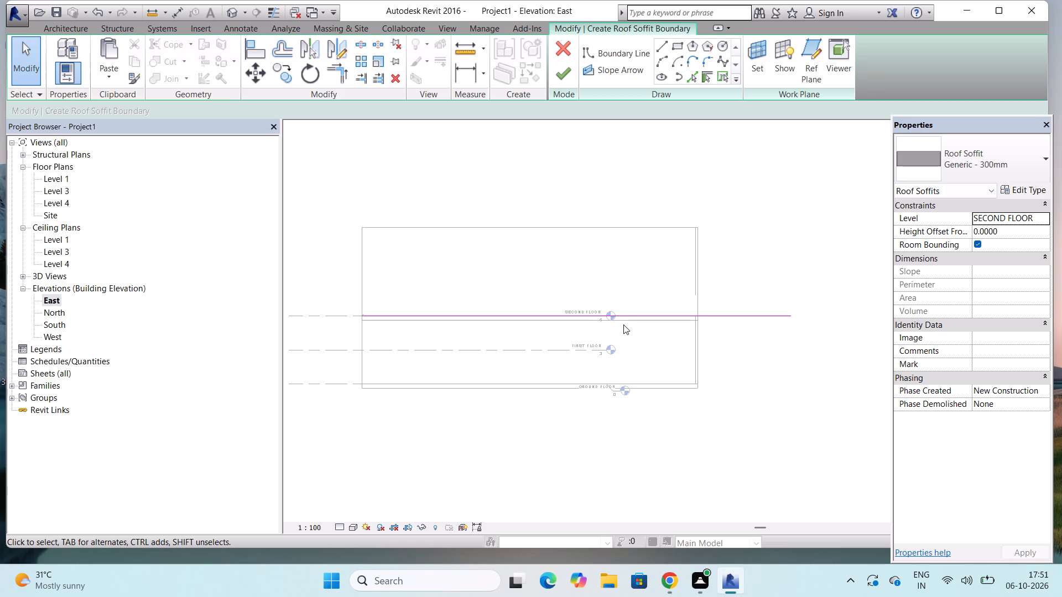
{"action": "scroll", "coordinate": [623, 324], "scroll_direction": "up", "scroll_amount": 1}
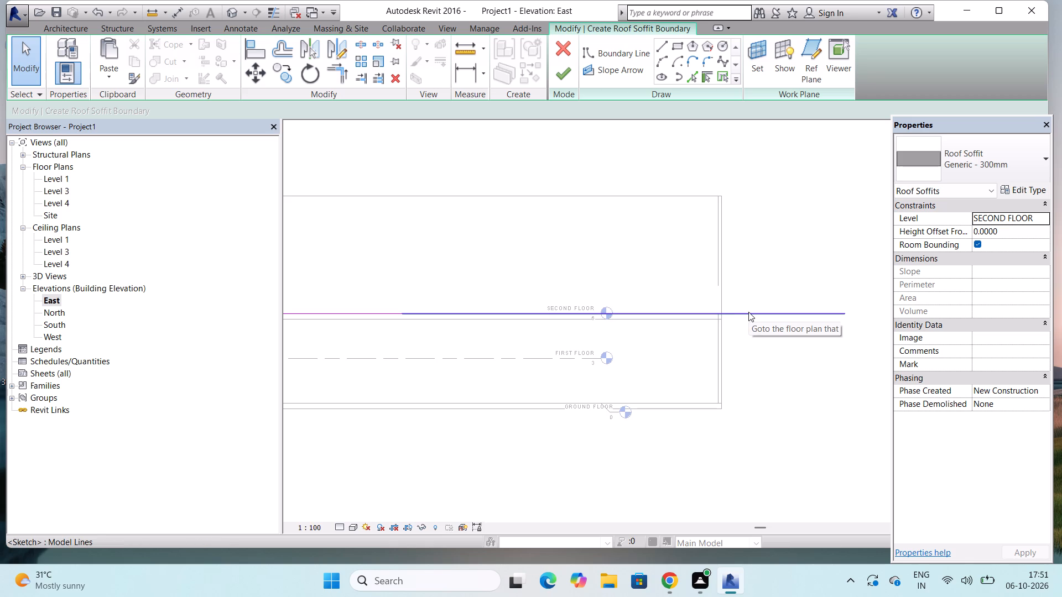
{"action": "key", "text": "ctrl+z"}
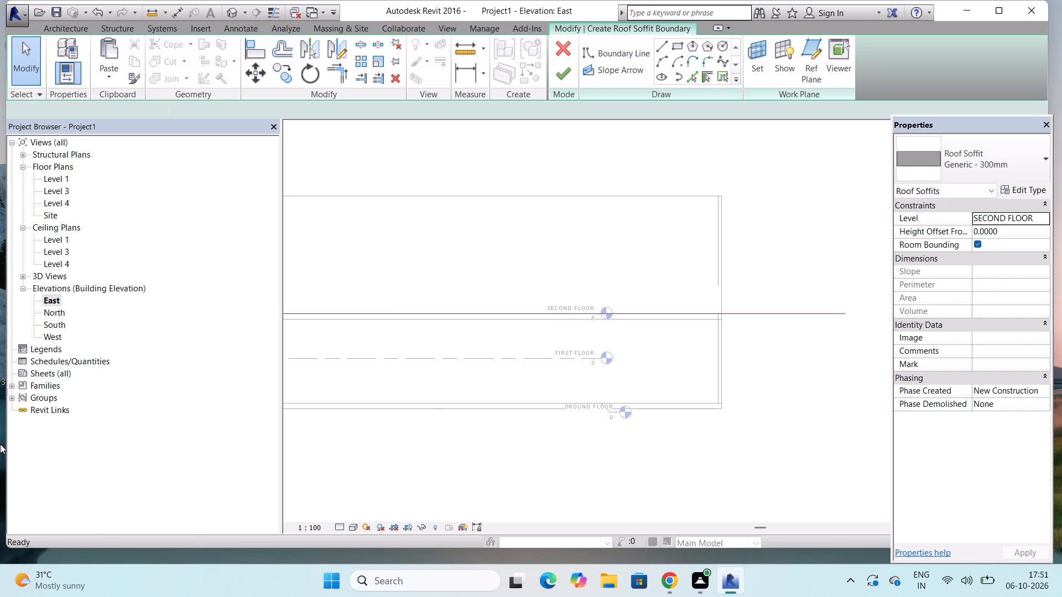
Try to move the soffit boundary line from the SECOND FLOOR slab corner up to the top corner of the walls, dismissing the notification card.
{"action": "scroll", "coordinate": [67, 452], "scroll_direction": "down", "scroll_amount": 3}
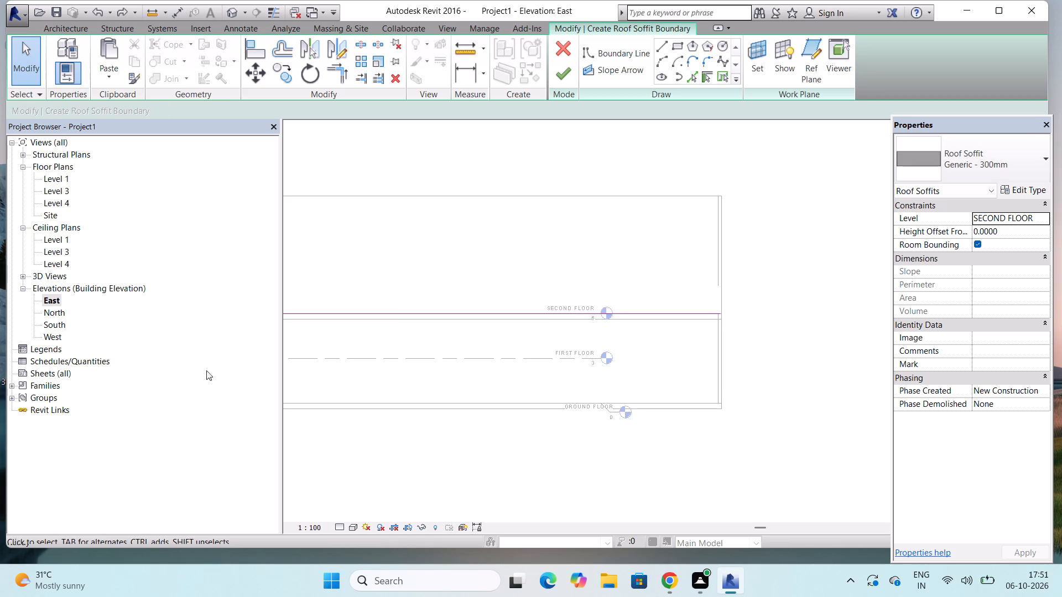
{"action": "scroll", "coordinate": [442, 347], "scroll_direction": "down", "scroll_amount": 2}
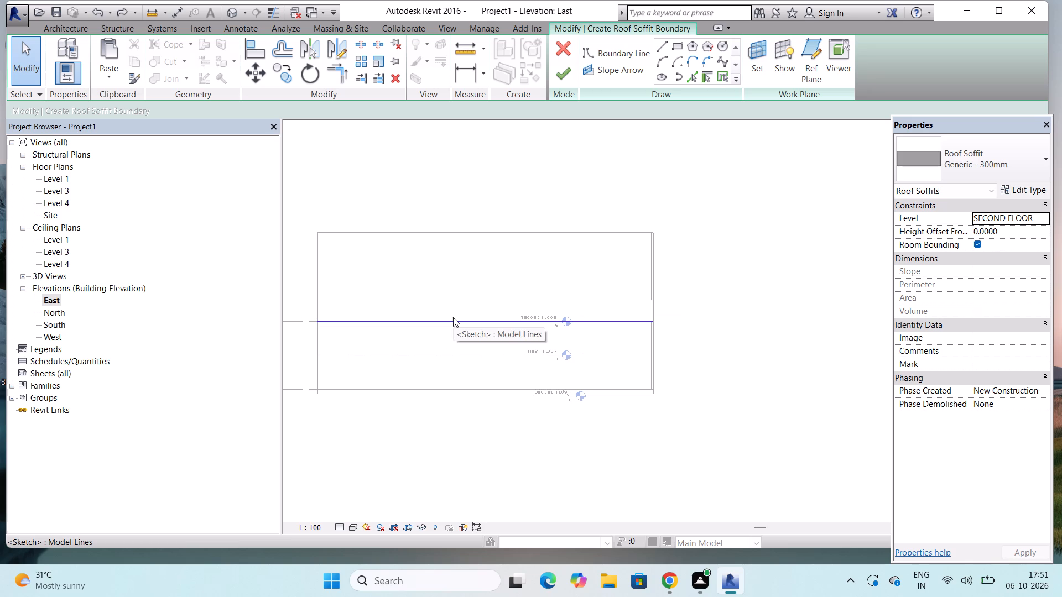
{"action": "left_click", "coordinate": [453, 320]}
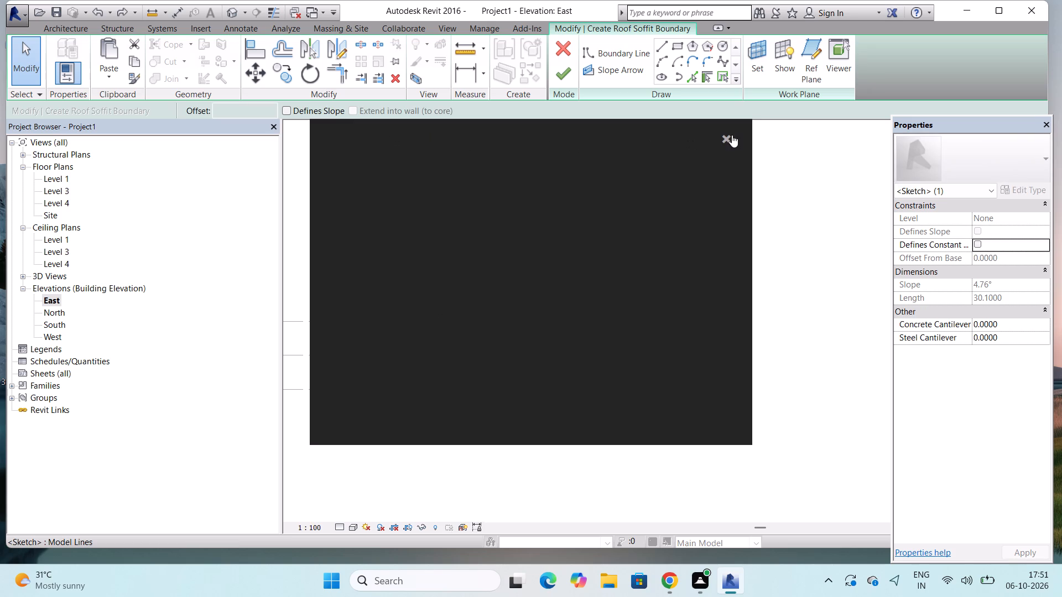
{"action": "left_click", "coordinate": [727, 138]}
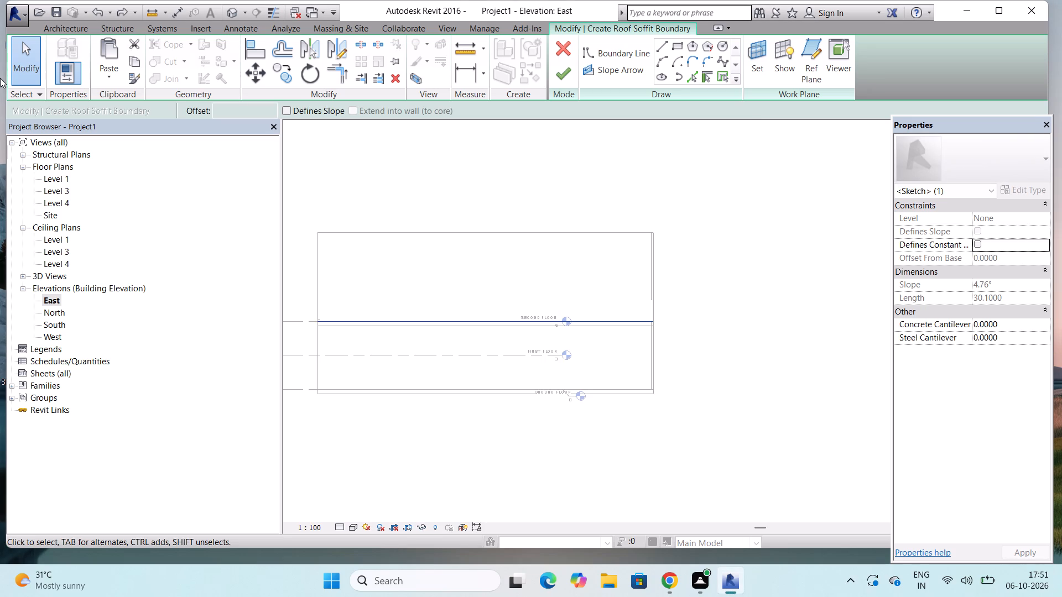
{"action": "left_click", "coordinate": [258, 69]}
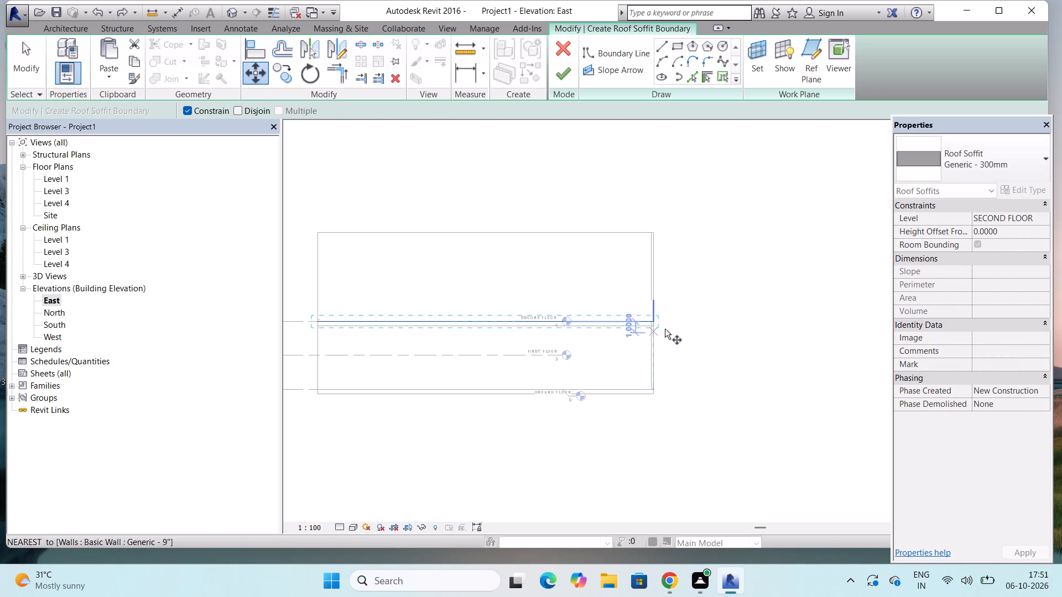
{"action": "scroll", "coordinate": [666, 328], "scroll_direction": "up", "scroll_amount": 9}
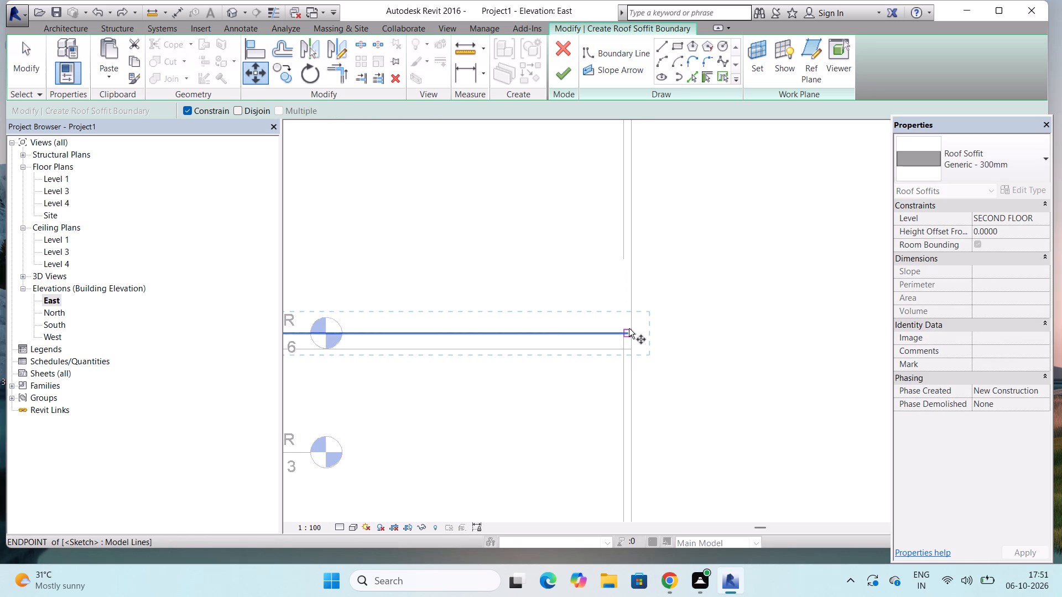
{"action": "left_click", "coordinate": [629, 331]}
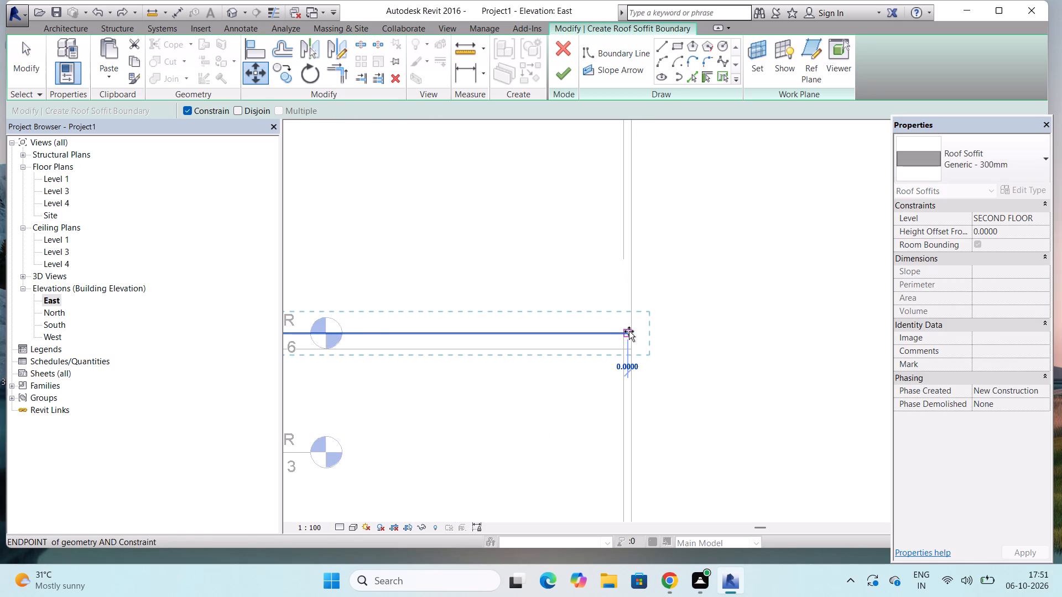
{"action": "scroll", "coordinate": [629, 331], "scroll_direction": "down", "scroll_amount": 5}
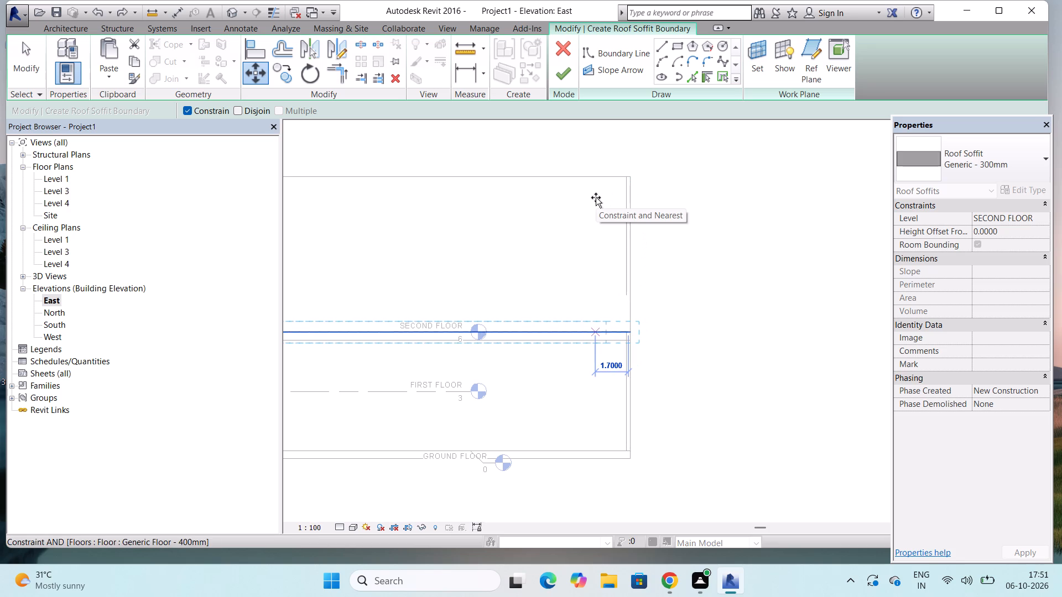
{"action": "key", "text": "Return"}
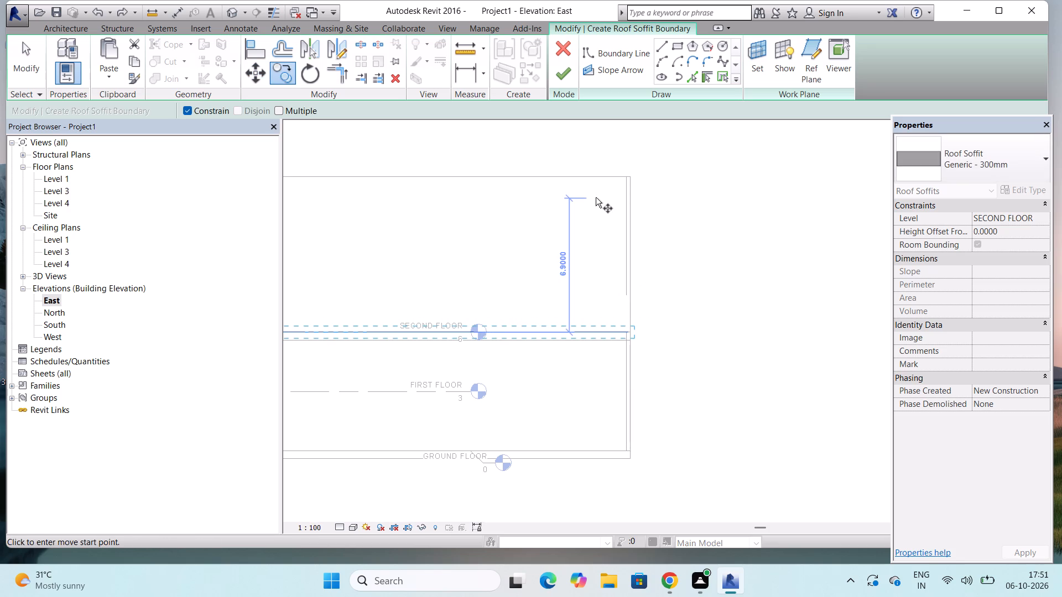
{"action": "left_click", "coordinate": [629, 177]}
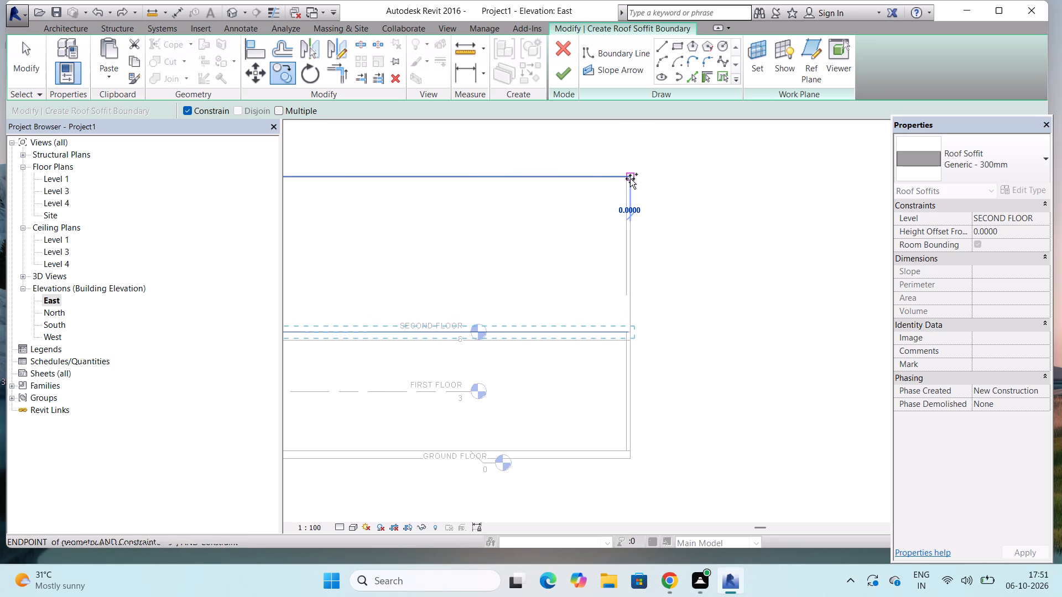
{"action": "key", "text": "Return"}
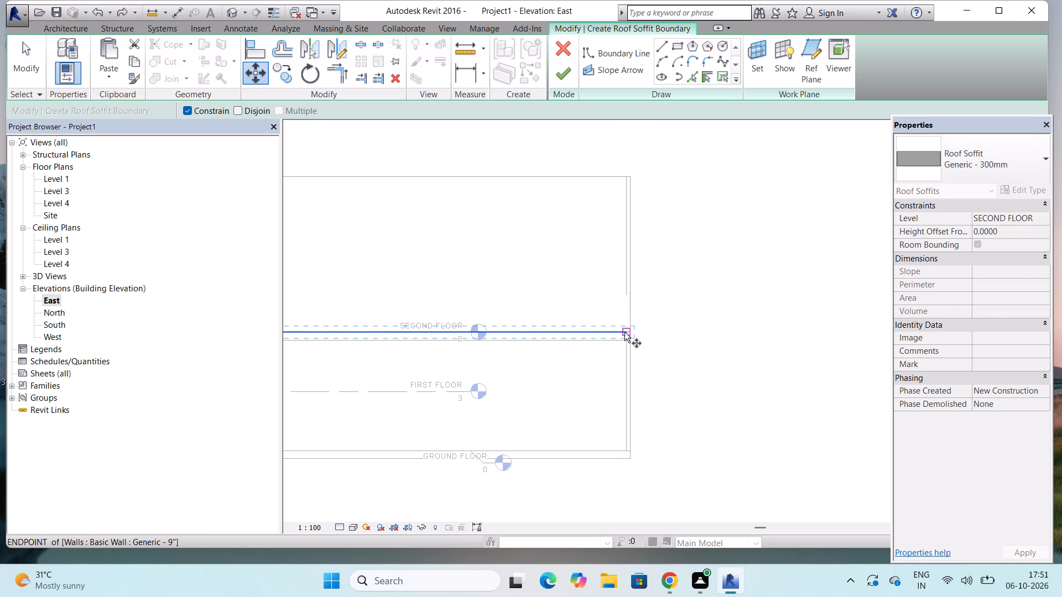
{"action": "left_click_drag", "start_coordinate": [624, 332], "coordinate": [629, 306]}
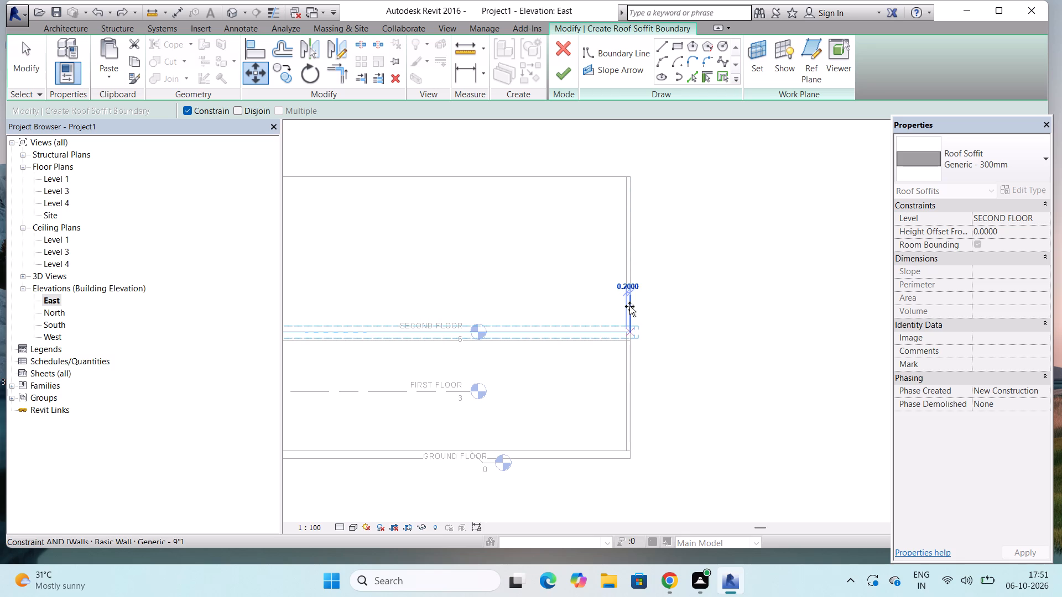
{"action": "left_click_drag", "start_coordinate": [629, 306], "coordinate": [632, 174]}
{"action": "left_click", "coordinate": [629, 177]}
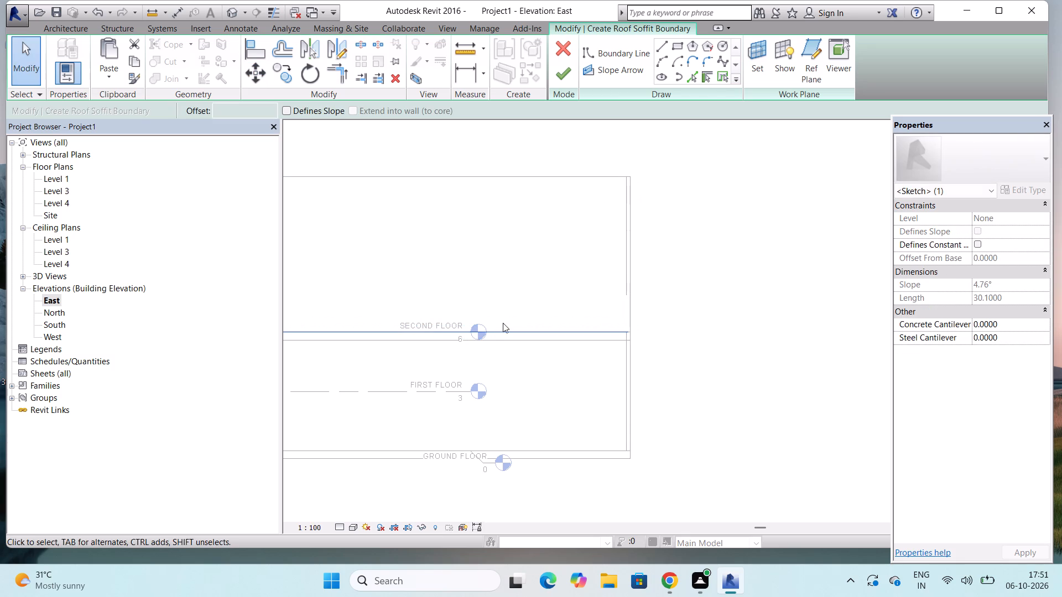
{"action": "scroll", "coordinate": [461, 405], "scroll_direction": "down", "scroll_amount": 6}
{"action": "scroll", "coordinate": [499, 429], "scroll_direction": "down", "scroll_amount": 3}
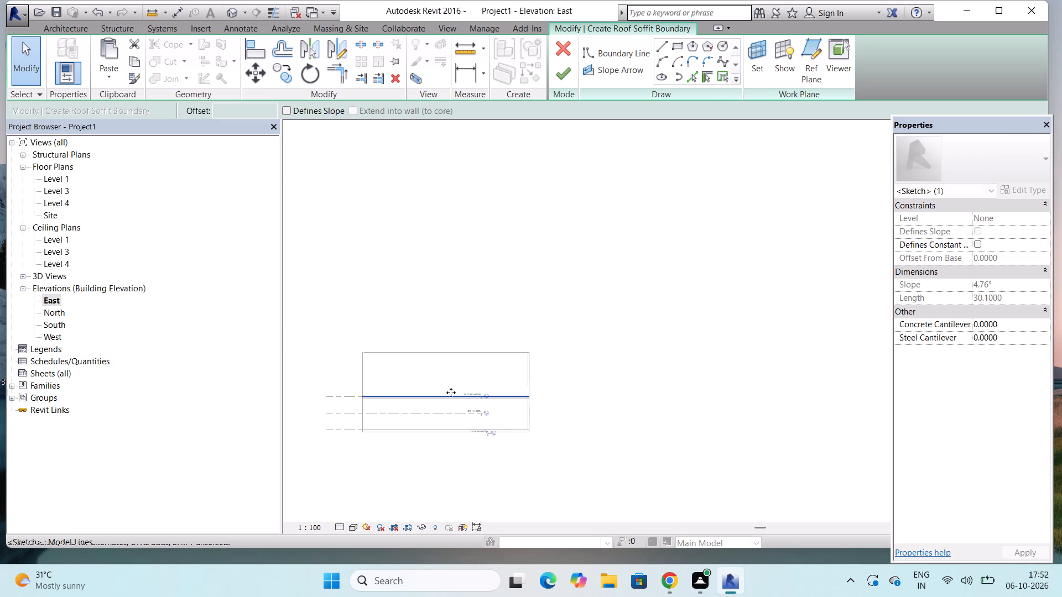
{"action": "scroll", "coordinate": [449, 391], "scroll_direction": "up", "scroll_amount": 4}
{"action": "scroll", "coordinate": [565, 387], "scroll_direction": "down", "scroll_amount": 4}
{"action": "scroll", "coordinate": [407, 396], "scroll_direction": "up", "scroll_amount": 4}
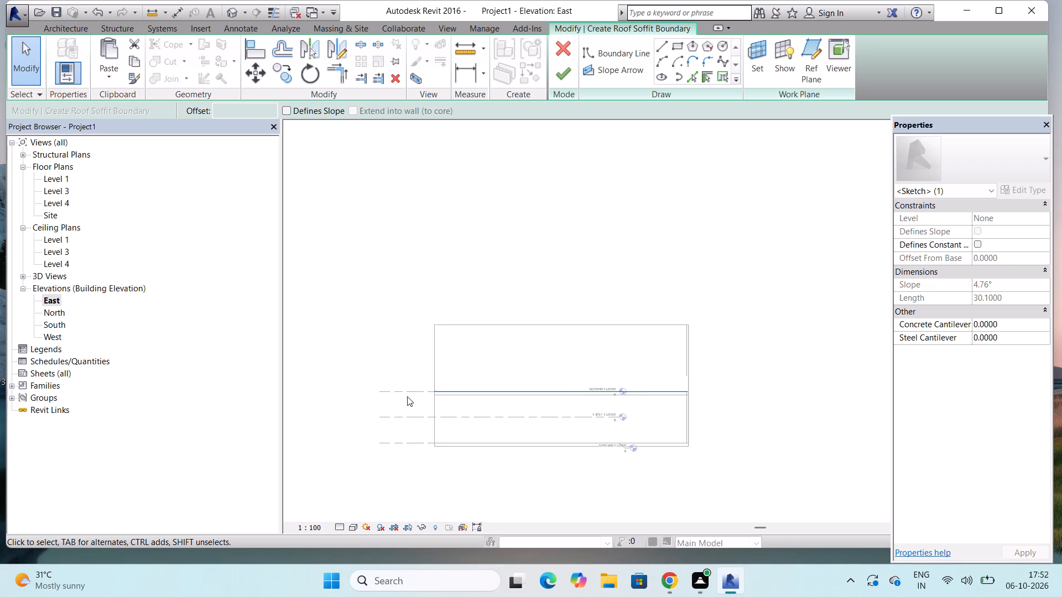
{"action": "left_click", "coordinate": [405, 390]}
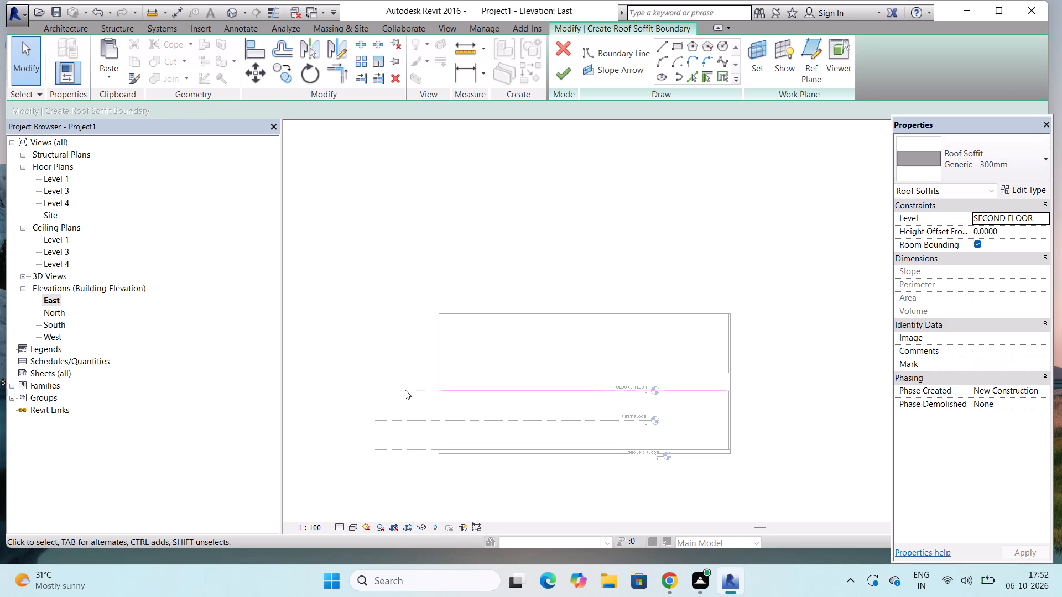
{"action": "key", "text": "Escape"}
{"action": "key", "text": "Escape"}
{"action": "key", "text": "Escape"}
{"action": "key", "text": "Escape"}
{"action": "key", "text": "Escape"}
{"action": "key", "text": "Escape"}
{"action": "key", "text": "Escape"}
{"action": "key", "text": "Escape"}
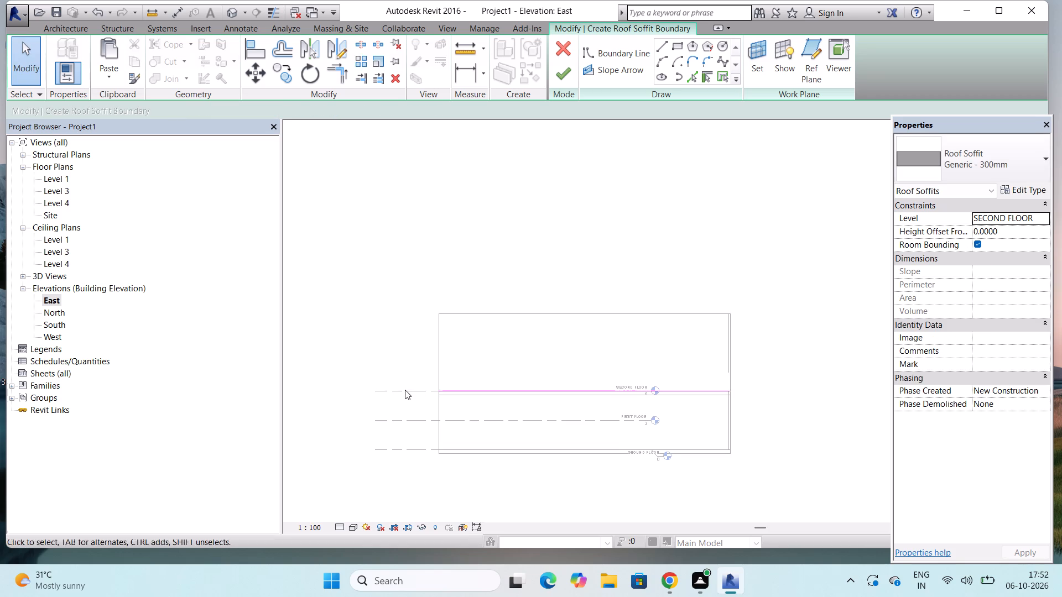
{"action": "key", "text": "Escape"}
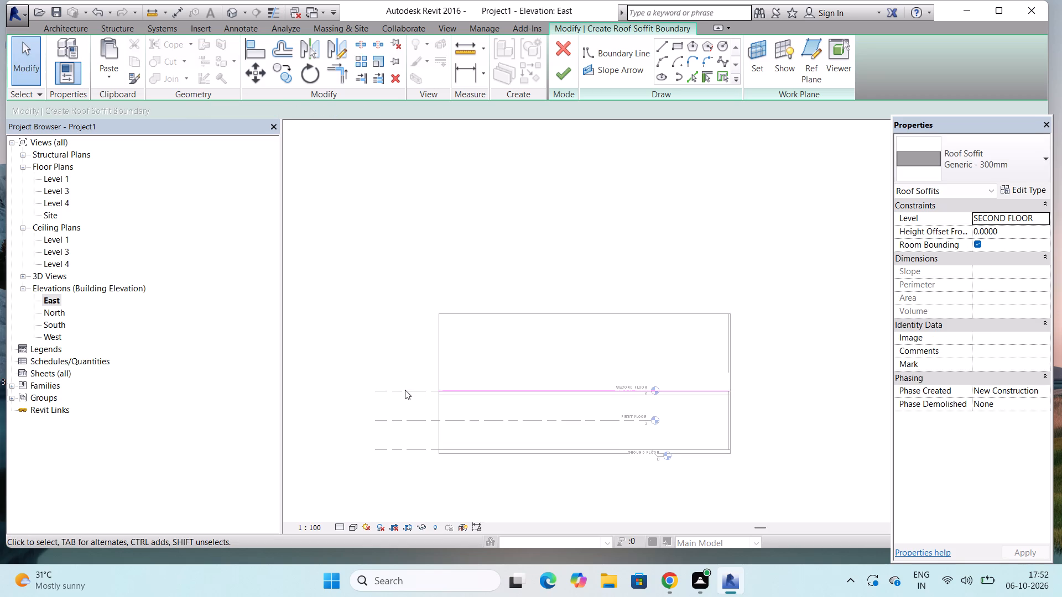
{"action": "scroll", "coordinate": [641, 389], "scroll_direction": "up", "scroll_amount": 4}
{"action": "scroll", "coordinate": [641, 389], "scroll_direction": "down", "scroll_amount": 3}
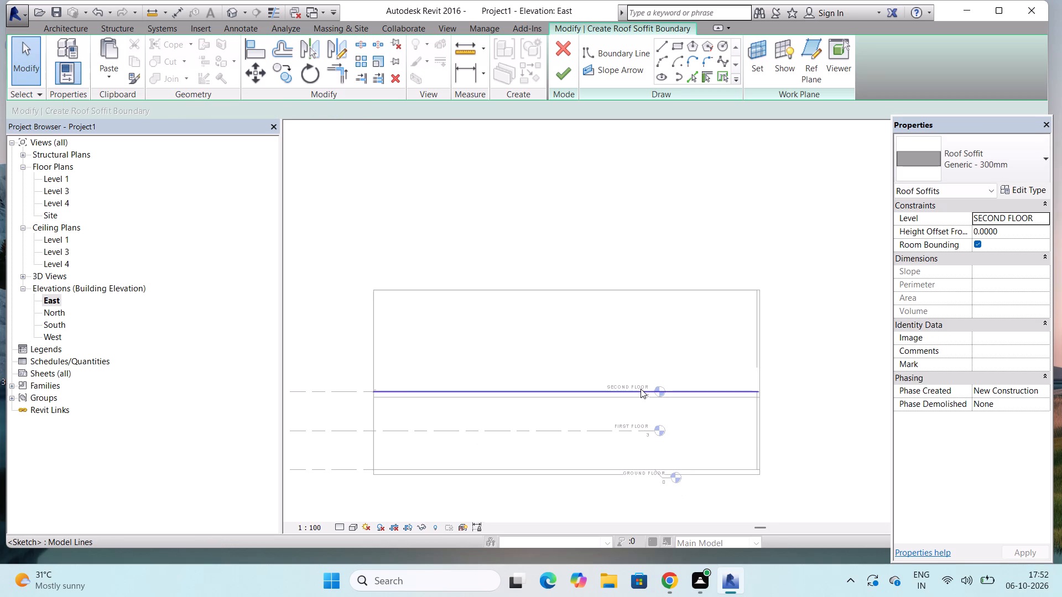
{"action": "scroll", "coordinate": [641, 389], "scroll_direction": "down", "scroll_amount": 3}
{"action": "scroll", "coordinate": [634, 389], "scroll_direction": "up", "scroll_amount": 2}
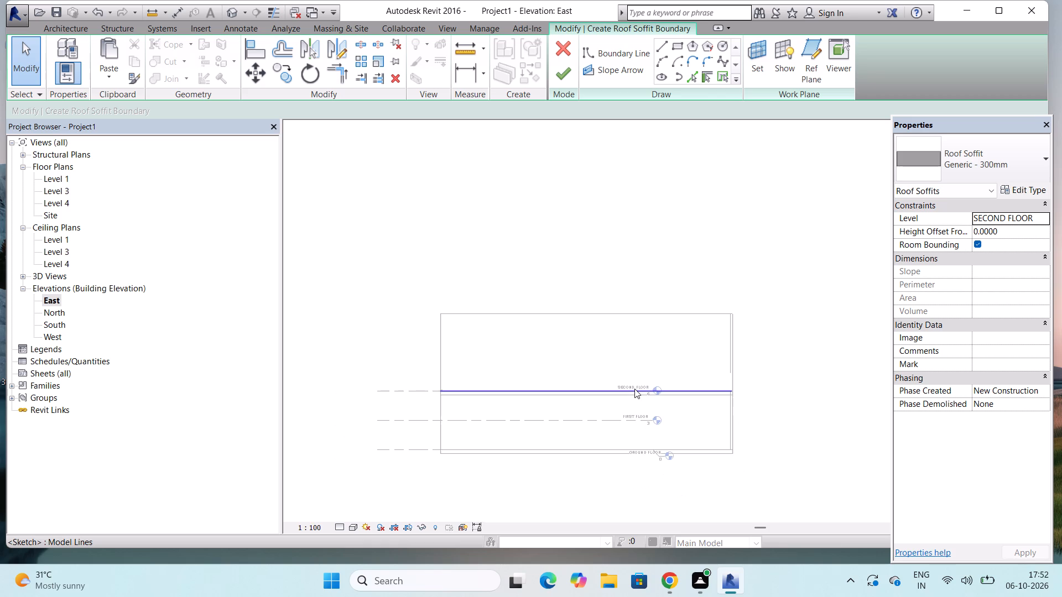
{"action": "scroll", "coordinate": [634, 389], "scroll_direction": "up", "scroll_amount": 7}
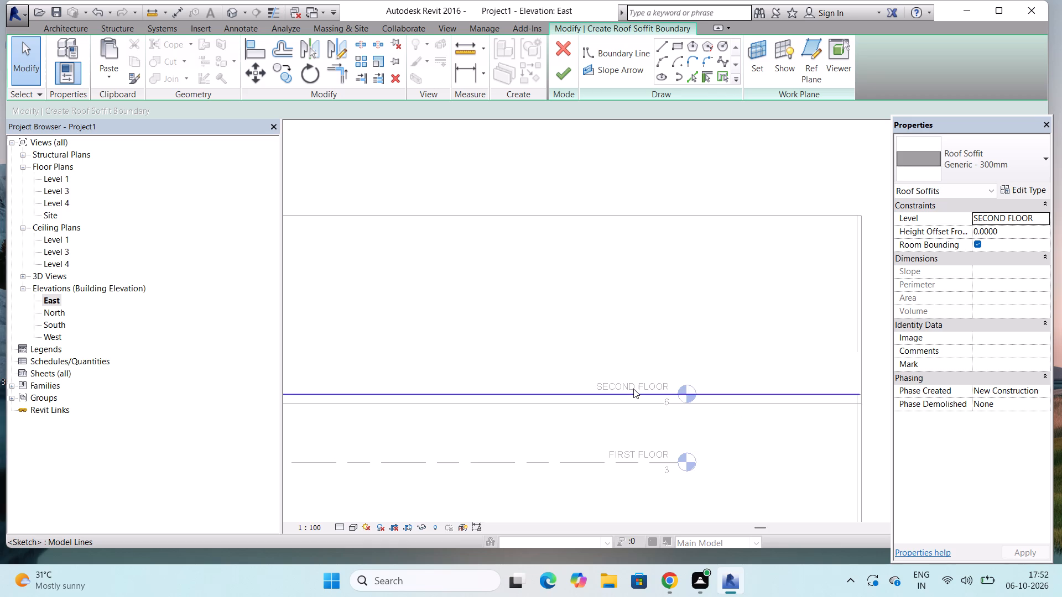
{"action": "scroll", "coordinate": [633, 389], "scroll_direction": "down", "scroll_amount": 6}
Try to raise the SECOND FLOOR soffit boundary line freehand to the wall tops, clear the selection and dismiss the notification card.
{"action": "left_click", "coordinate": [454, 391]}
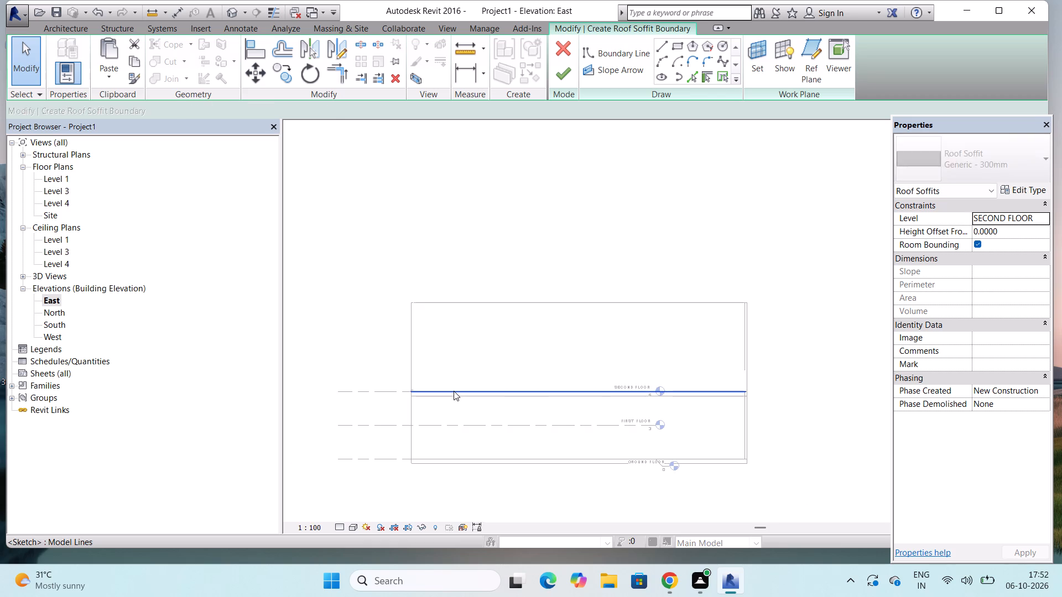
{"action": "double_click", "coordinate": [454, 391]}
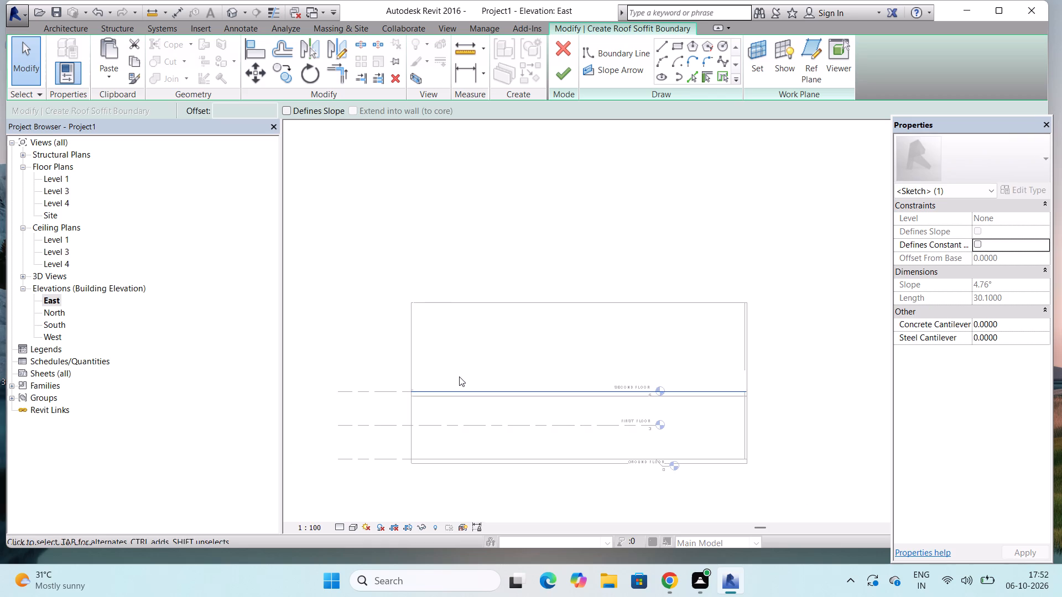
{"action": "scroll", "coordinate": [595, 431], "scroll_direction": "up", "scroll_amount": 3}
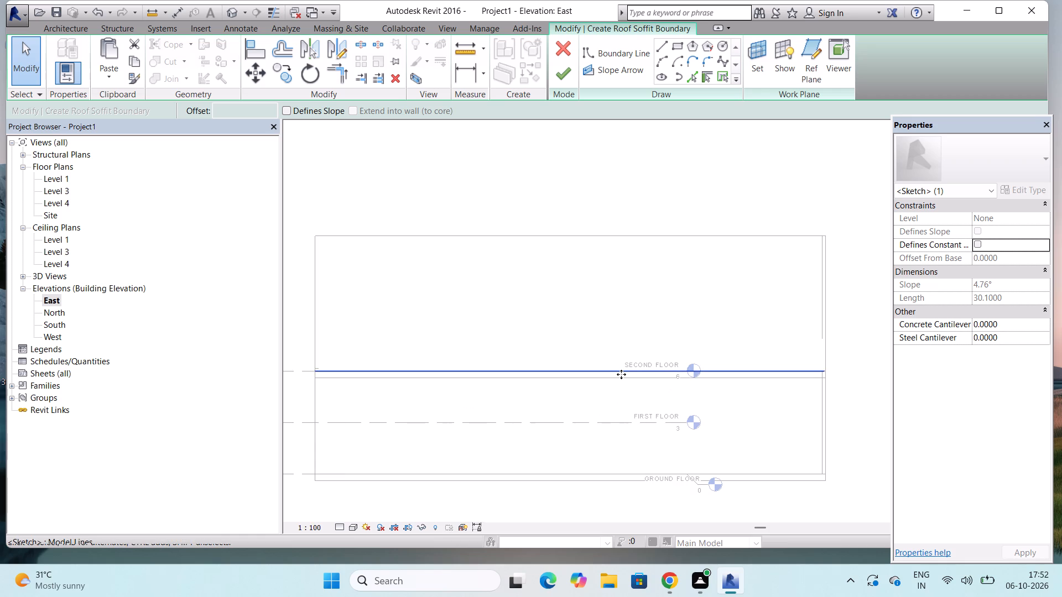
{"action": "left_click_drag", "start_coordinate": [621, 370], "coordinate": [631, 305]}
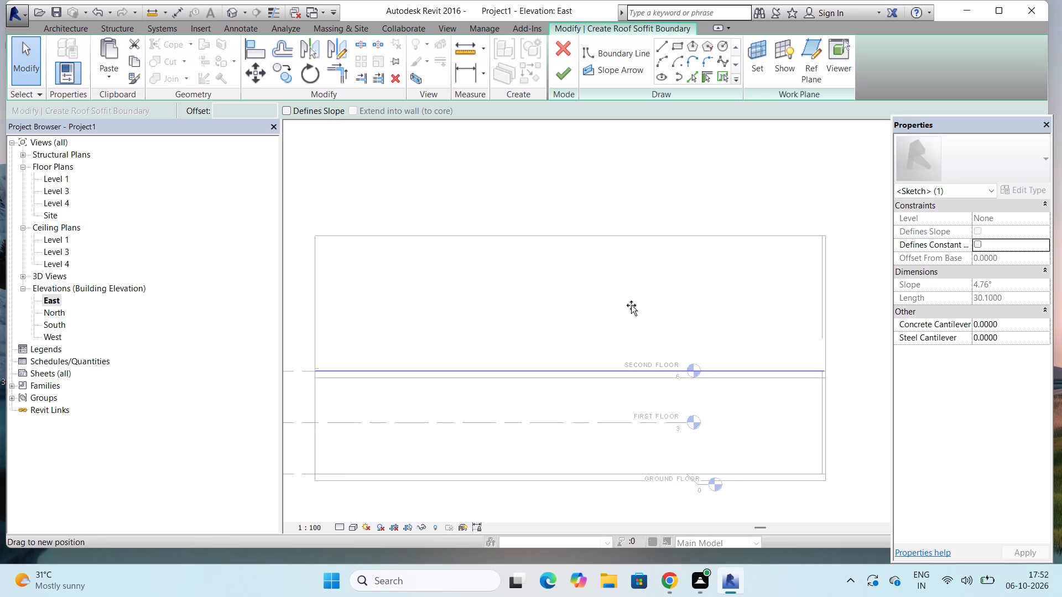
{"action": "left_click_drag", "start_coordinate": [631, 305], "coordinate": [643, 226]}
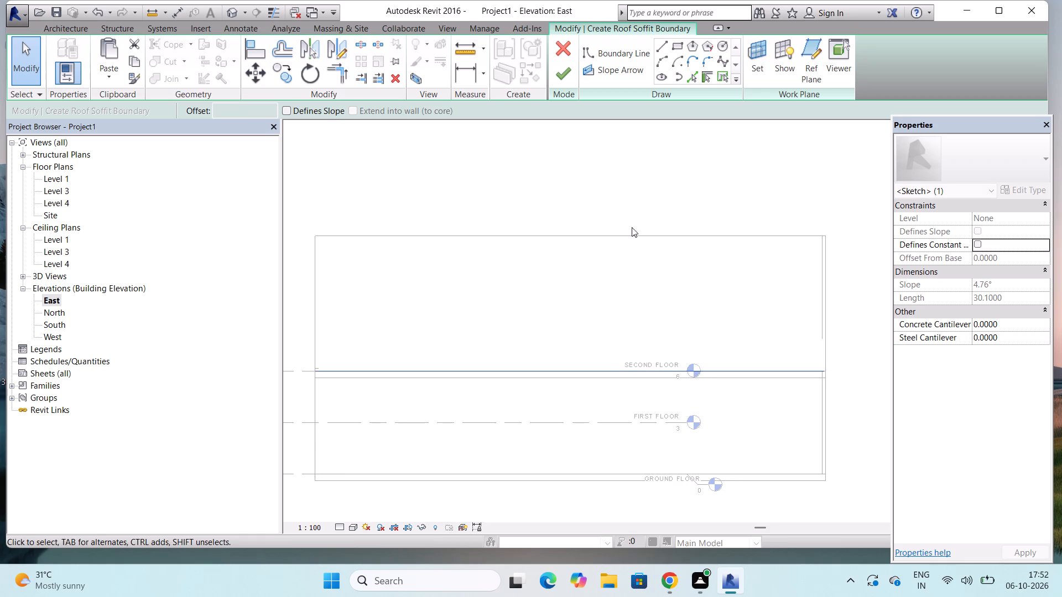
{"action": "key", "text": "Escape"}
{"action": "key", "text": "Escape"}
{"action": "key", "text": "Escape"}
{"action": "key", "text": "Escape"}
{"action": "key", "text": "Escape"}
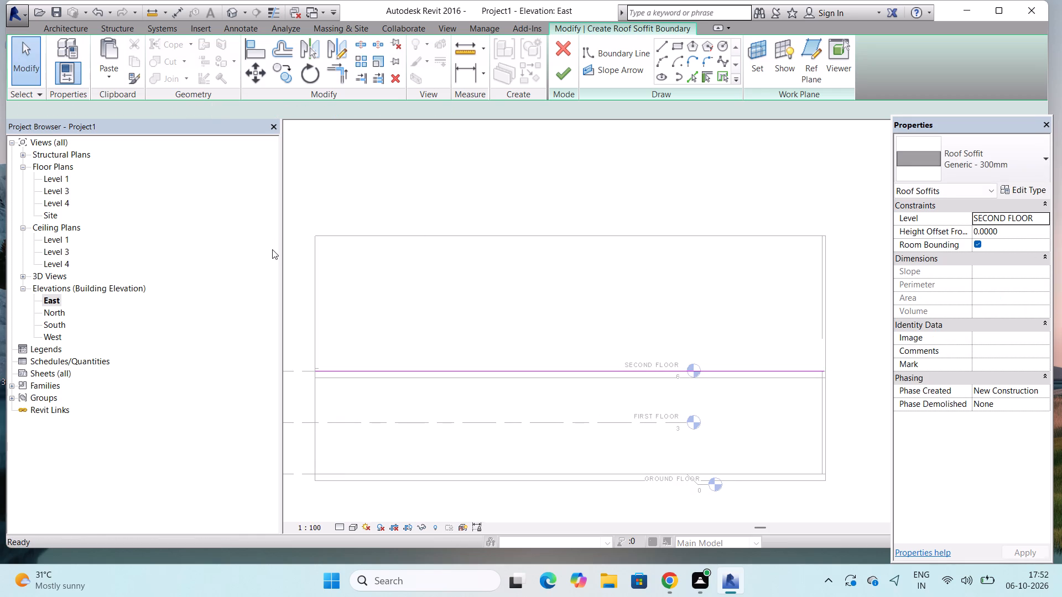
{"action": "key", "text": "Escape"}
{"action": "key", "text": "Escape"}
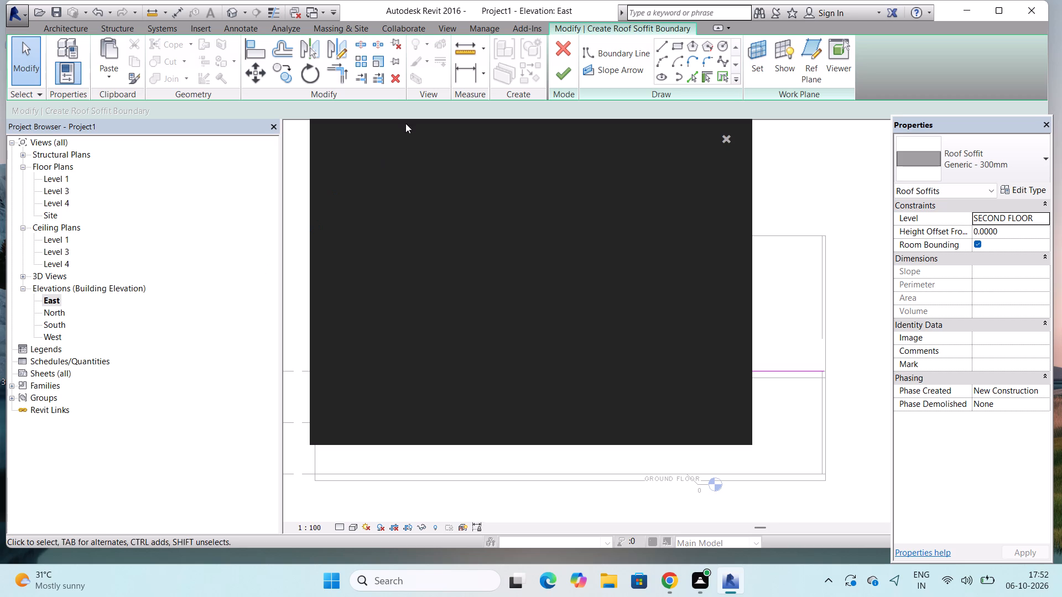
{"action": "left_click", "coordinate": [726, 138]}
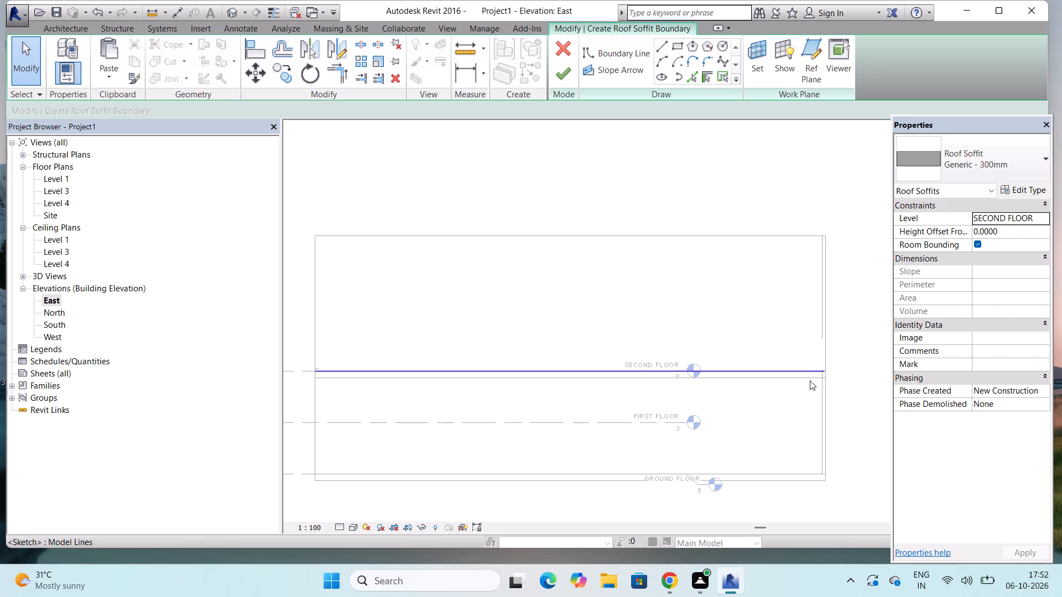
Open the Level 1 floor plan to check the soffit boundary sketch in plan.
{"action": "double_click", "coordinate": [59, 177]}
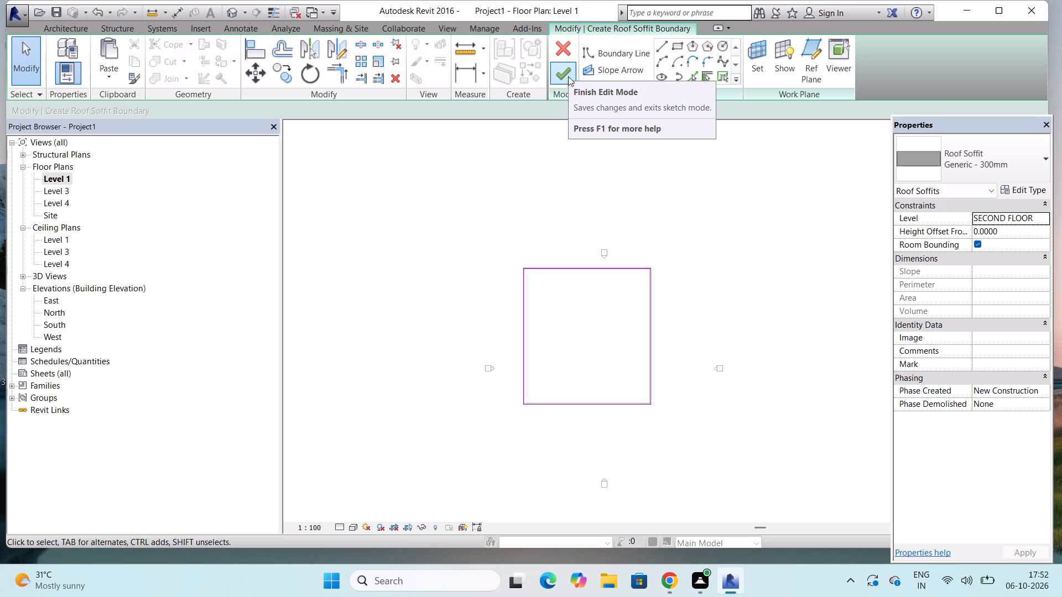
{"action": "key", "text": "Escape"}
{"action": "key", "text": "Escape"}
{"action": "key", "text": "Escape"}
{"action": "key", "text": "Escape"}
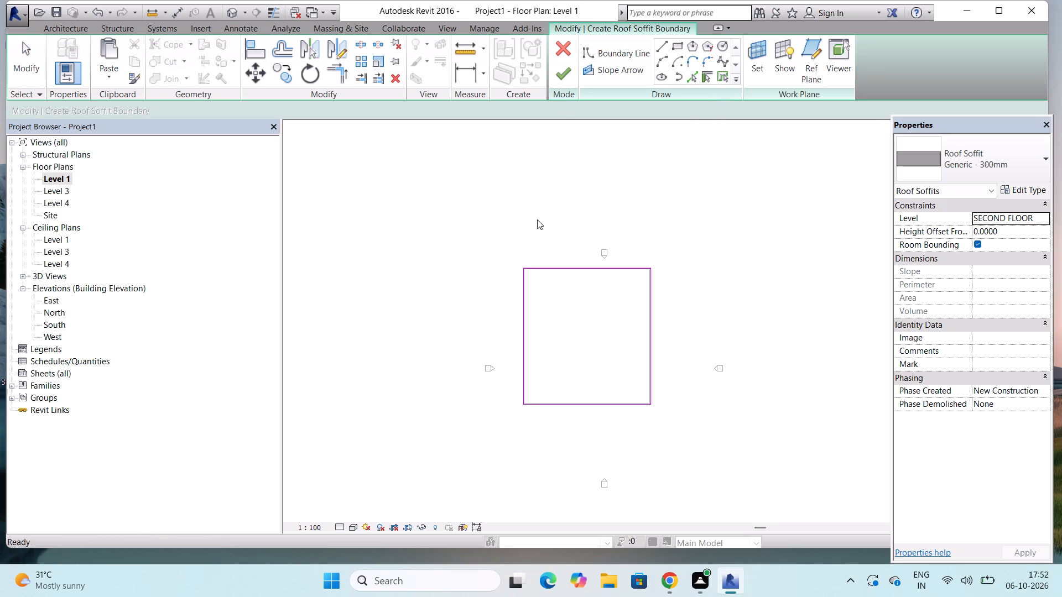
Finish the roof soffit boundary sketch to create the Generic - 300mm soffit on the SECOND FLOOR level.
{"action": "left_click", "coordinate": [565, 70]}
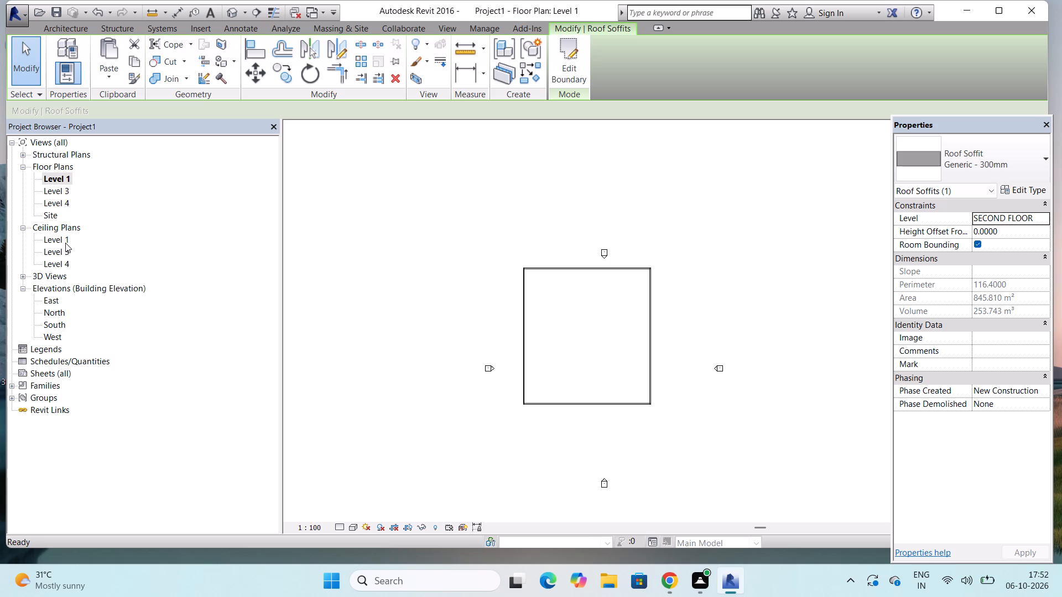
In the East elevation, raise the roof soffit to the wall tops, at a height offset of about 7.70 from SECOND FLOOR.
{"action": "double_click", "coordinate": [55, 296]}
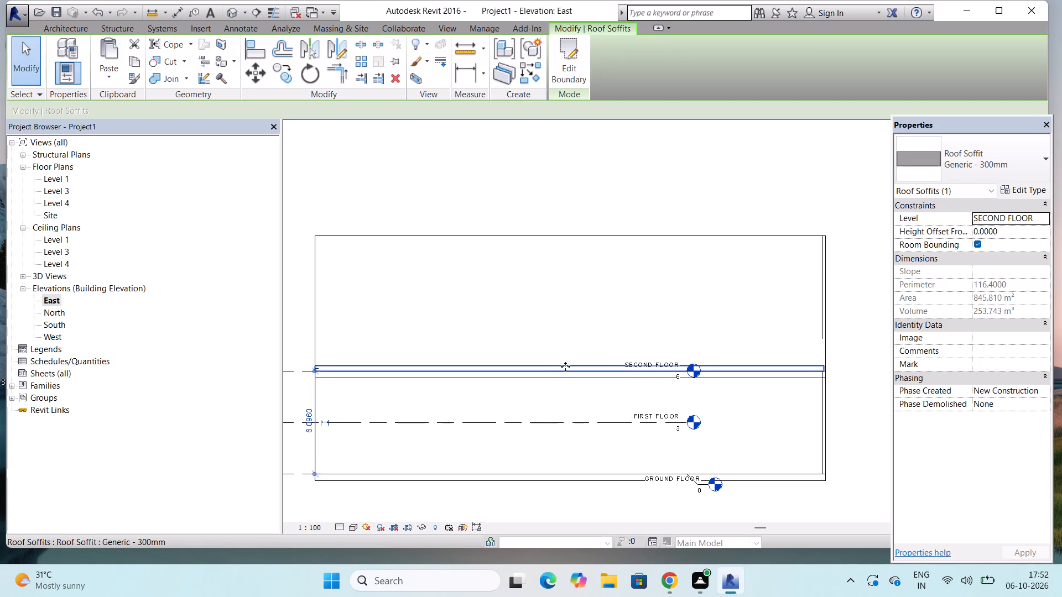
{"action": "left_click", "coordinate": [565, 366]}
{"action": "left_click", "coordinate": [565, 366]}
{"action": "left_click_drag", "start_coordinate": [565, 366], "coordinate": [584, 288]}
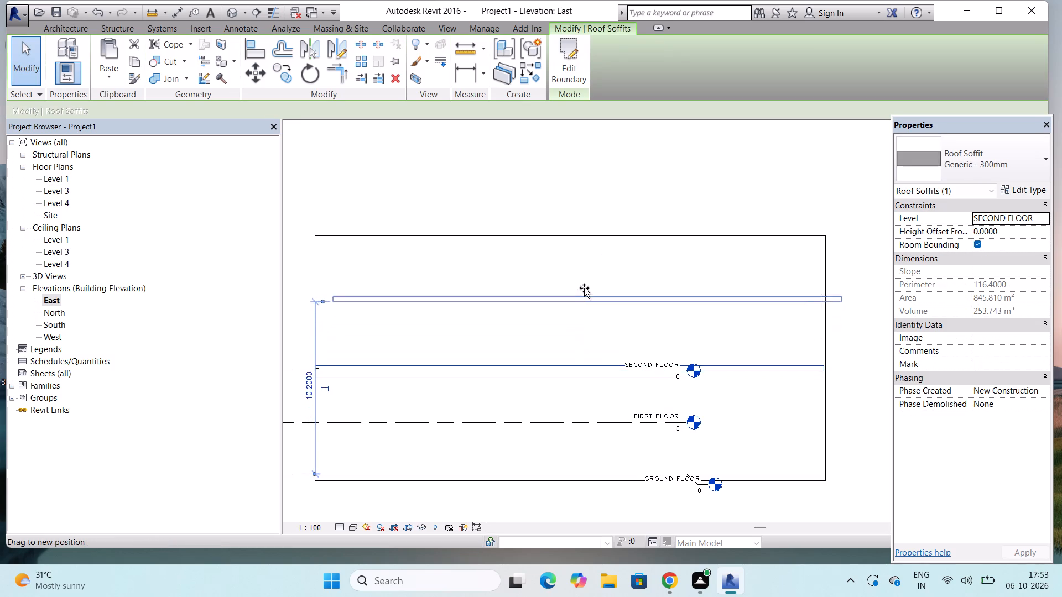
{"action": "left_click_drag", "start_coordinate": [584, 288], "coordinate": [547, 233]}
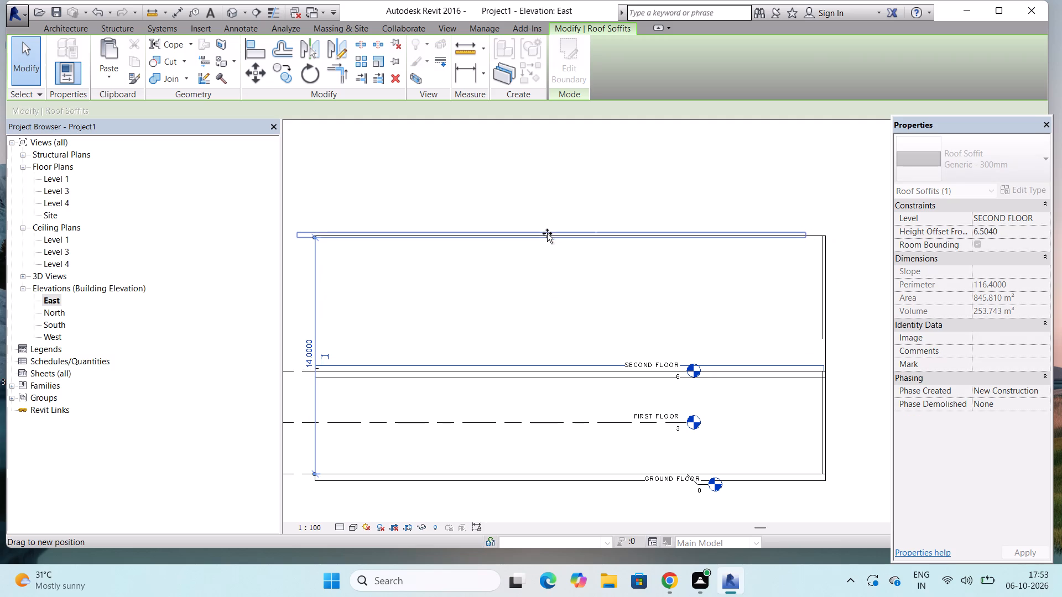
{"action": "left_click_drag", "start_coordinate": [547, 233], "coordinate": [554, 237]}
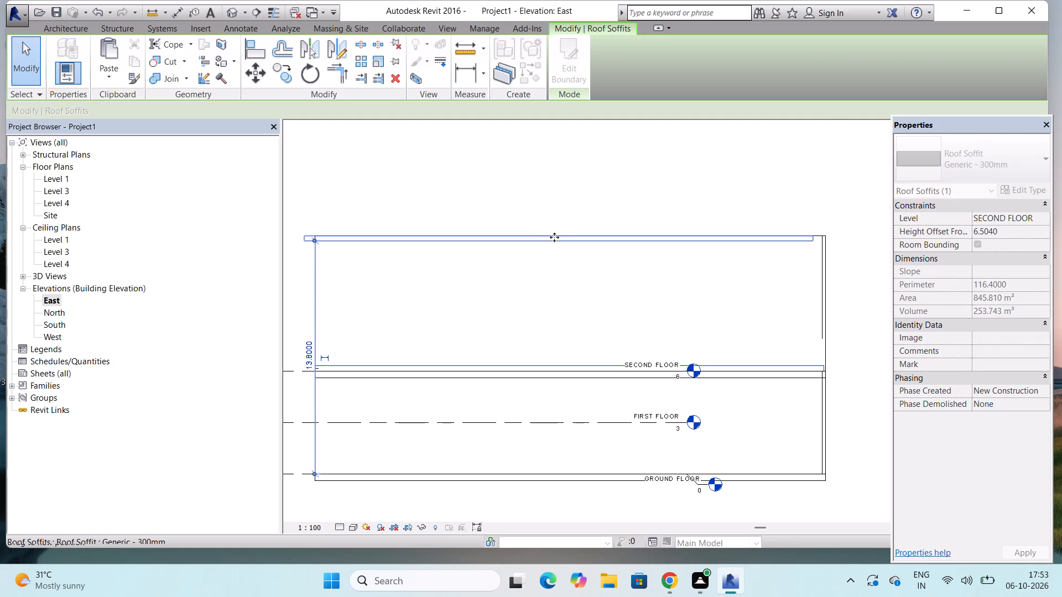
{"action": "scroll", "coordinate": [821, 234], "scroll_direction": "up", "scroll_amount": 8}
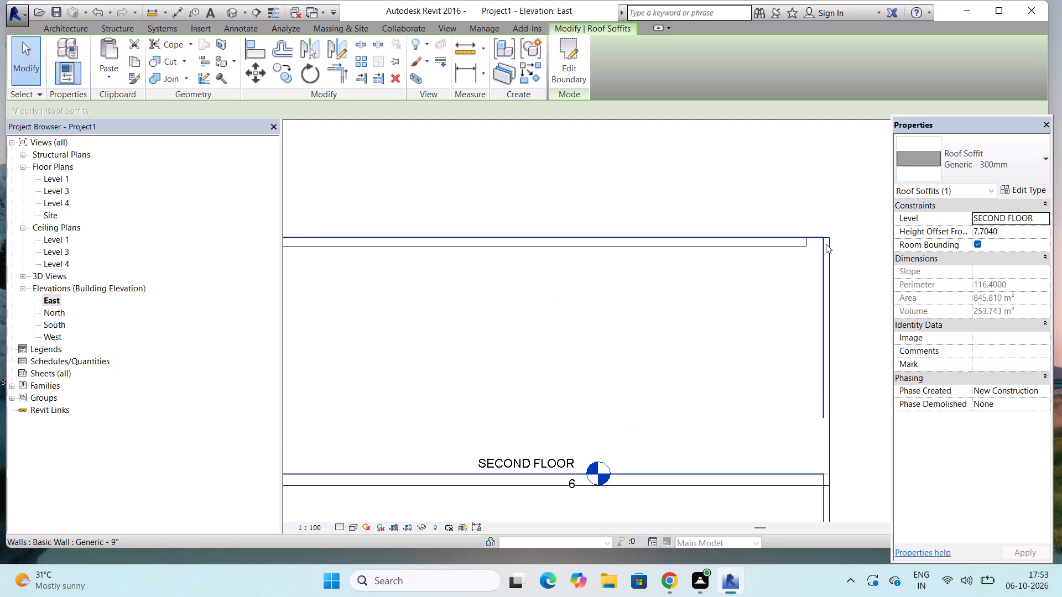
Shift the raised roof soffit sideways until its end meets the outer top corner of the upper wall, and clear the selection.
{"action": "scroll", "coordinate": [826, 244], "scroll_direction": "up", "scroll_amount": 9}
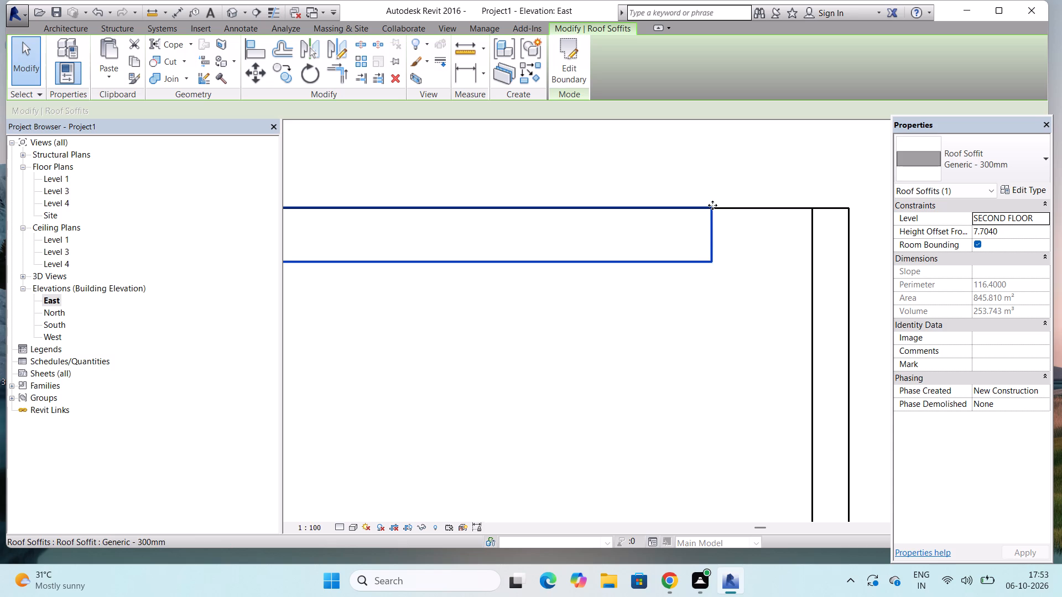
{"action": "left_click_drag", "start_coordinate": [711, 208], "coordinate": [730, 212]}
{"action": "left_click_drag", "start_coordinate": [730, 212], "coordinate": [846, 208]}
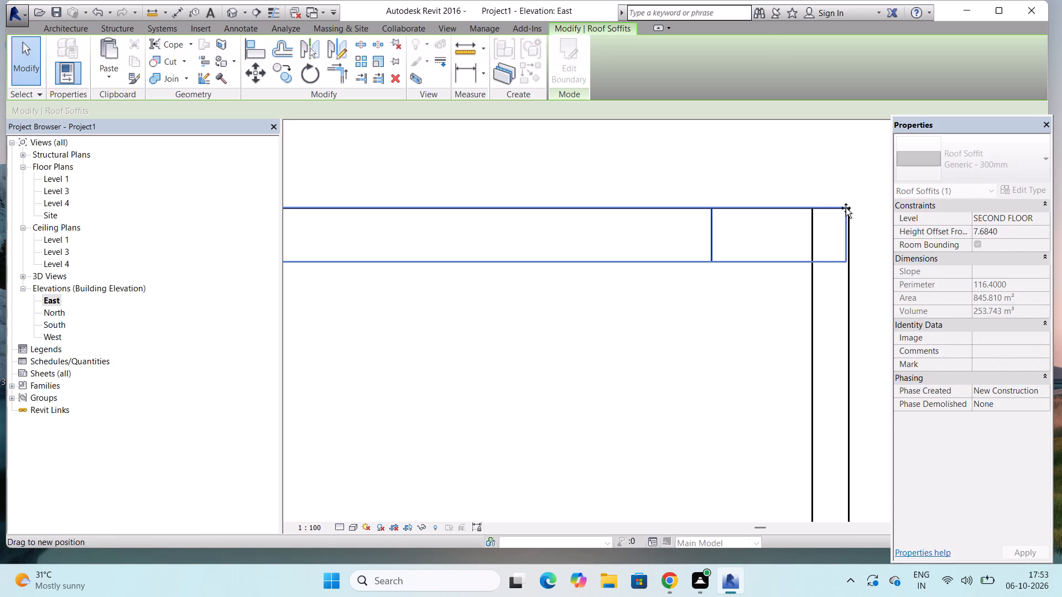
{"action": "left_click_drag", "start_coordinate": [846, 208], "coordinate": [848, 209]}
{"action": "scroll", "coordinate": [730, 301], "scroll_direction": "down", "scroll_amount": 8}
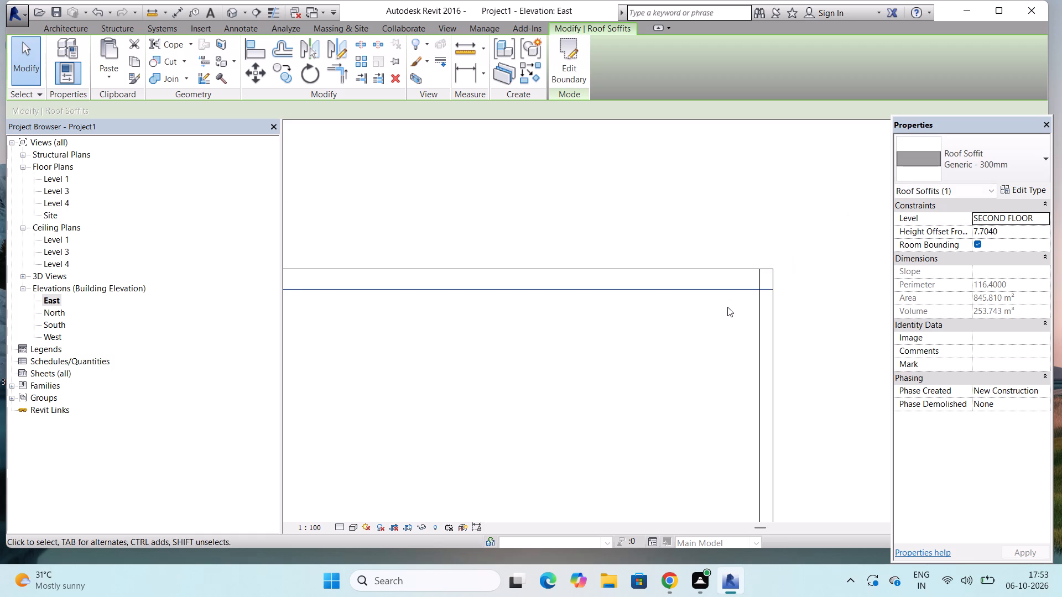
{"action": "scroll", "coordinate": [727, 307], "scroll_direction": "down", "scroll_amount": 14}
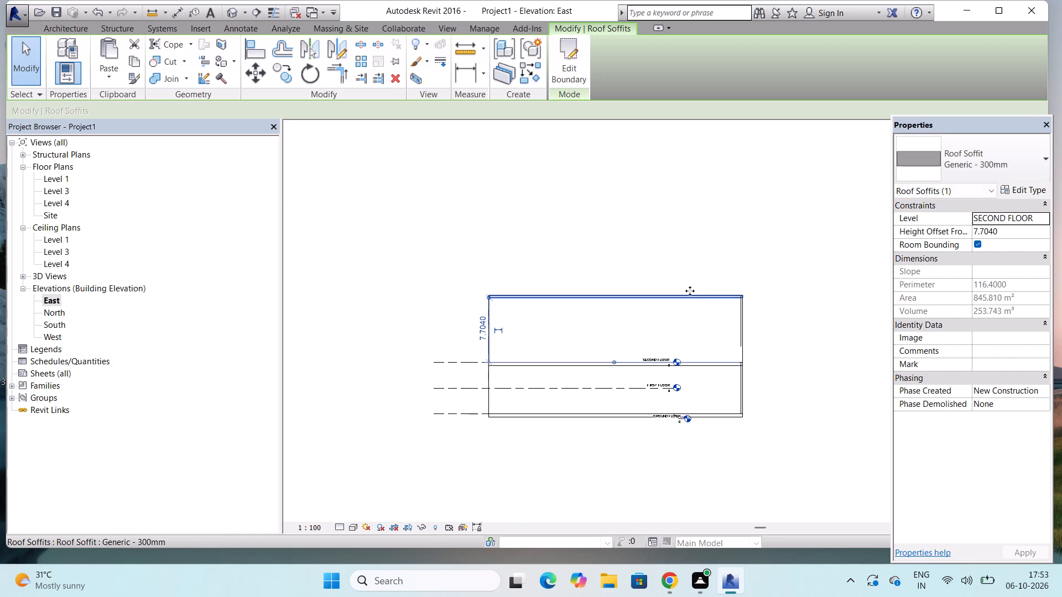
{"action": "left_click", "coordinate": [440, 247]}
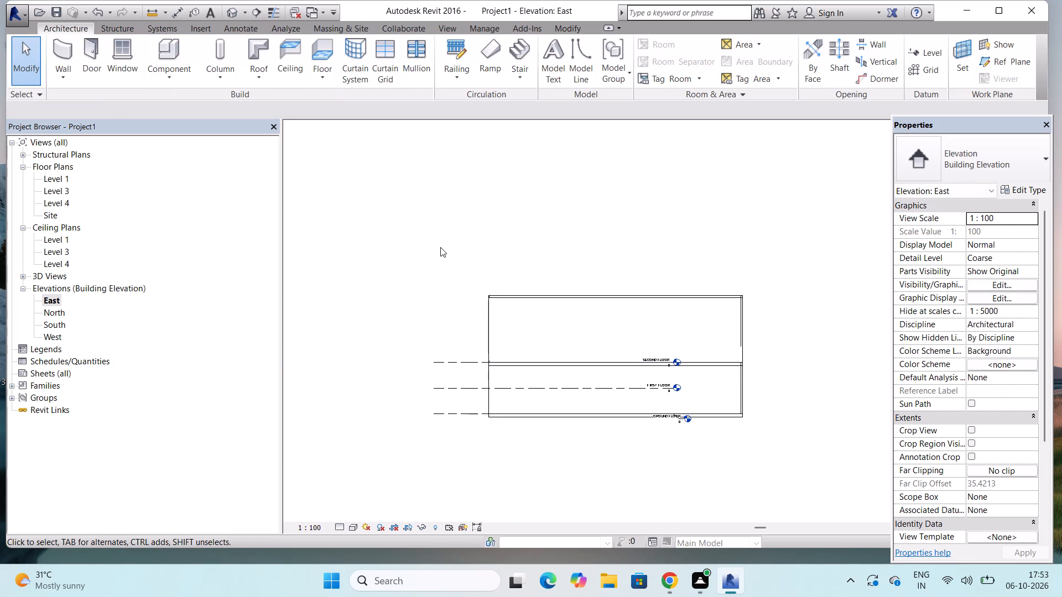
Examine the building in the 3D view, checking the roof soffit, wall edges and floor slabs, and dismiss the notification card.
{"action": "left_click", "coordinate": [226, 12]}
{"action": "scroll", "coordinate": [419, 353], "scroll_direction": "down", "scroll_amount": 9}
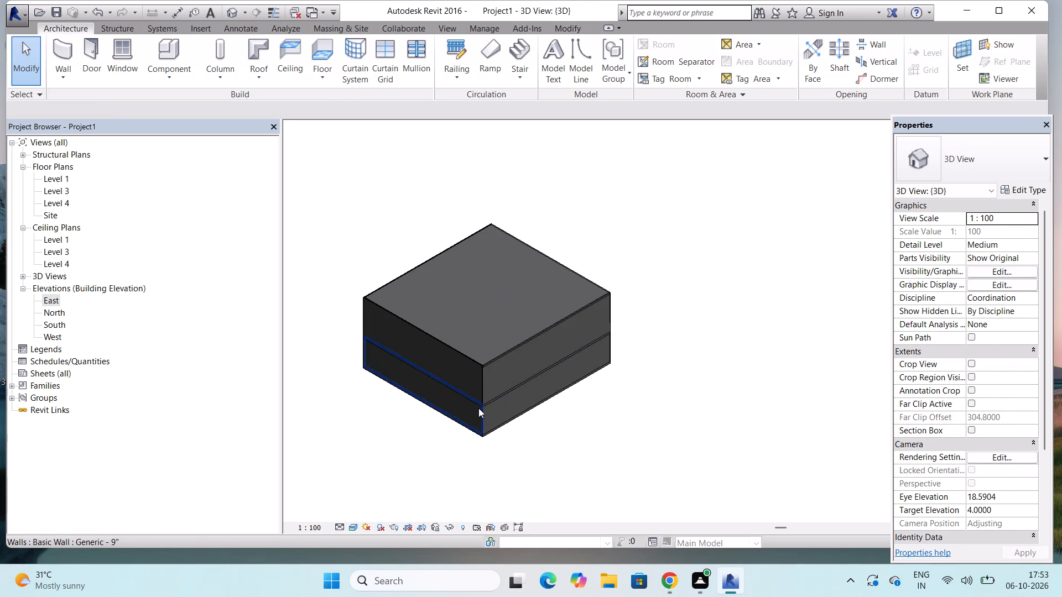
{"action": "scroll", "coordinate": [498, 434], "scroll_direction": "up", "scroll_amount": 5}
{"action": "scroll", "coordinate": [637, 200], "scroll_direction": "down", "scroll_amount": 4}
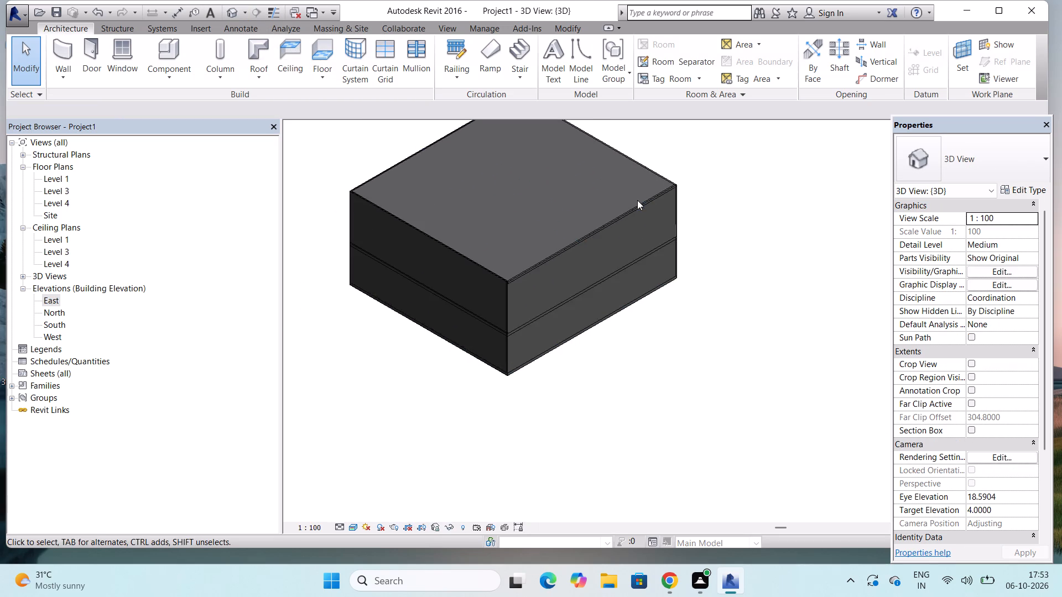
{"action": "scroll", "coordinate": [637, 200], "scroll_direction": "down", "scroll_amount": 2}
{"action": "scroll", "coordinate": [531, 258], "scroll_direction": "up", "scroll_amount": 13}
{"action": "scroll", "coordinate": [501, 386], "scroll_direction": "down", "scroll_amount": 4}
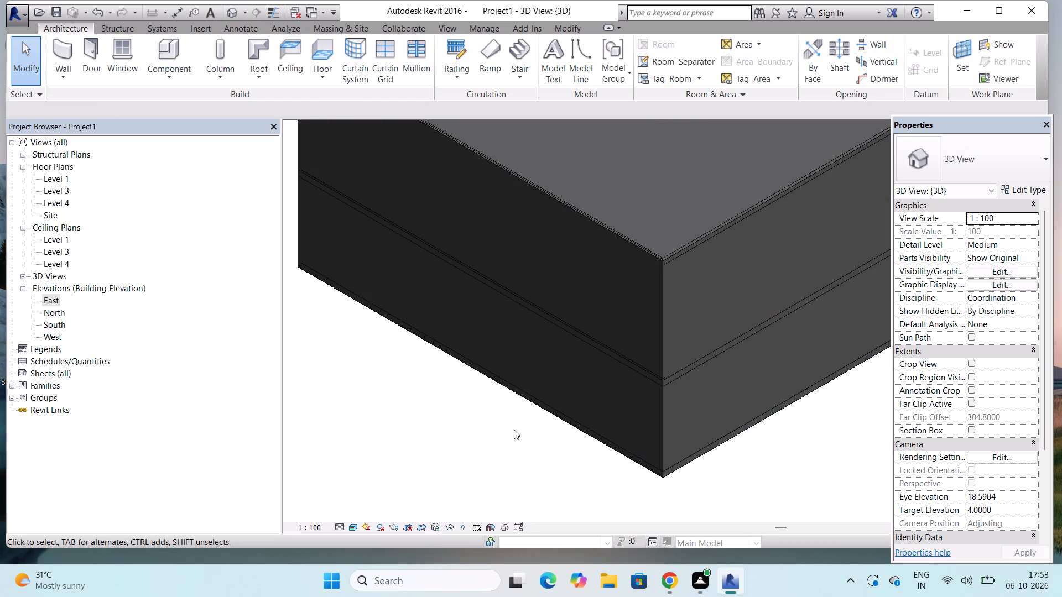
{"action": "scroll", "coordinate": [514, 430], "scroll_direction": "down", "scroll_amount": 4}
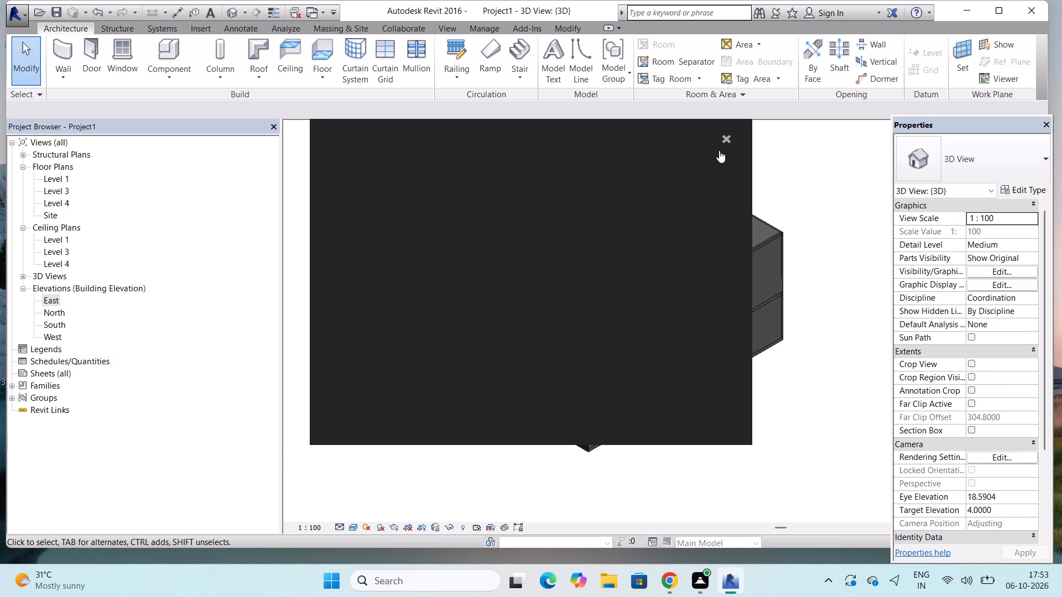
{"action": "left_click", "coordinate": [726, 135]}
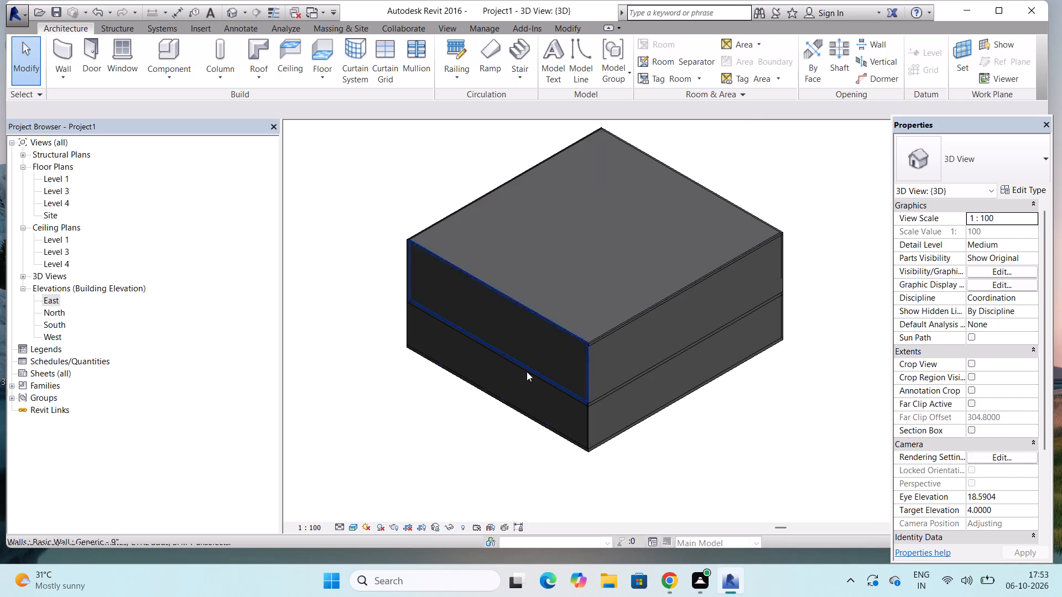
{"action": "scroll", "coordinate": [527, 371], "scroll_direction": "up", "scroll_amount": 4}
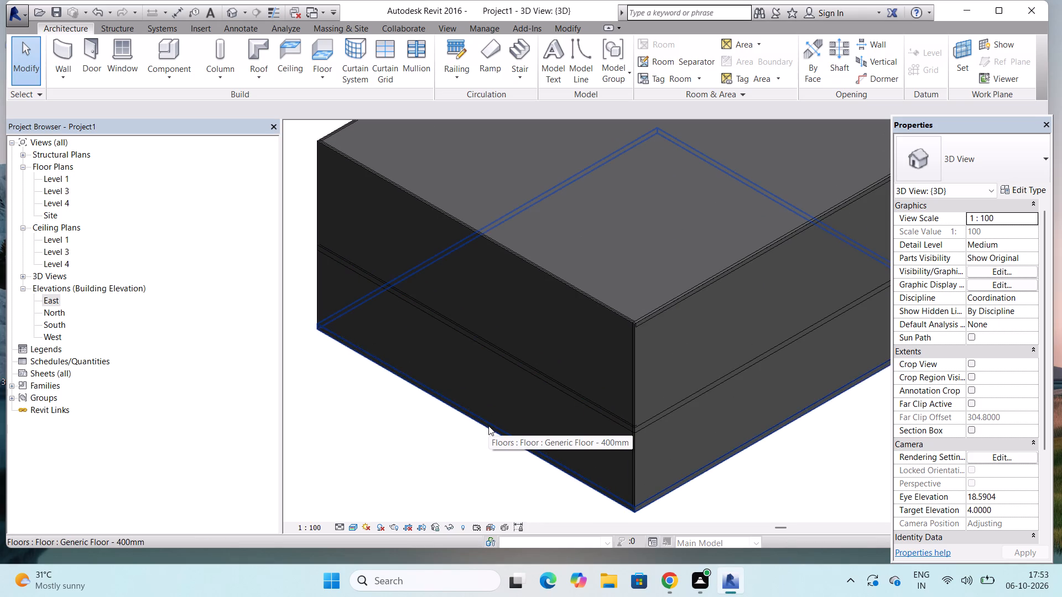
{"action": "scroll", "coordinate": [488, 426], "scroll_direction": "down", "scroll_amount": 4}
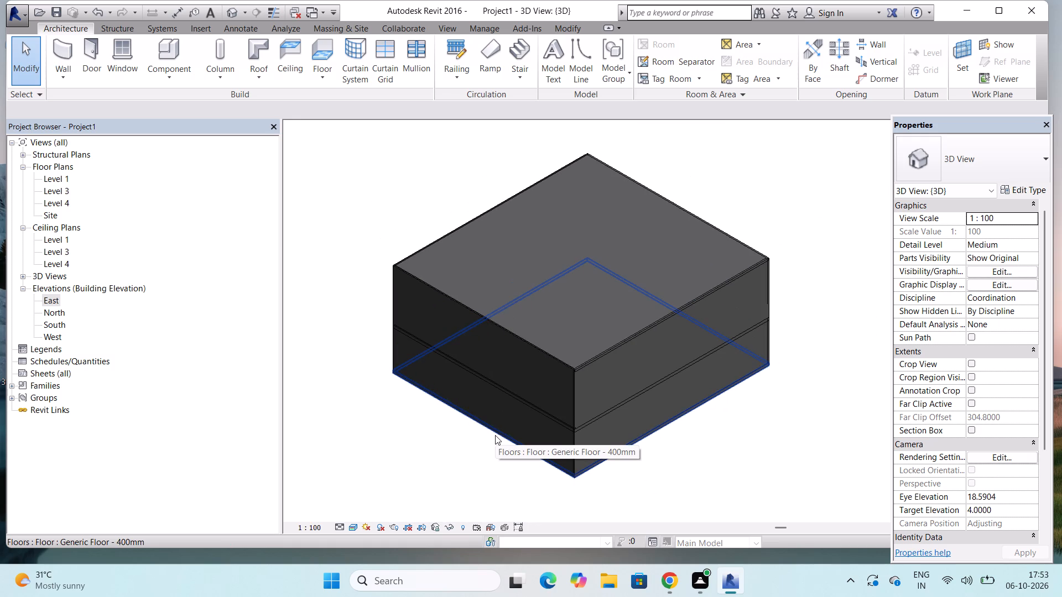
{"action": "scroll", "coordinate": [495, 435], "scroll_direction": "up", "scroll_amount": 3}
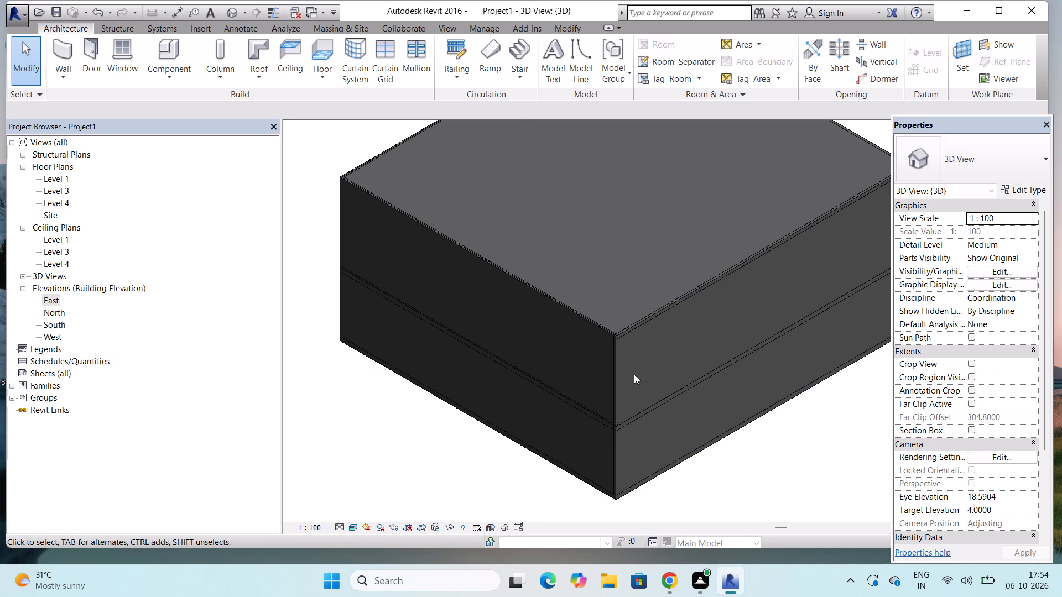
{"action": "scroll", "coordinate": [622, 385], "scroll_direction": "down", "scroll_amount": 5}
{"action": "scroll", "coordinate": [585, 420], "scroll_direction": "up", "scroll_amount": 4}
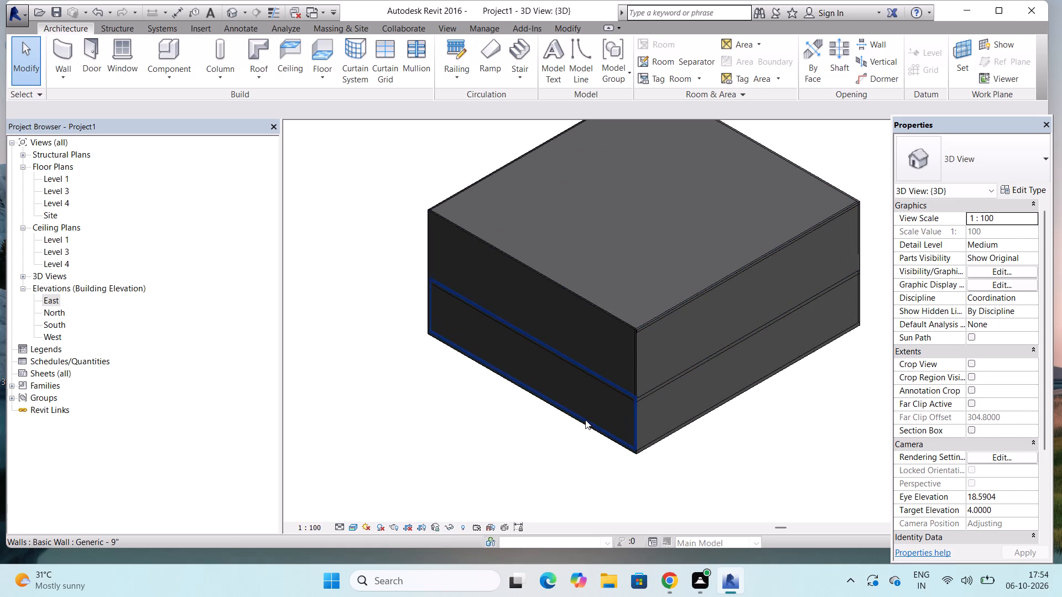
Select the lower-storey Generic - 9" wall in the 3D view and locate it in the Level 1 floor plan.
{"action": "triple_click", "coordinate": [595, 390]}
{"action": "triple_click", "coordinate": [595, 390]}
{"action": "left_click", "coordinate": [595, 390]}
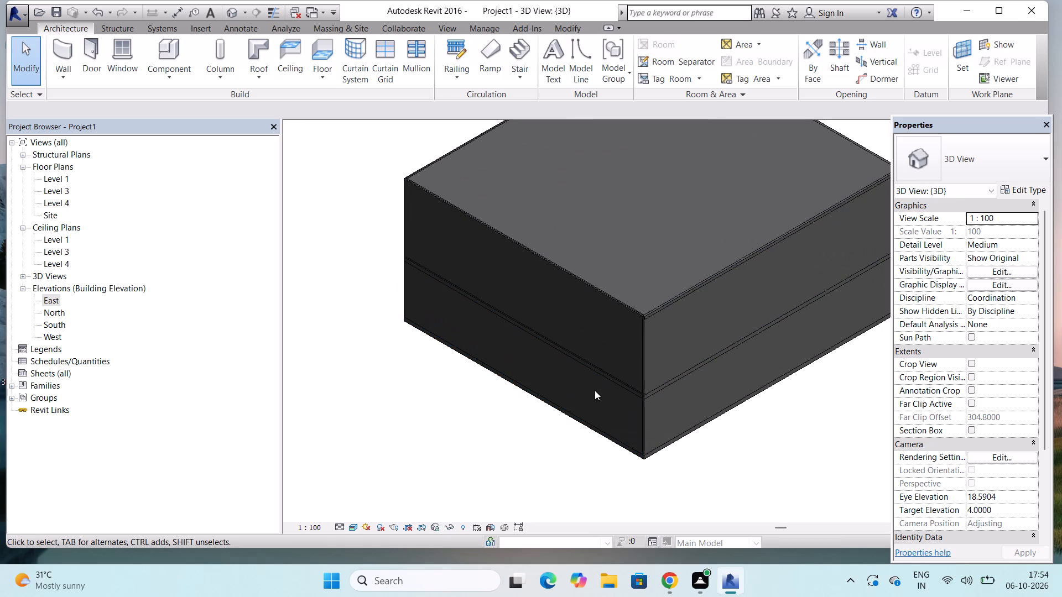
{"action": "left_click", "coordinate": [595, 390]}
{"action": "left_click", "coordinate": [639, 416]}
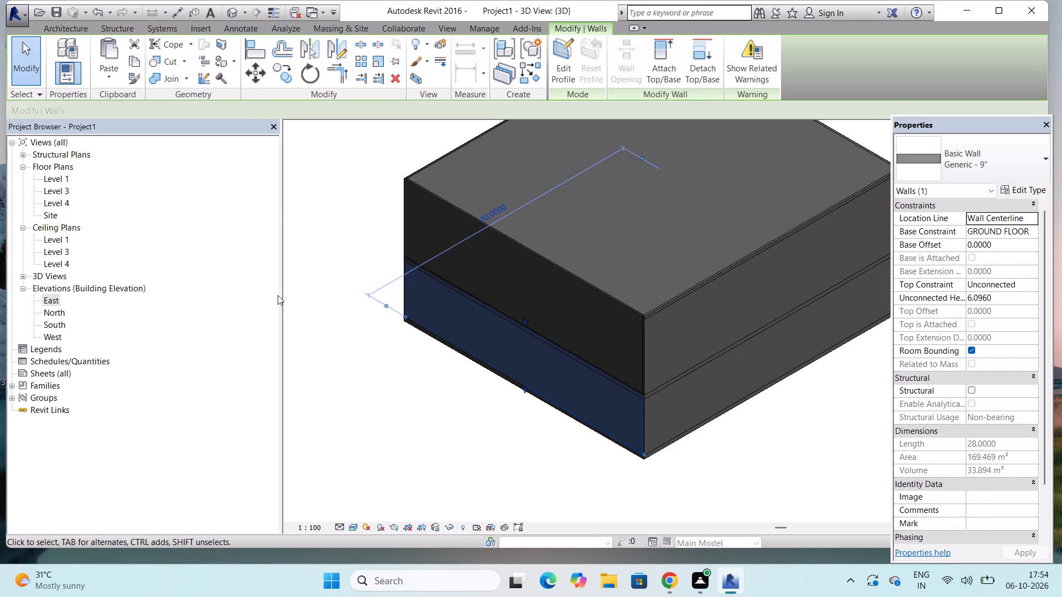
{"action": "left_click", "coordinate": [64, 176]}
{"action": "double_click", "coordinate": [64, 176]}
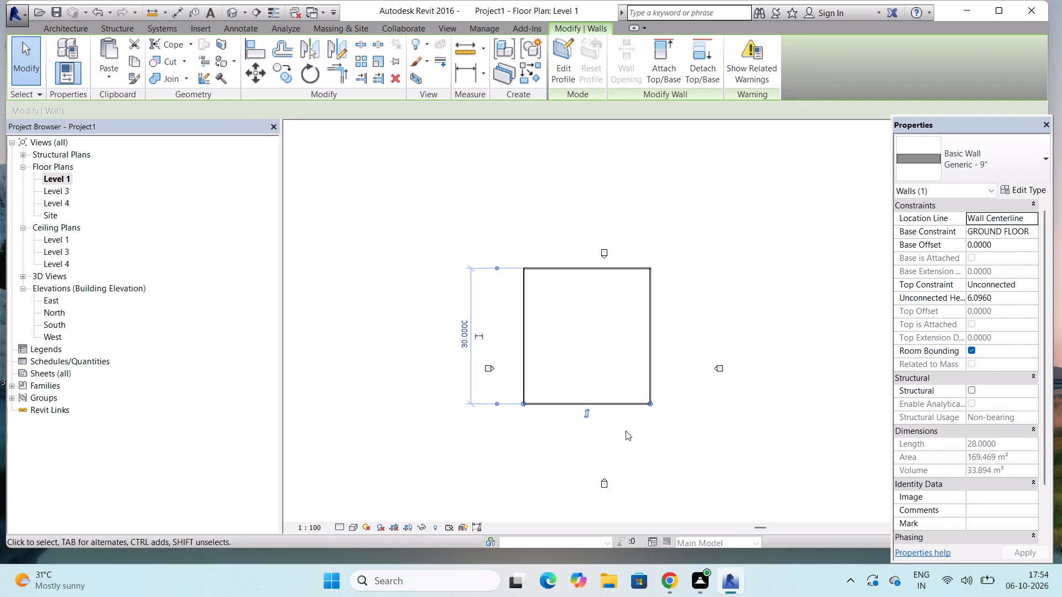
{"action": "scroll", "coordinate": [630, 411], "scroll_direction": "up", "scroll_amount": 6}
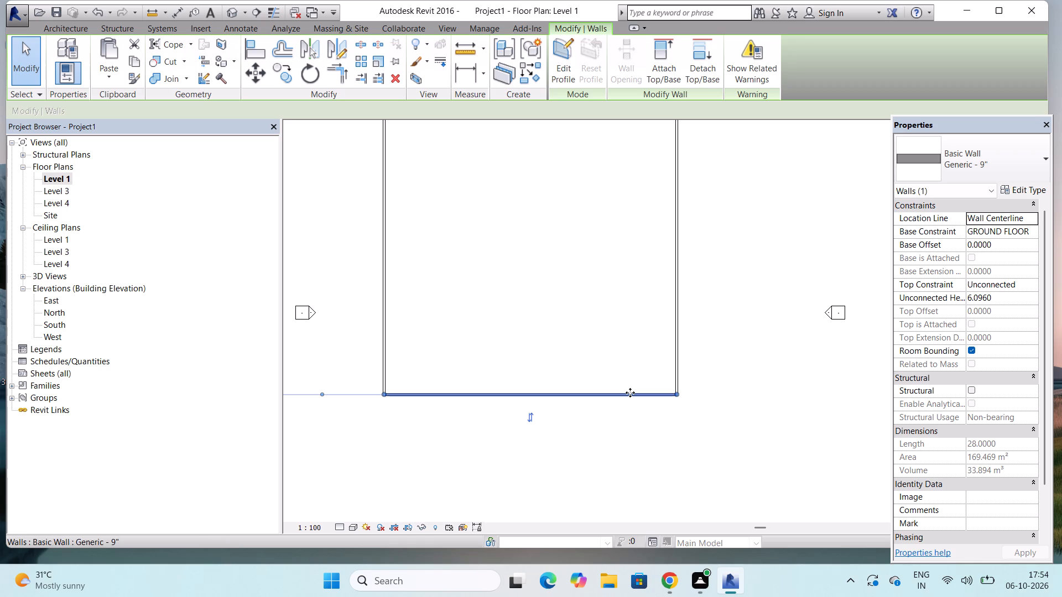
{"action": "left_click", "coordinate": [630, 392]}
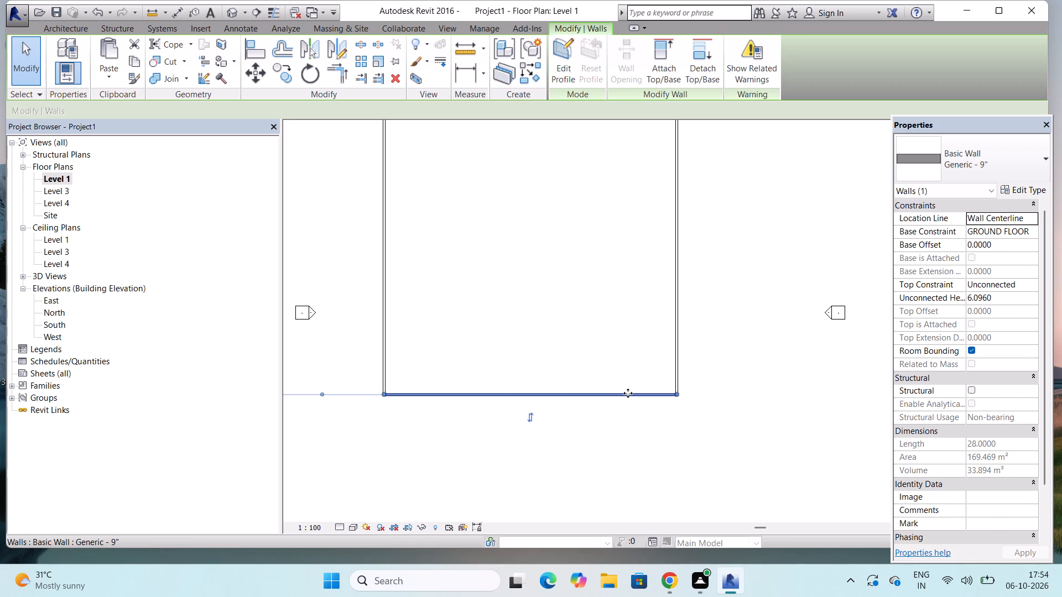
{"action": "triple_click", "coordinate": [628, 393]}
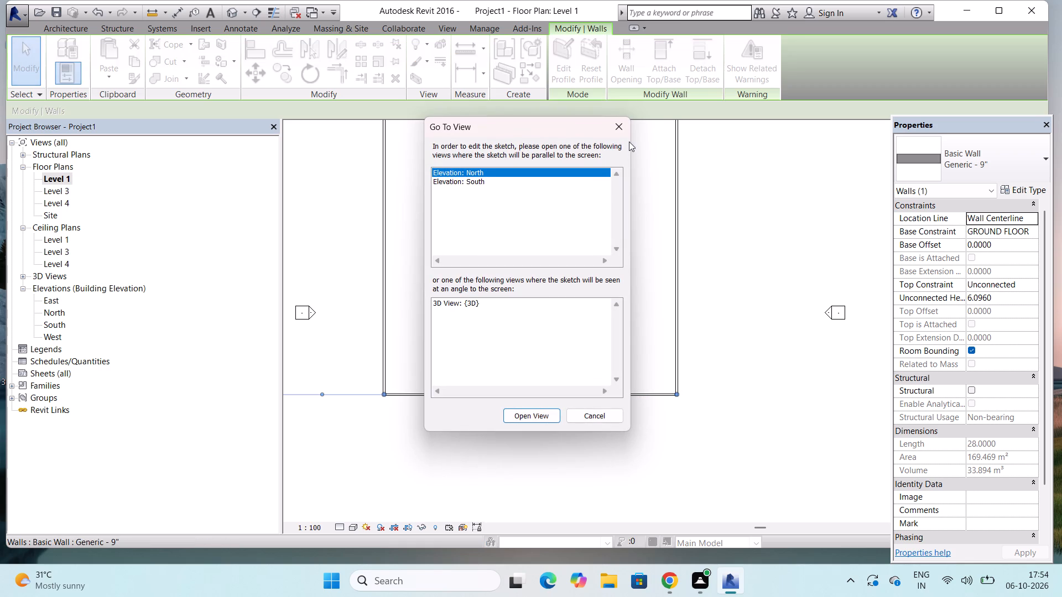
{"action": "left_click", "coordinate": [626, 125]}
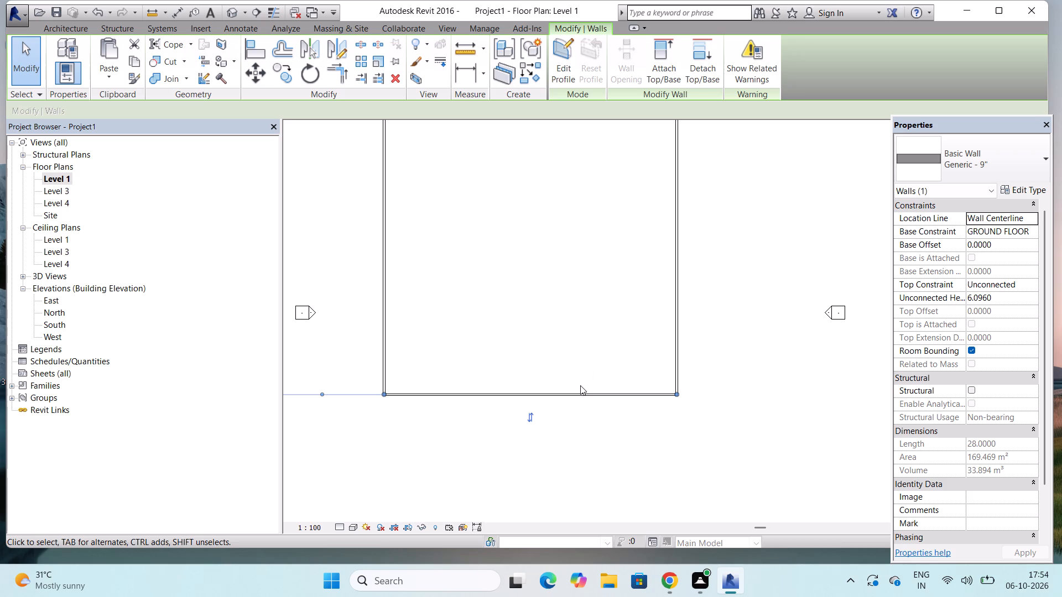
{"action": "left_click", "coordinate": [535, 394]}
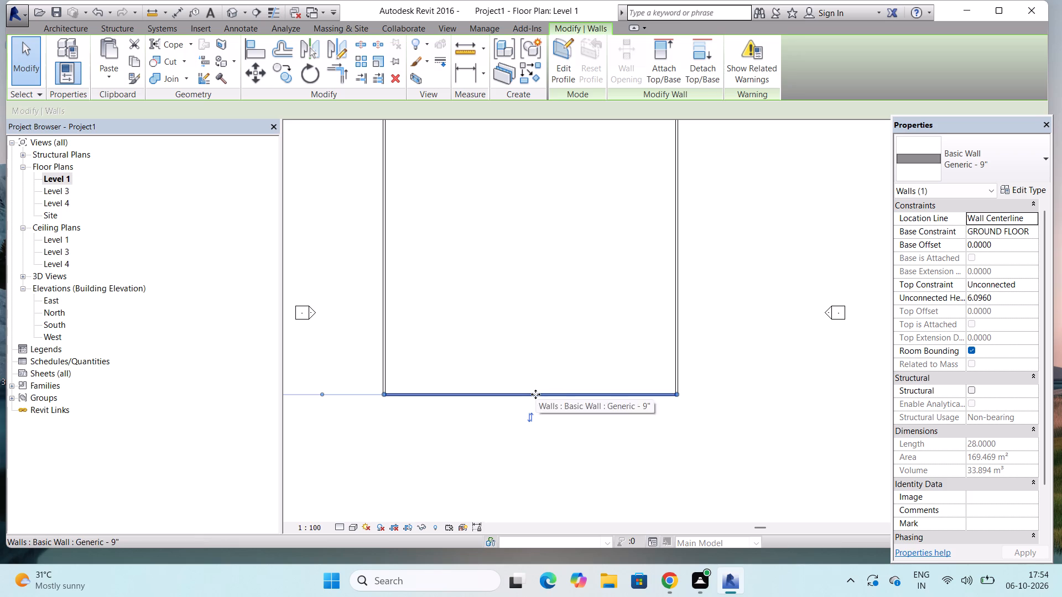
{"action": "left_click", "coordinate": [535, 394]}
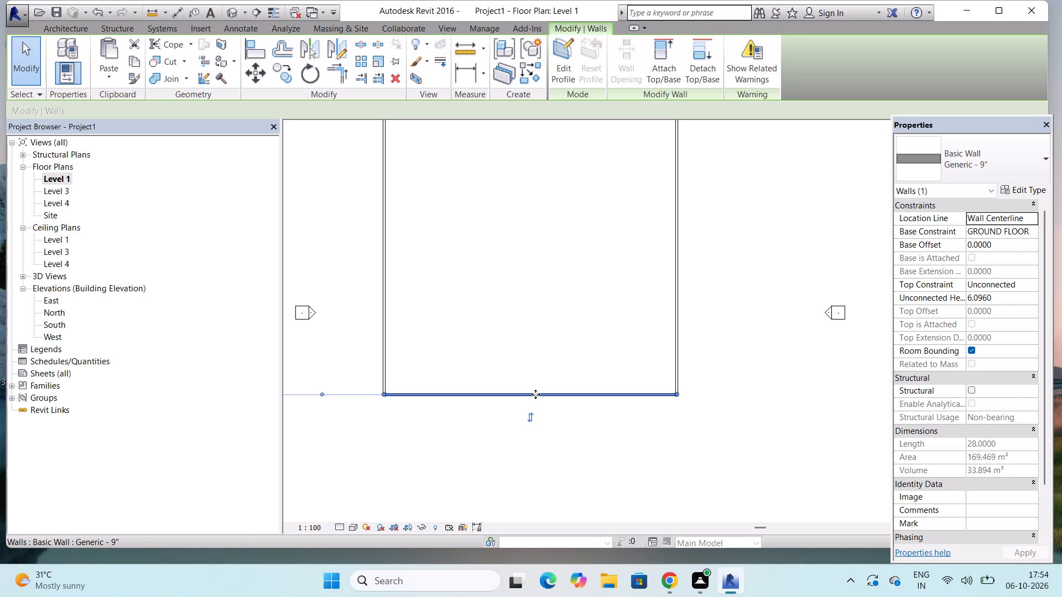
Inspect the lower-storey walls against the floor levels in the East elevation, dismissing the notification card and selecting the 30 m wall.
{"action": "double_click", "coordinate": [51, 300]}
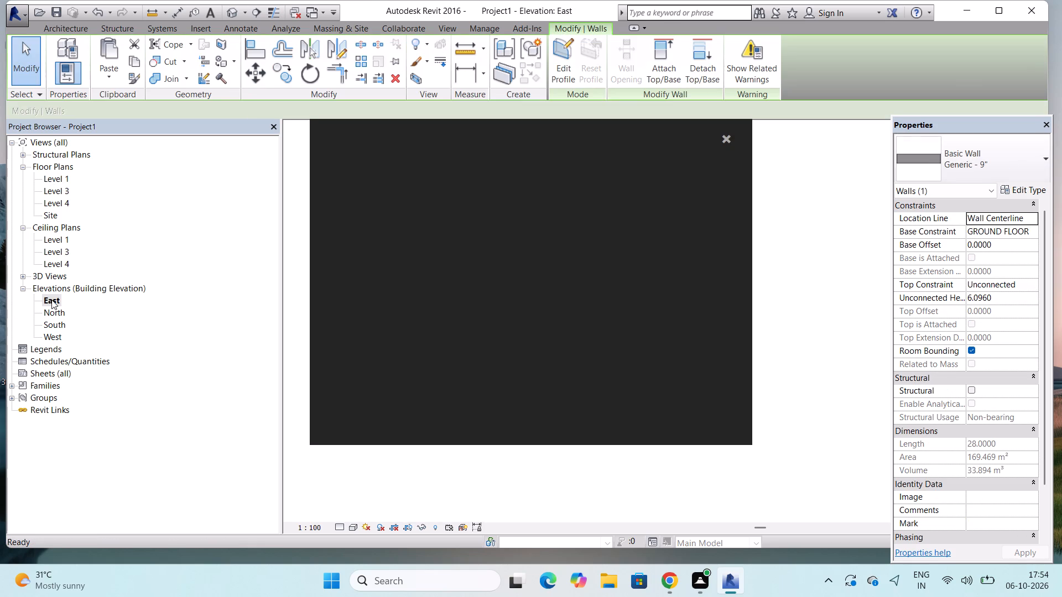
{"action": "left_click", "coordinate": [729, 138]}
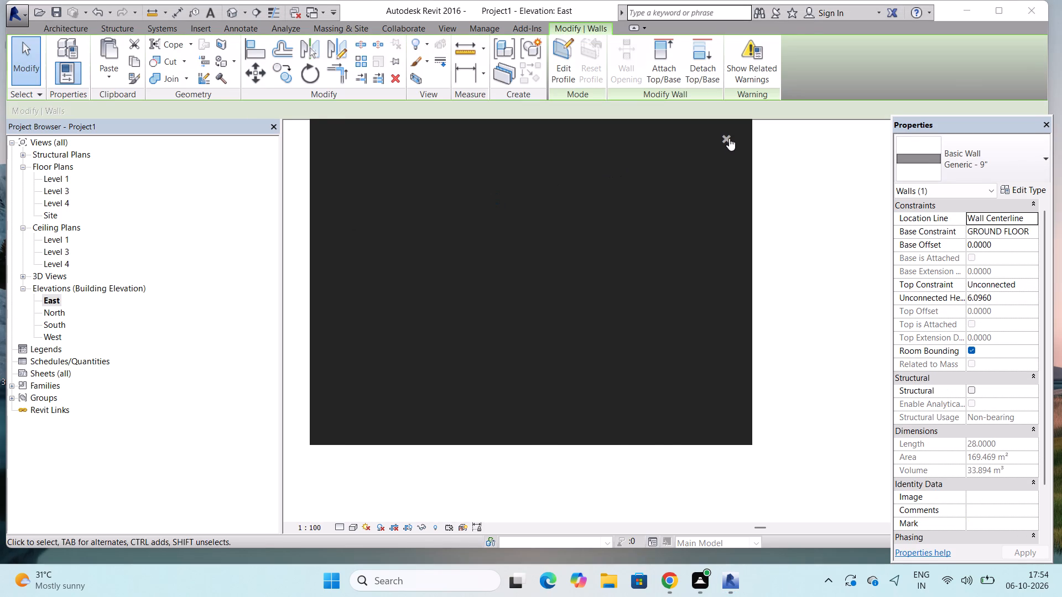
{"action": "scroll", "coordinate": [603, 405], "scroll_direction": "up", "scroll_amount": 4}
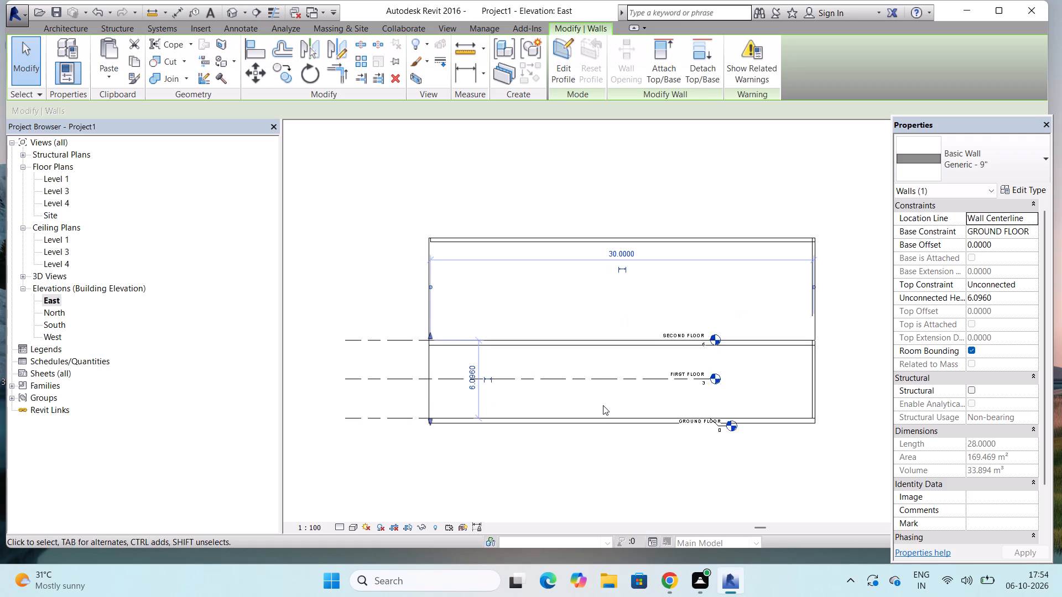
{"action": "left_click", "coordinate": [845, 378]}
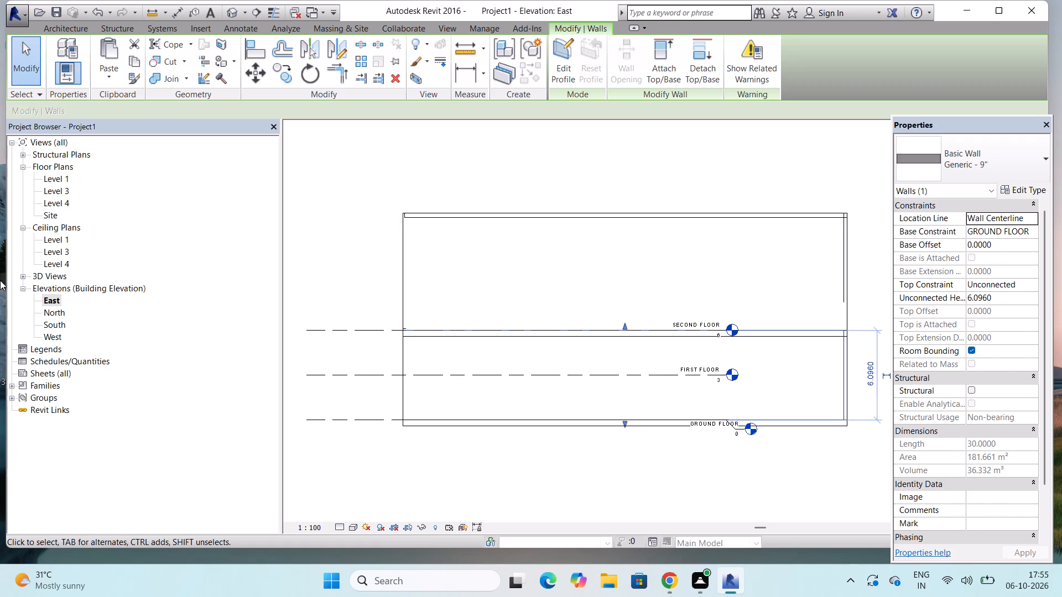
Open the Level 1 floor plan with the 30 m lower-storey wall selected.
{"action": "left_click", "coordinate": [63, 177]}
{"action": "left_click", "coordinate": [63, 177]}
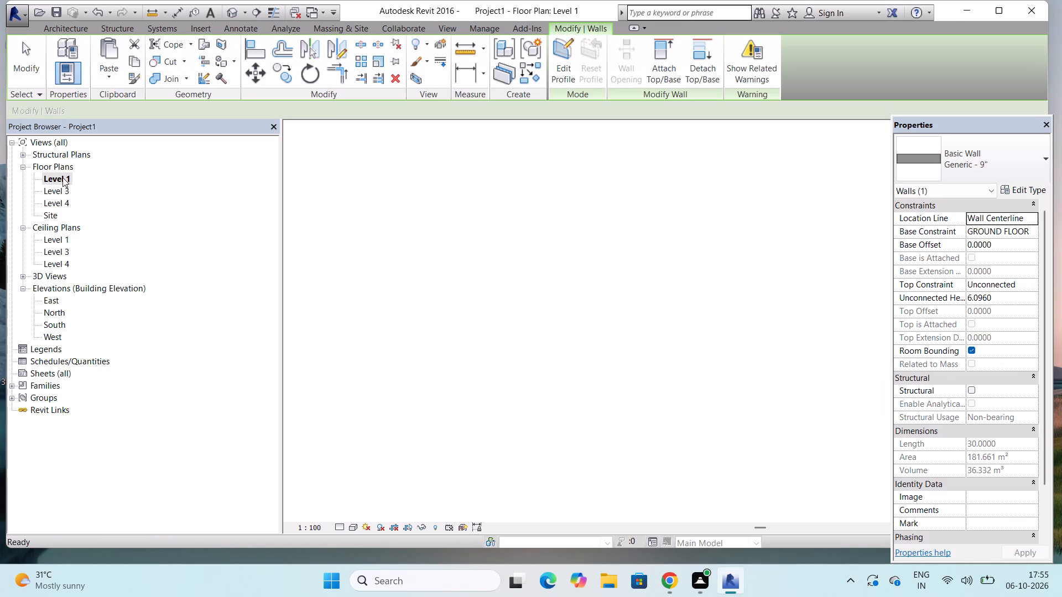
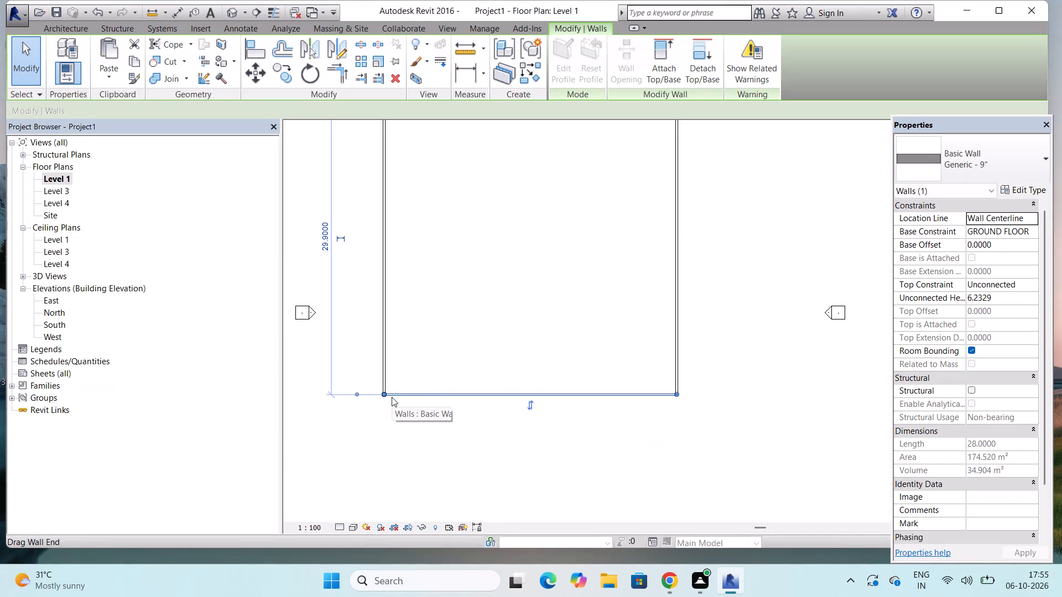
Delete the 28 m lower-storey Generic - 9" wall along the building's south side and the wall overlapping it.
{"action": "key", "text": "Delete"}
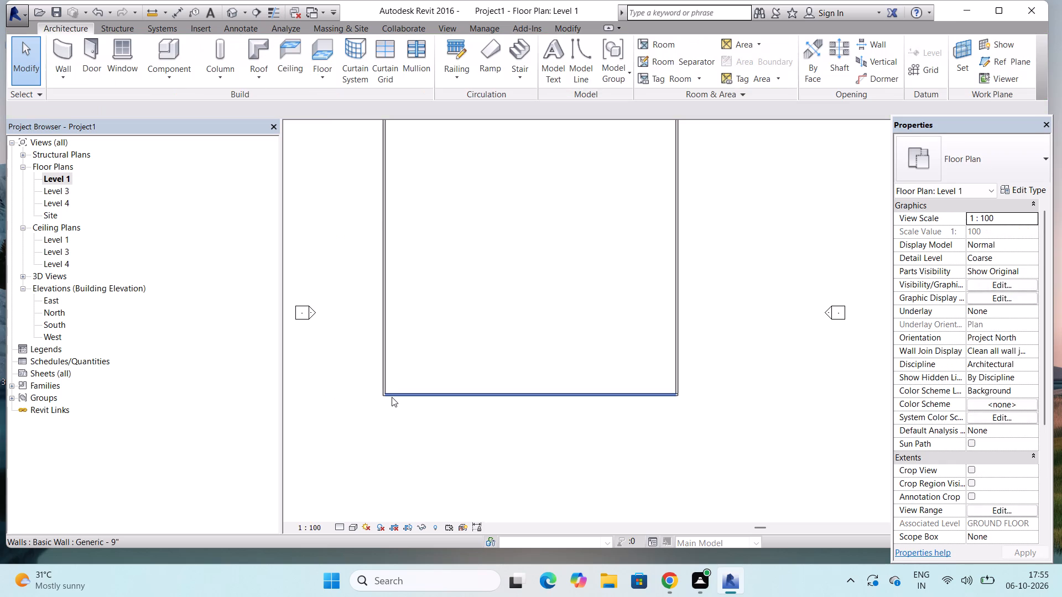
{"action": "left_click", "coordinate": [471, 393]}
{"action": "key", "text": "Delete"}
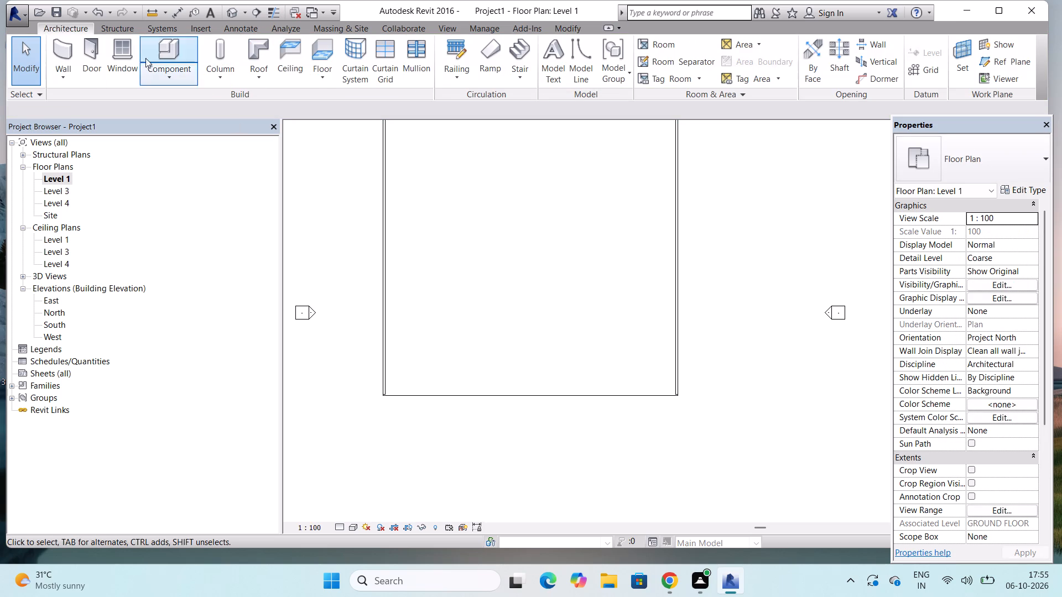
Check the open south side of the lower storey in the 3D view and reopen the Level 1 floor plan.
{"action": "left_click", "coordinate": [234, 13]}
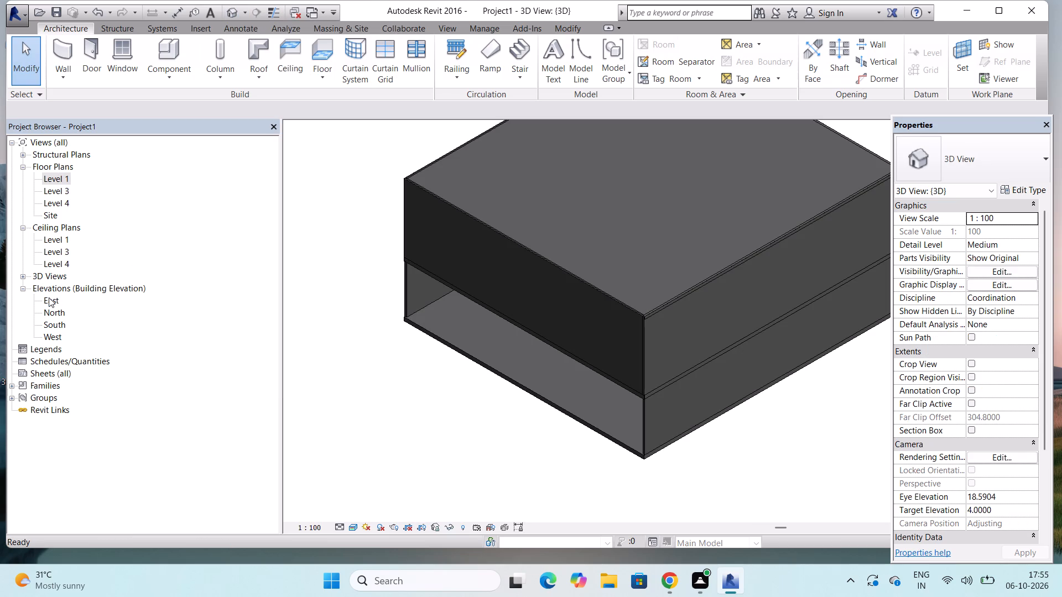
{"action": "left_click", "coordinate": [56, 177]}
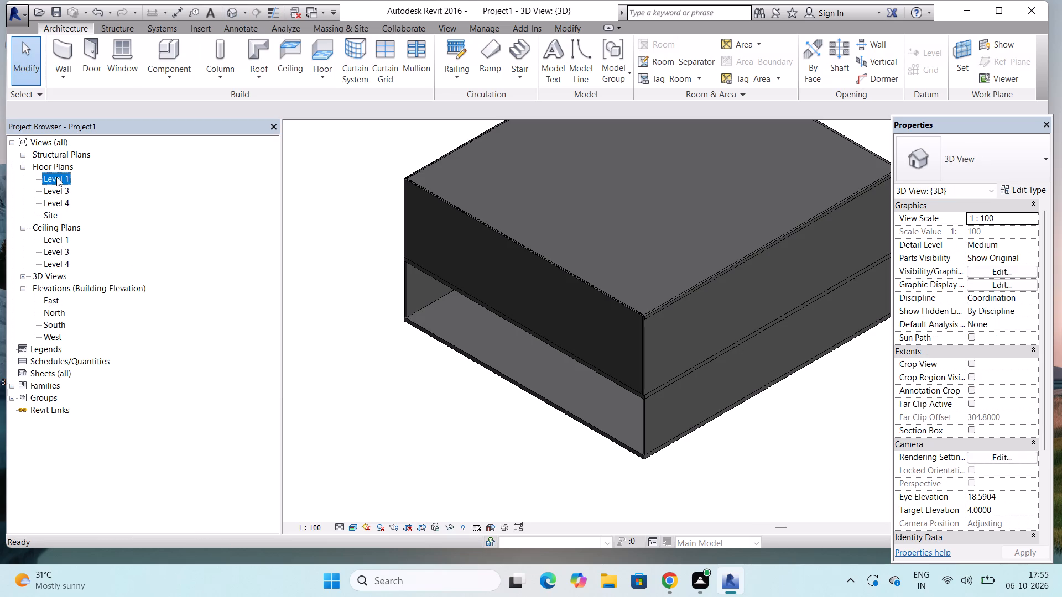
{"action": "double_click", "coordinate": [56, 177]}
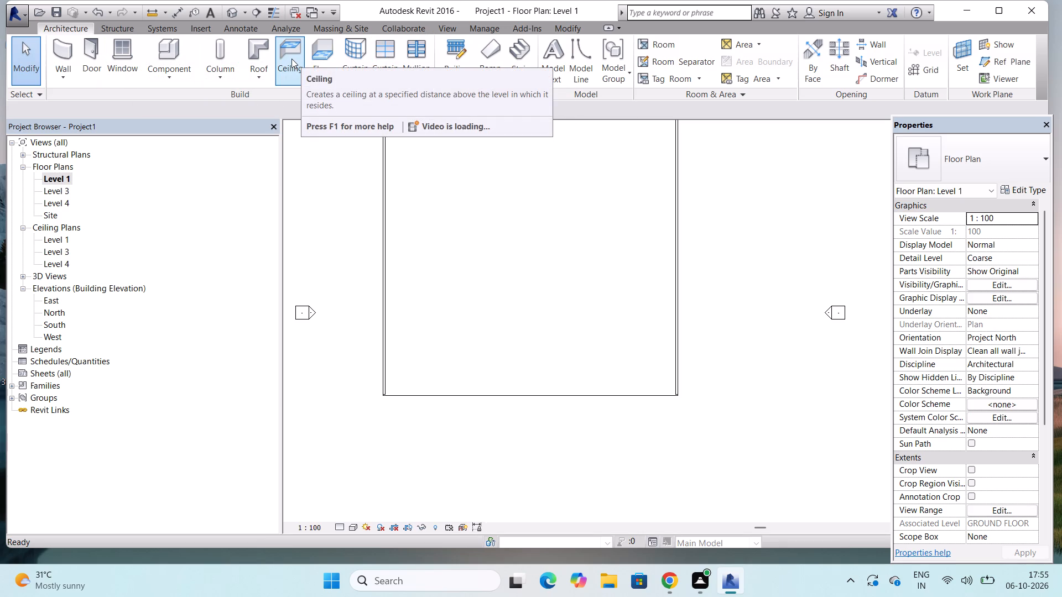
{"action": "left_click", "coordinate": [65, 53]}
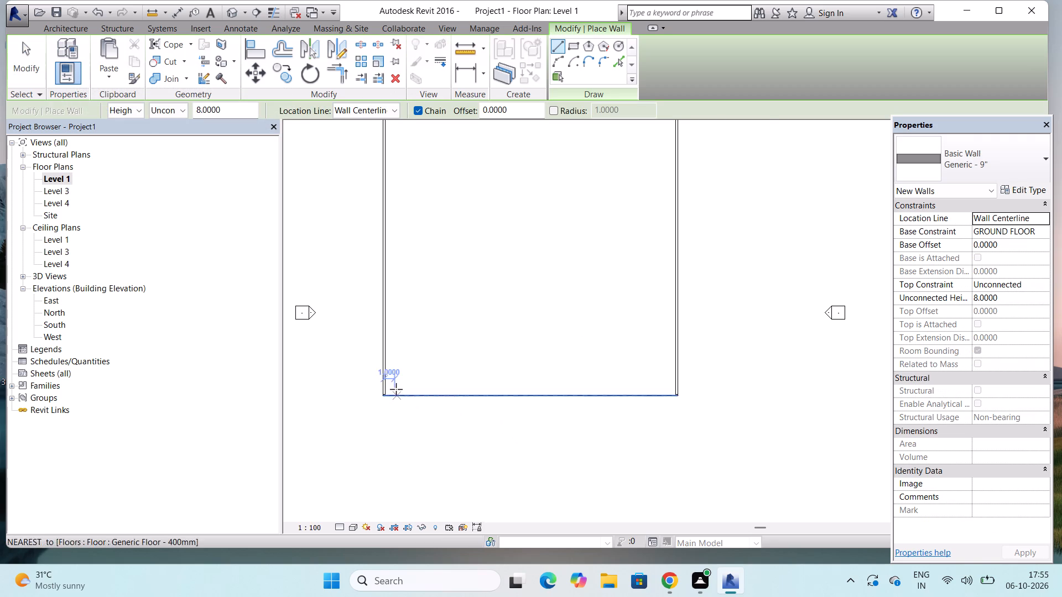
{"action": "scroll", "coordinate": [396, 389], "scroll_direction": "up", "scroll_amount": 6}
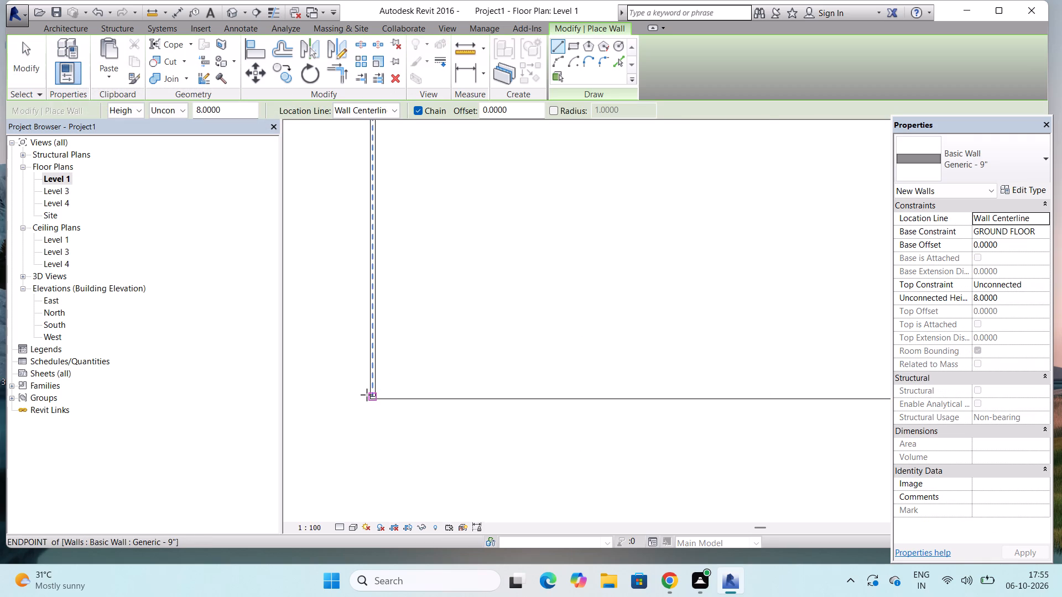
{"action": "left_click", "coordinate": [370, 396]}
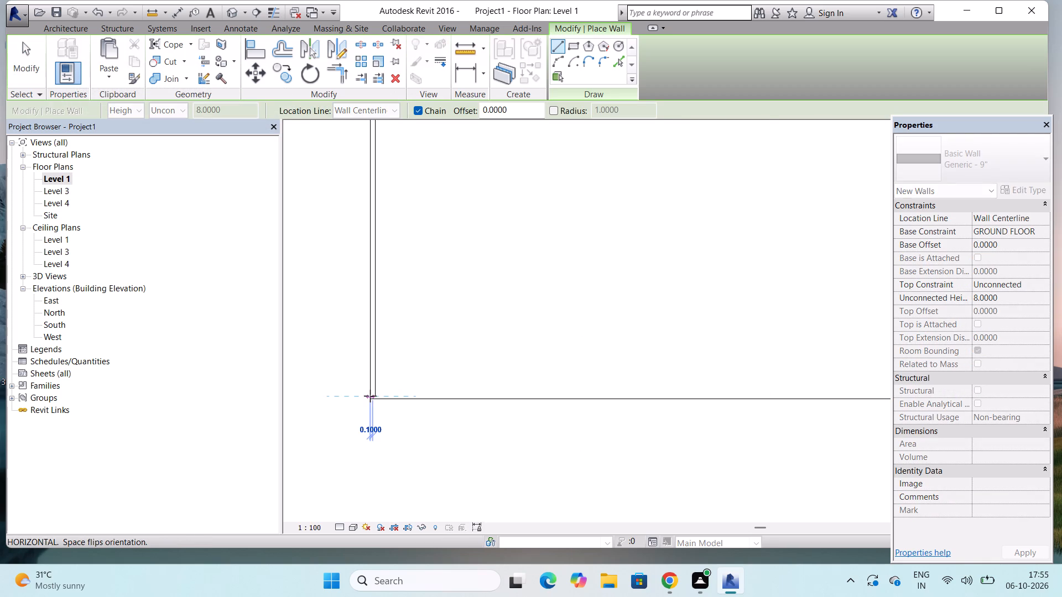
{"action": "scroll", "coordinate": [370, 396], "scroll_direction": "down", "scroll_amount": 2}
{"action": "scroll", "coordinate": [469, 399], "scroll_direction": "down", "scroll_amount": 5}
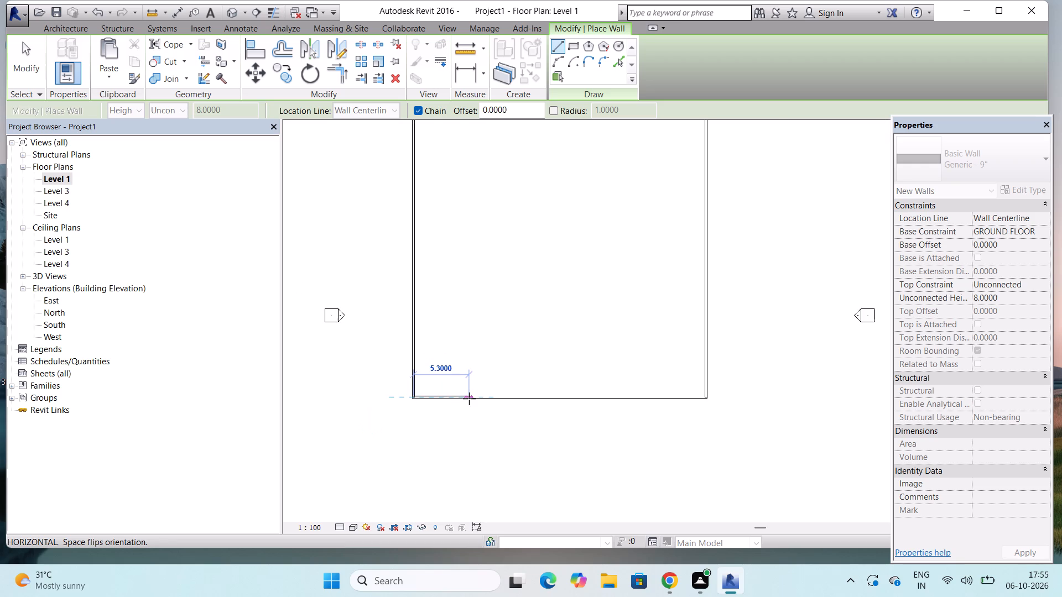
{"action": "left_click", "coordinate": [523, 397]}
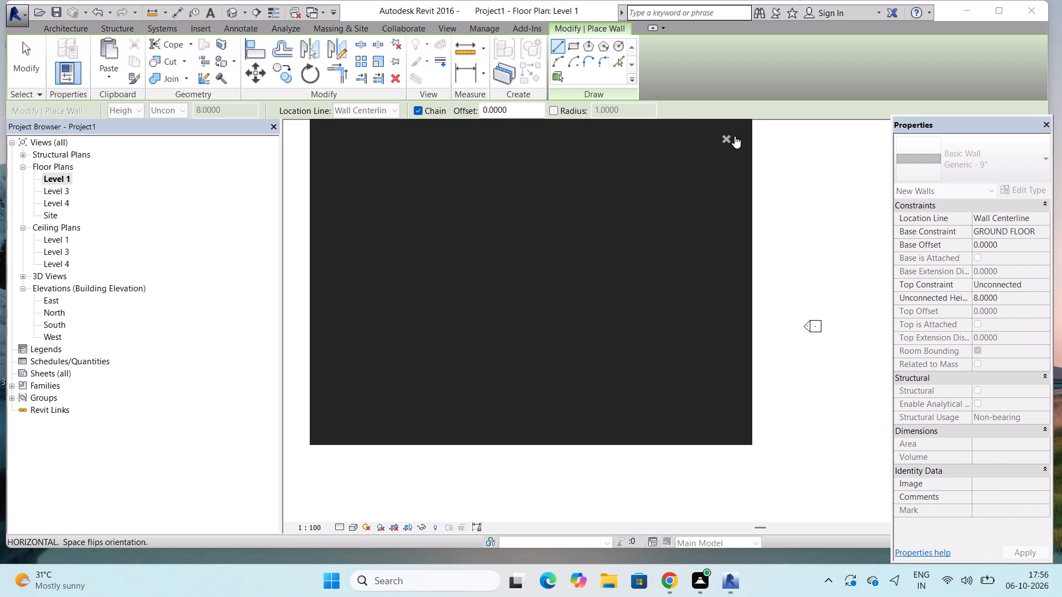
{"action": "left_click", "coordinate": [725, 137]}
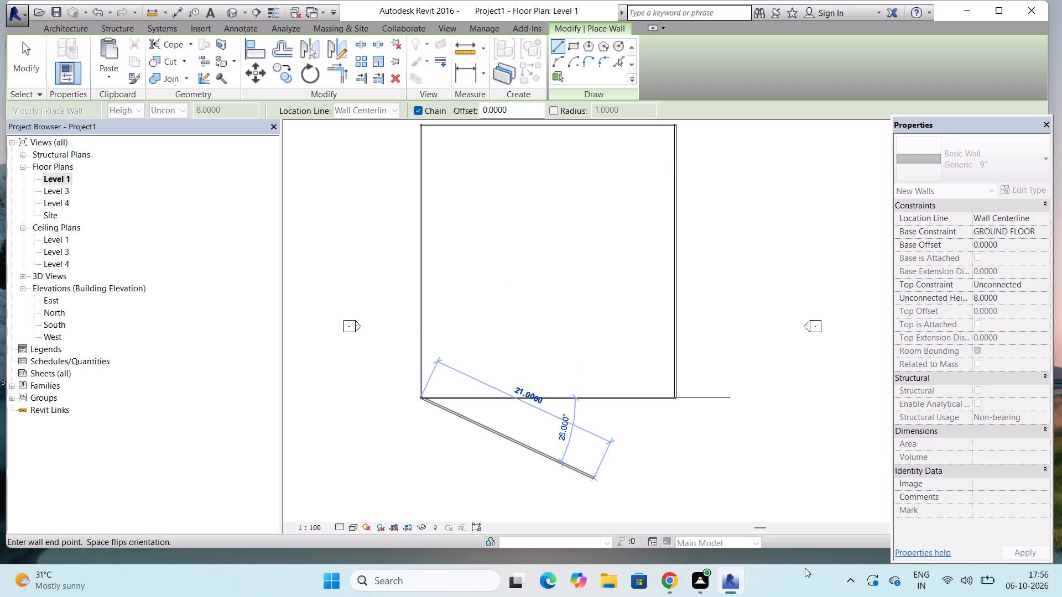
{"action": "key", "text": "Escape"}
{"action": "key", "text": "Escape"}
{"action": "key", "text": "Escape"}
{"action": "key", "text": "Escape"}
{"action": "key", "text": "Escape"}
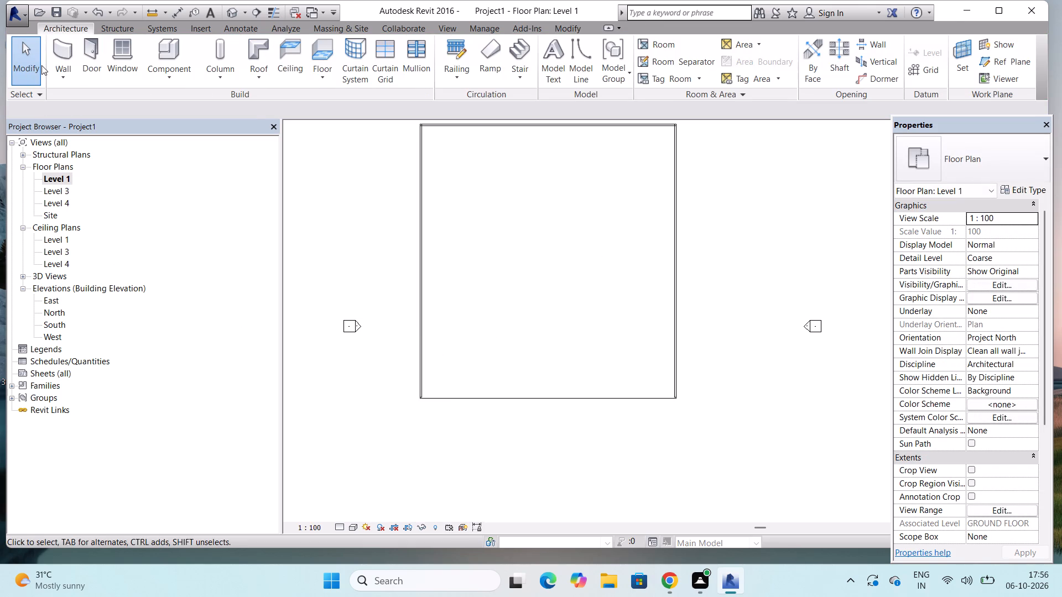
Draw chained Generic - 9" walls, 8 m high, along the south side: 13 m, a recess 6 m wide and about 4 m deep, and 9 m.
{"action": "left_click", "coordinate": [60, 43]}
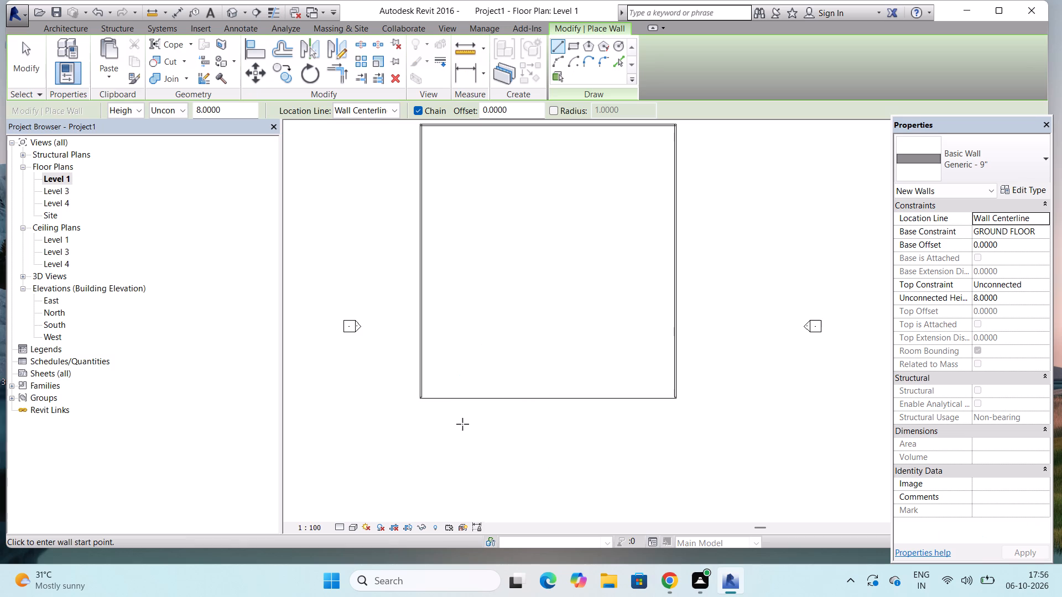
{"action": "scroll", "coordinate": [444, 405], "scroll_direction": "up", "scroll_amount": 7}
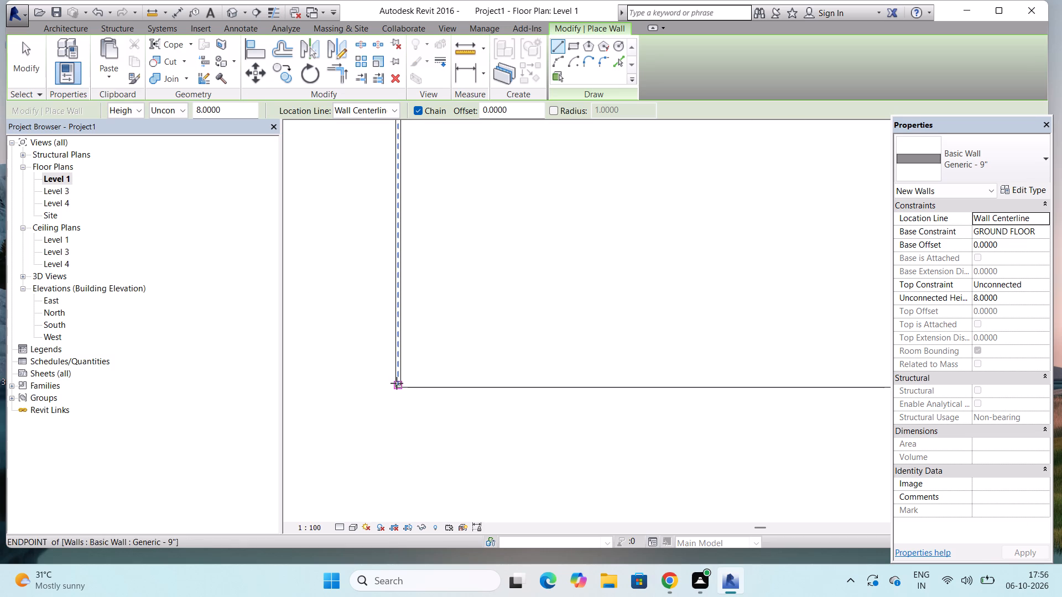
{"action": "left_click", "coordinate": [402, 384]}
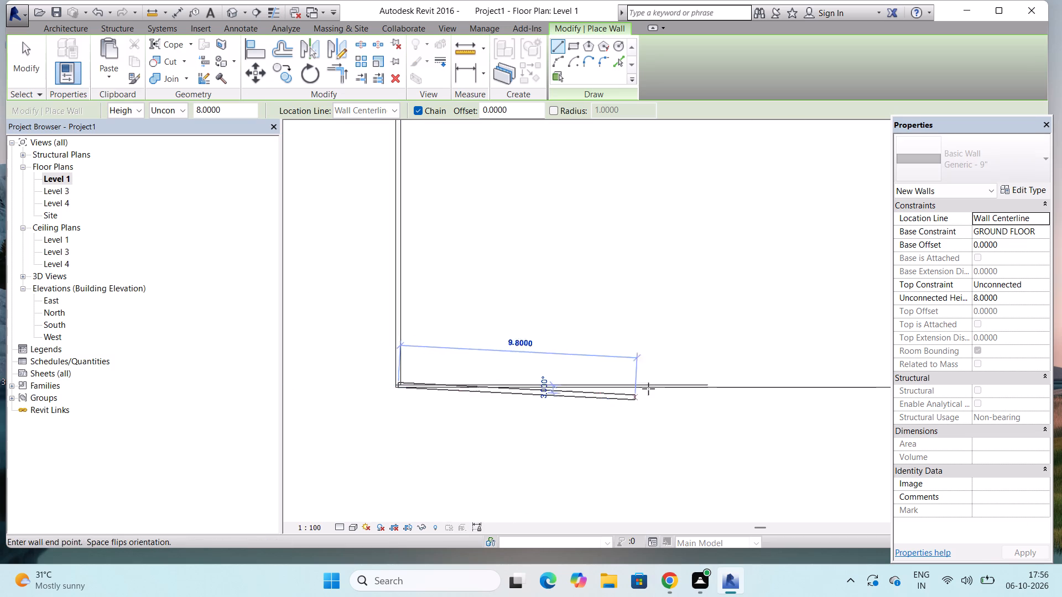
{"action": "scroll", "coordinate": [676, 384], "scroll_direction": "down", "scroll_amount": 5}
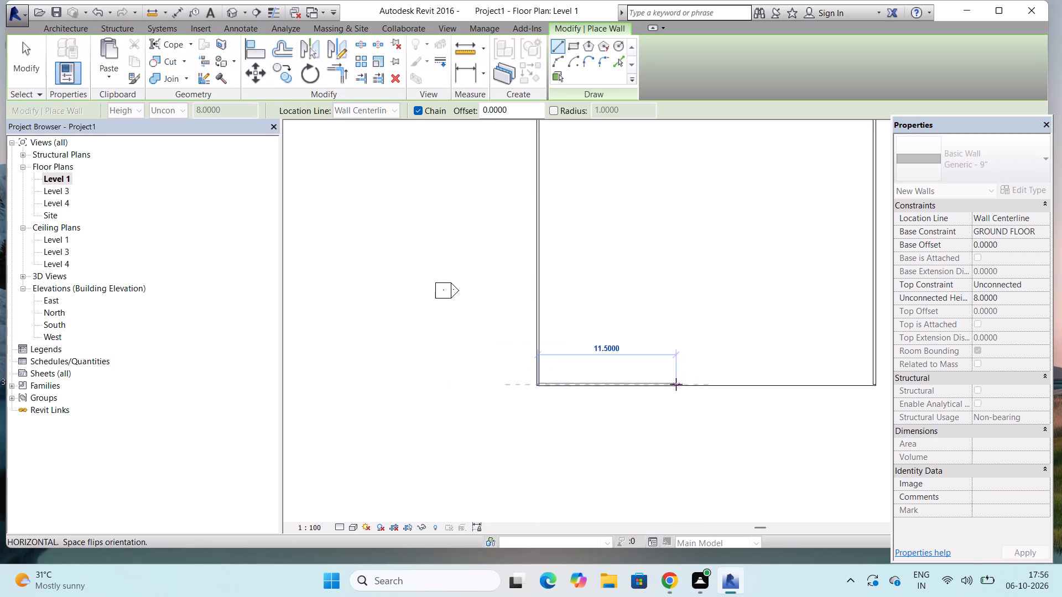
{"action": "scroll", "coordinate": [676, 384], "scroll_direction": "down", "scroll_amount": 2}
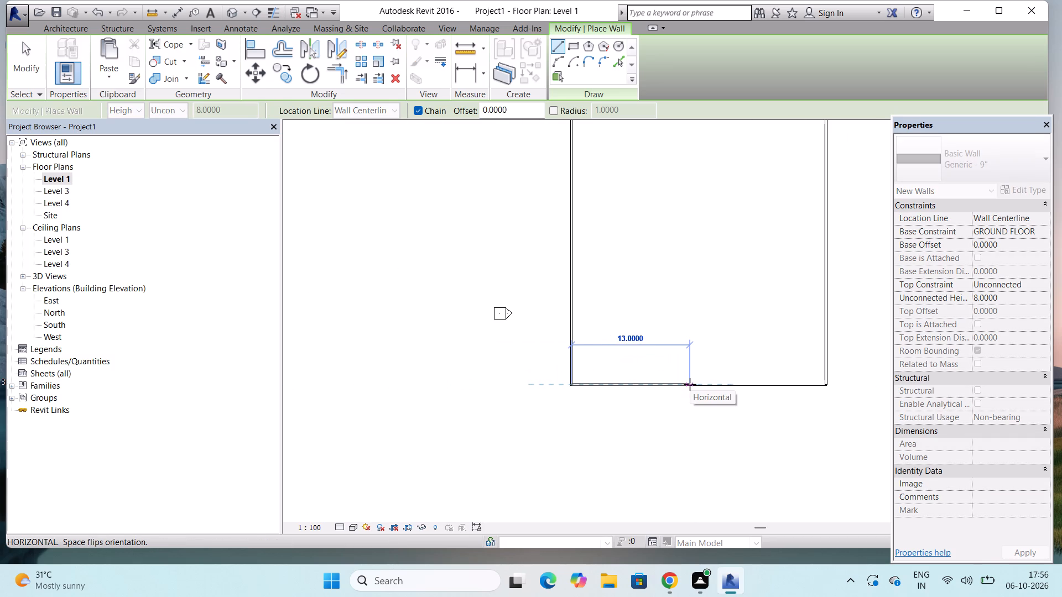
{"action": "left_click", "coordinate": [690, 384]}
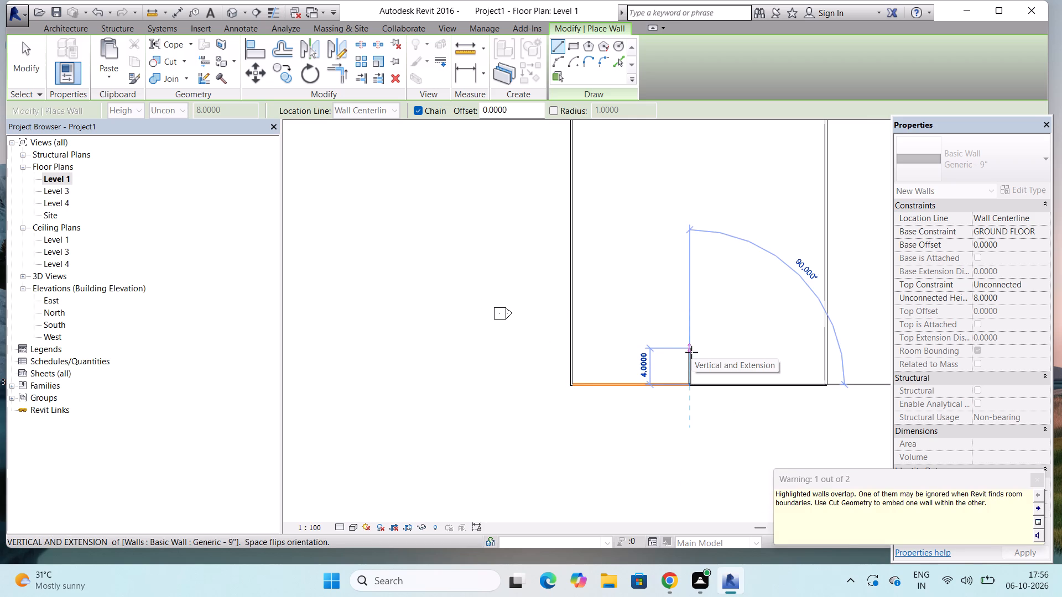
{"action": "left_click", "coordinate": [691, 352]}
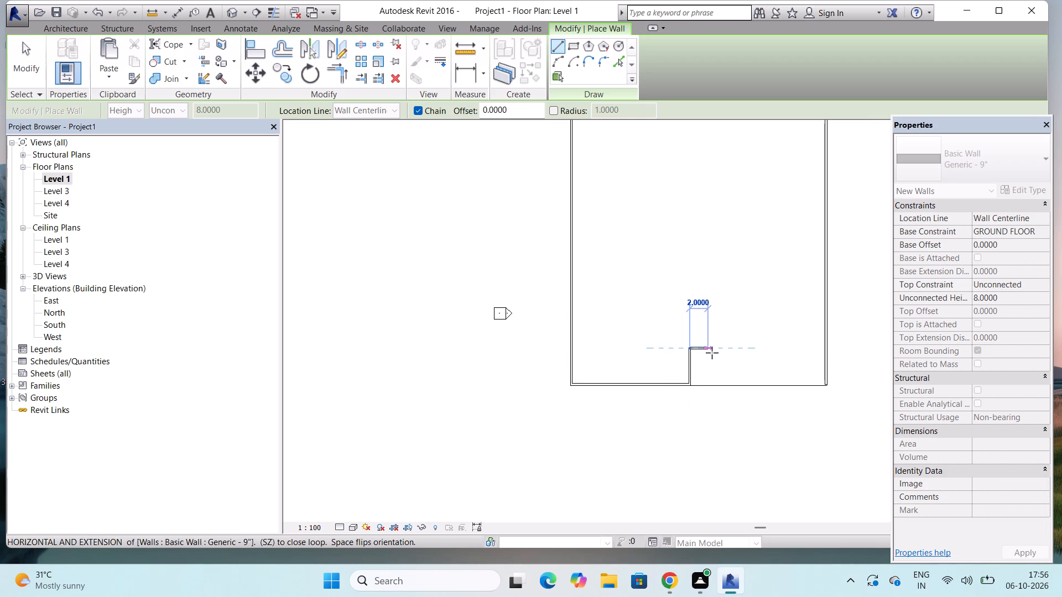
{"action": "left_click", "coordinate": [744, 350]}
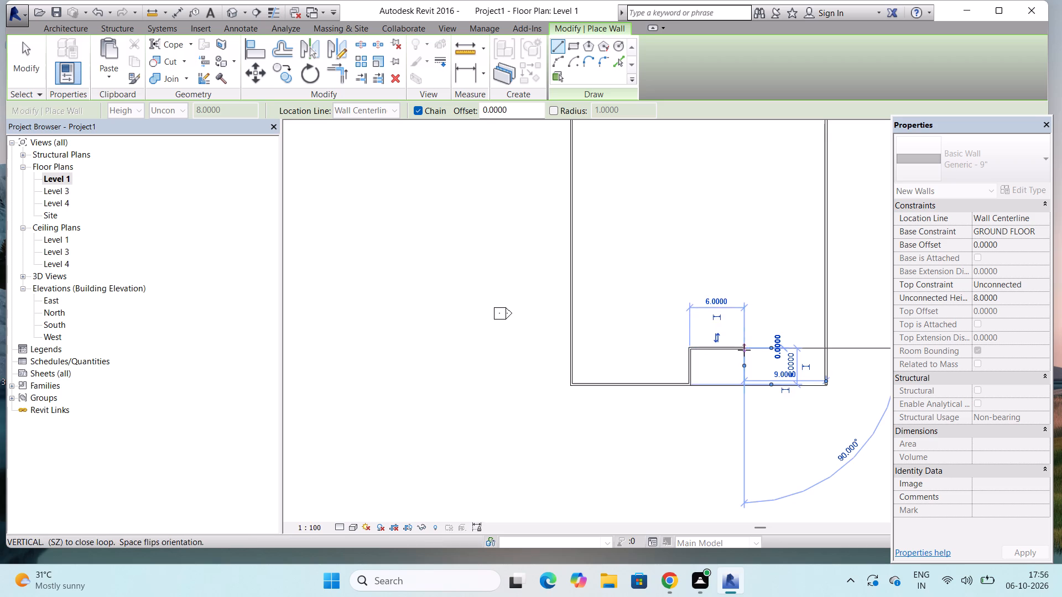
{"action": "left_click", "coordinate": [744, 388]}
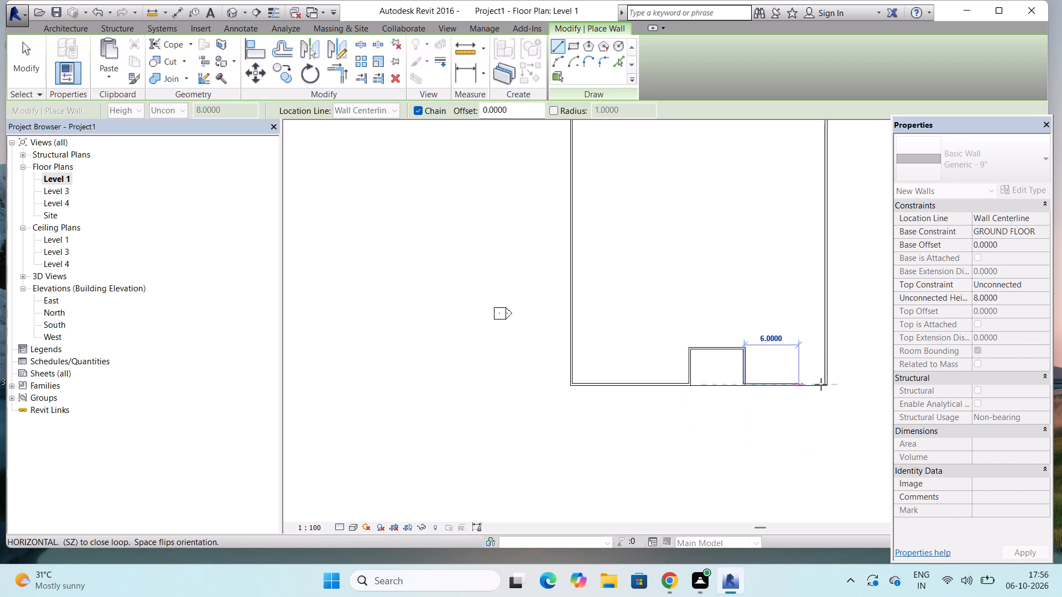
{"action": "left_click", "coordinate": [828, 383]}
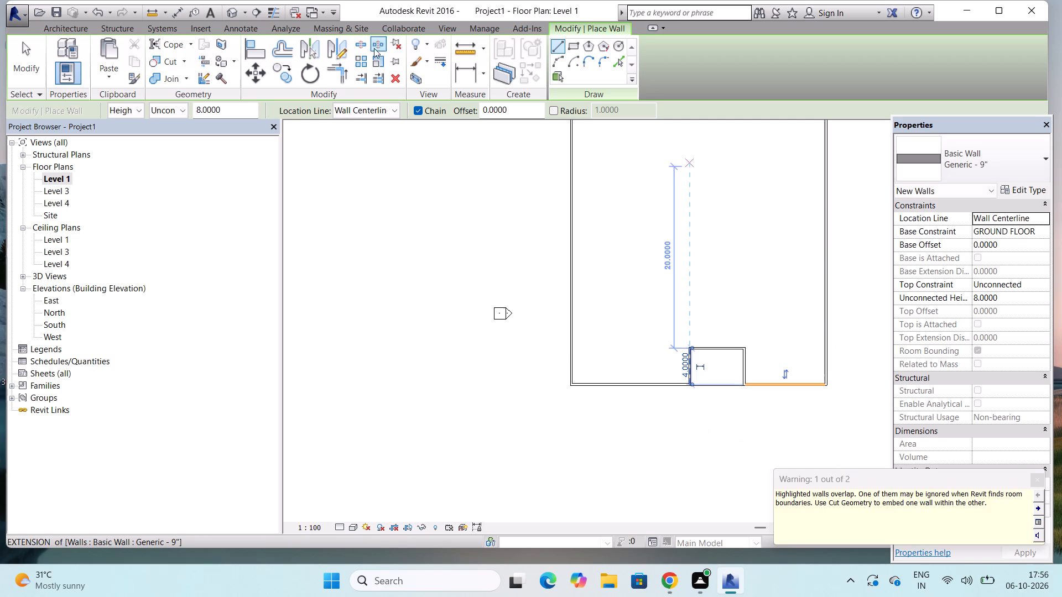
Examine the recessed south front in the 3D view, leaving the Wall command and dismissing the overlap warning and notification card.
{"action": "left_click", "coordinate": [234, 14]}
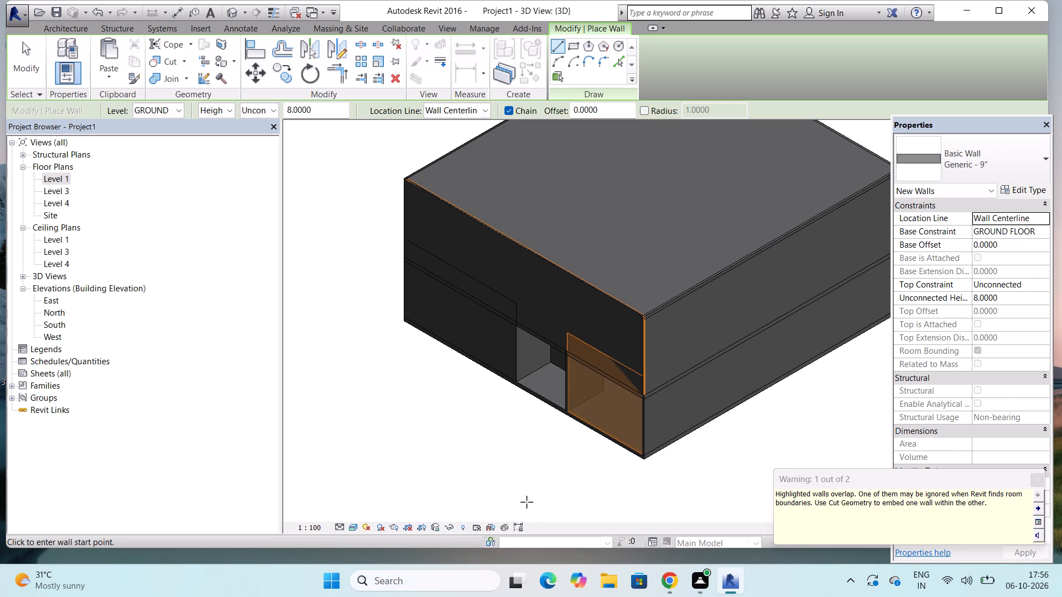
{"action": "key", "text": "Escape"}
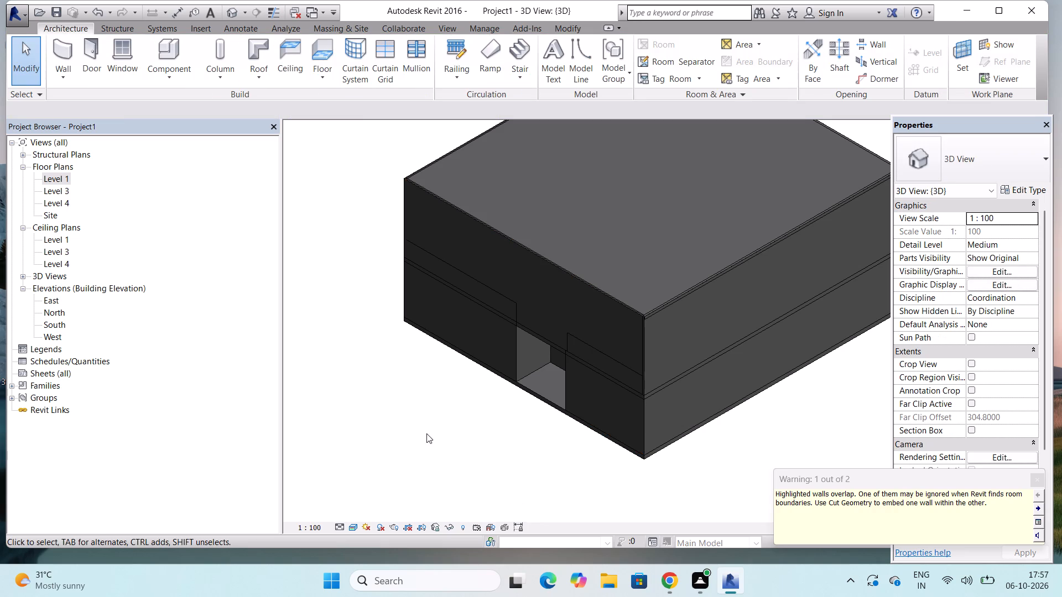
{"action": "left_click", "coordinate": [1040, 482]}
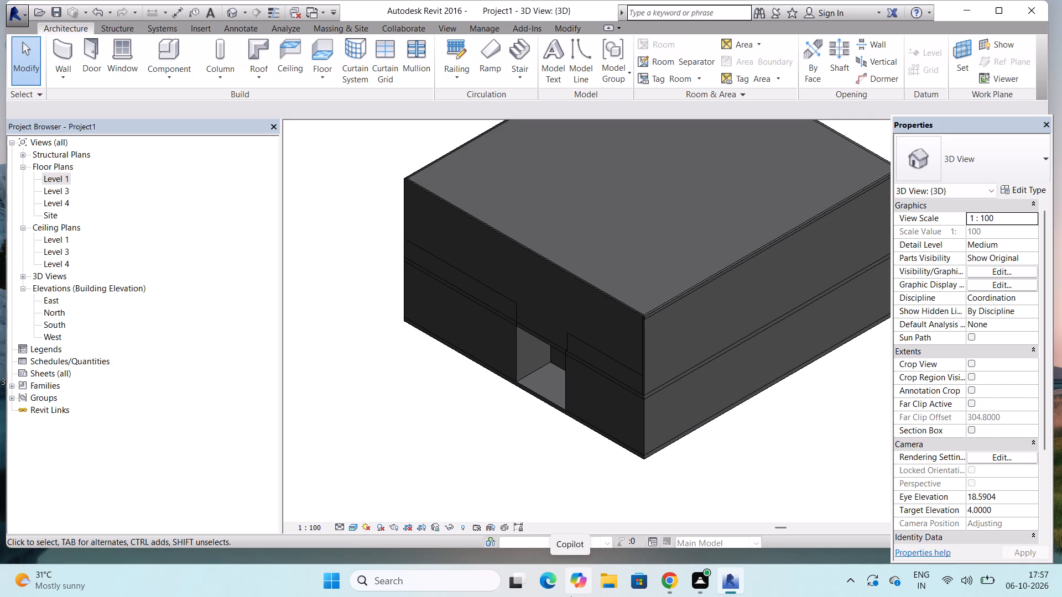
{"action": "middle_click_drag", "start_coordinate": [582, 436], "coordinate": [646, 443], "text": "shift"}
{"action": "middle_click", "coordinate": [751, 346], "text": "shift"}
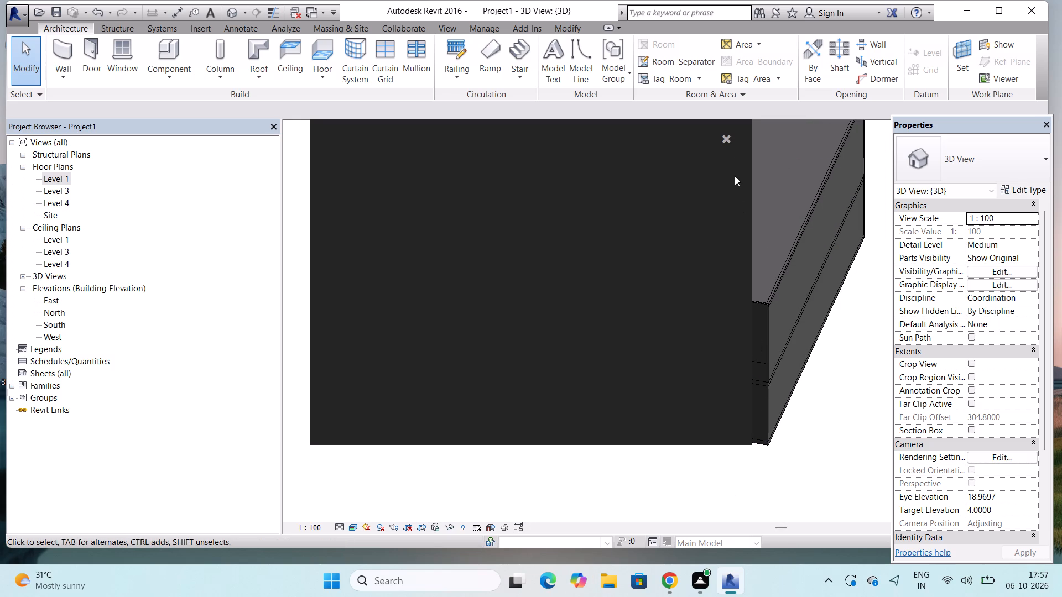
{"action": "left_click", "coordinate": [726, 138]}
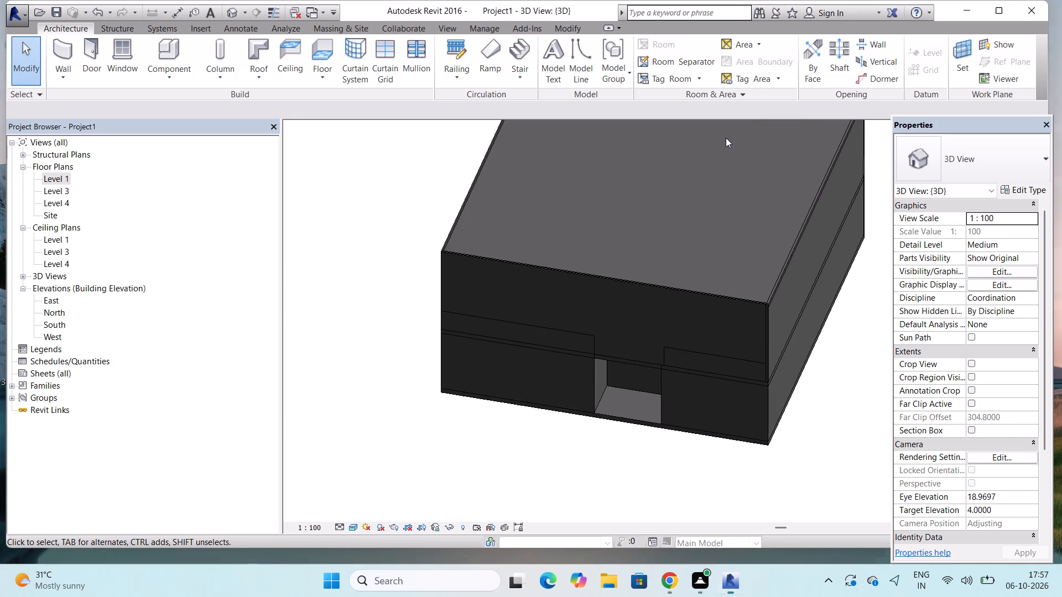
{"action": "middle_click_drag", "start_coordinate": [779, 488], "coordinate": [822, 332], "text": "shift"}
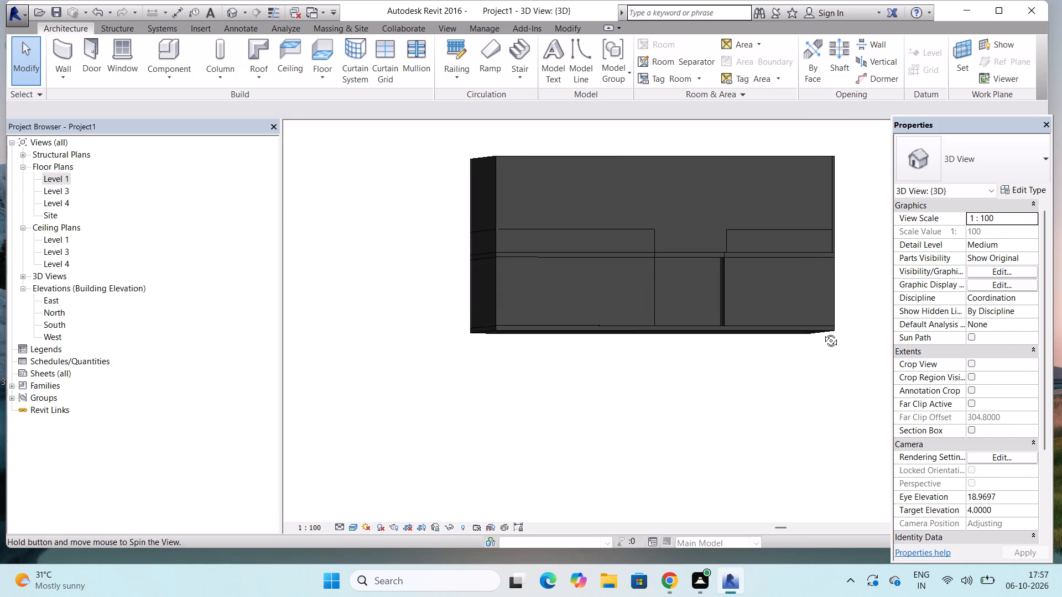
{"action": "middle_click_drag", "start_coordinate": [822, 332], "coordinate": [788, 332], "text": "shift"}
{"action": "middle_click_drag", "start_coordinate": [768, 332], "coordinate": [791, 379], "text": "shift"}
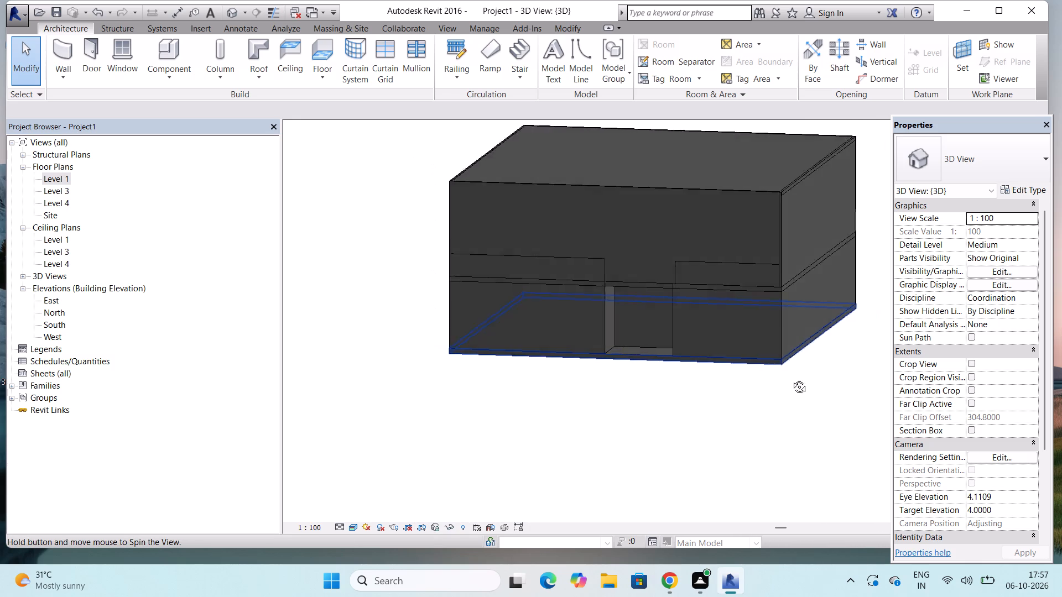
{"action": "middle_click_drag", "start_coordinate": [791, 379], "coordinate": [780, 364], "text": "shift"}
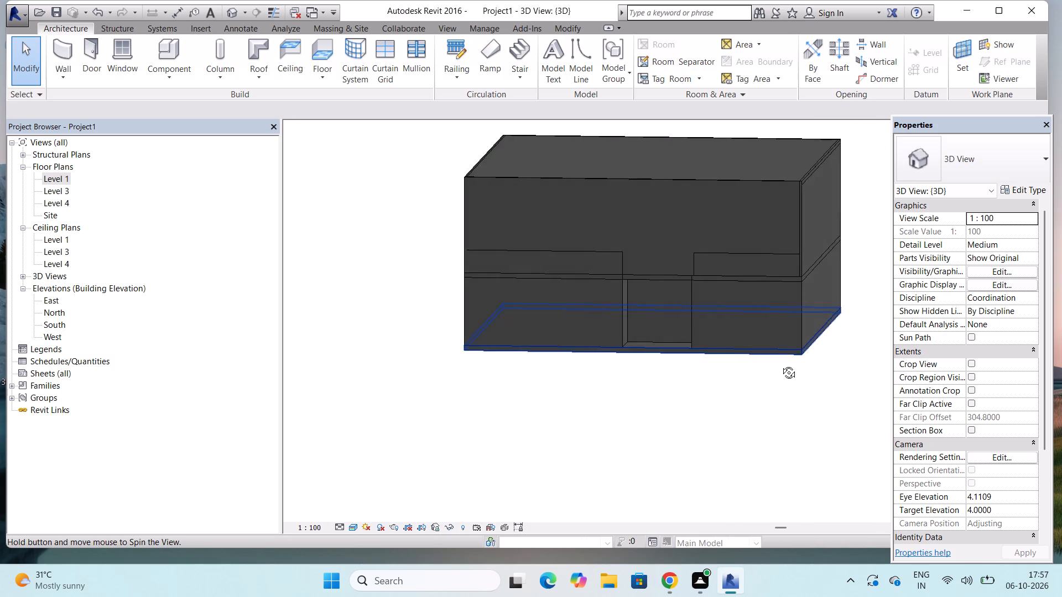
{"action": "middle_click_drag", "start_coordinate": [780, 364], "coordinate": [797, 364], "text": "shift"}
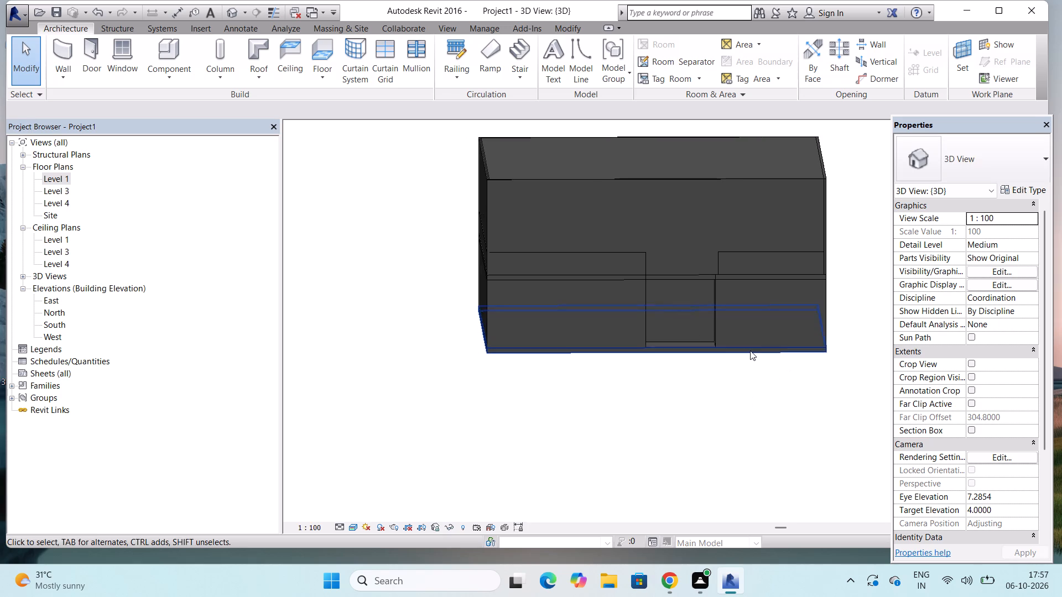
Lower the top of the 9 m wall beside the recess to the upper wall's base line, at a height of 6.0960 m.
{"action": "left_click", "coordinate": [768, 254]}
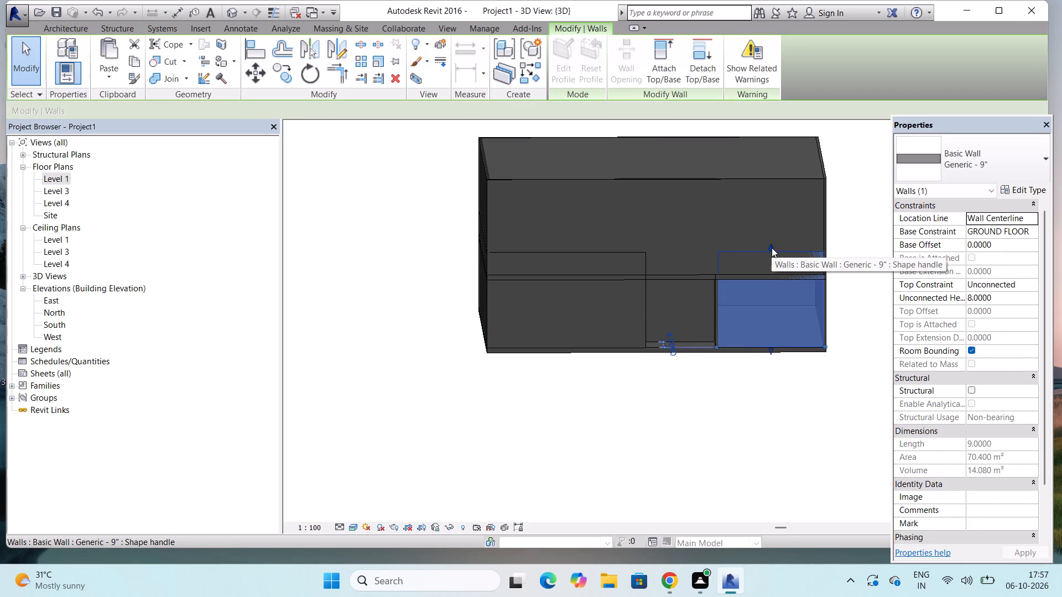
{"action": "left_click_drag", "start_coordinate": [771, 244], "coordinate": [769, 272]}
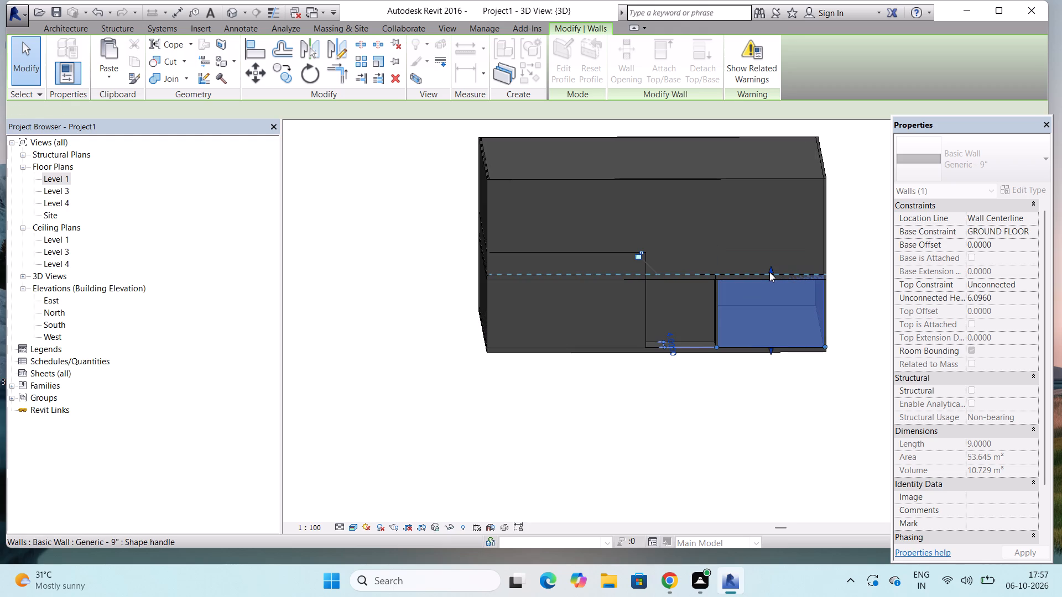
{"action": "key", "text": "Escape"}
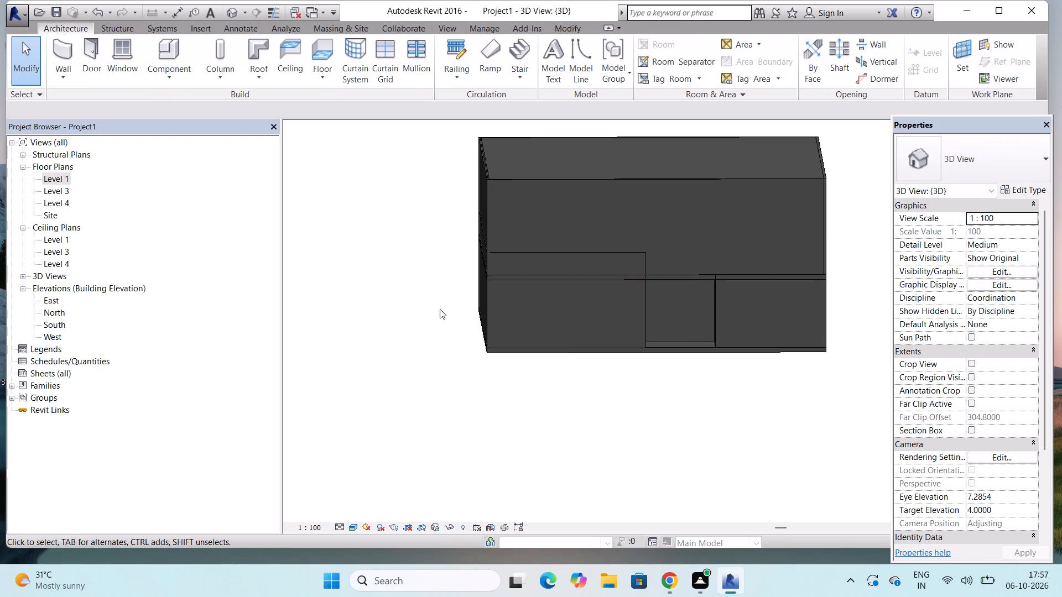
Lower the top of the 13 m wall beside the recess to the upper wall's base line, at a height of 6.0960 m.
{"action": "left_click", "coordinate": [595, 254]}
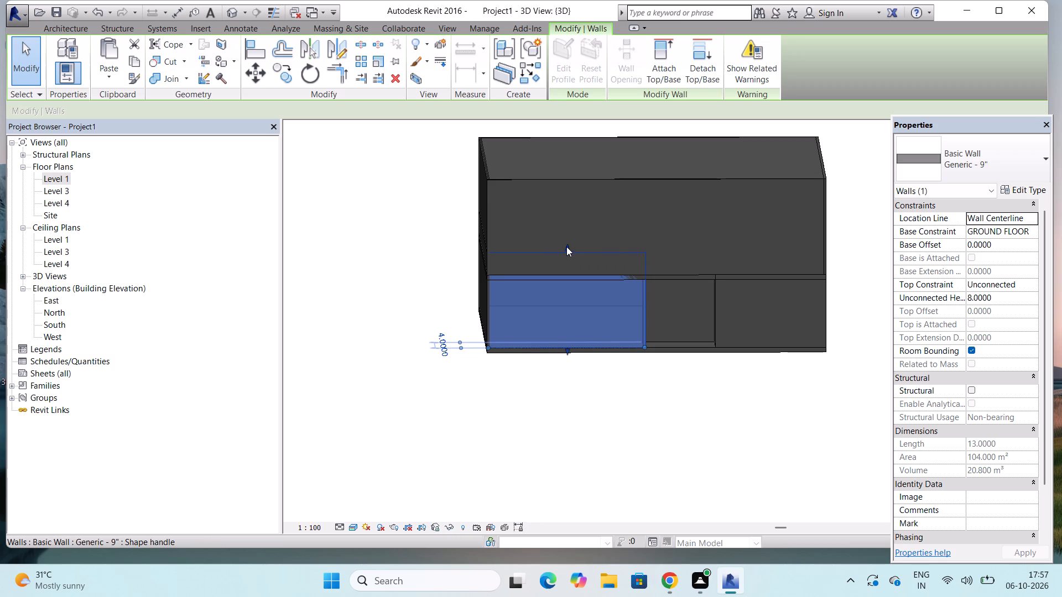
{"action": "left_click_drag", "start_coordinate": [566, 247], "coordinate": [566, 273]}
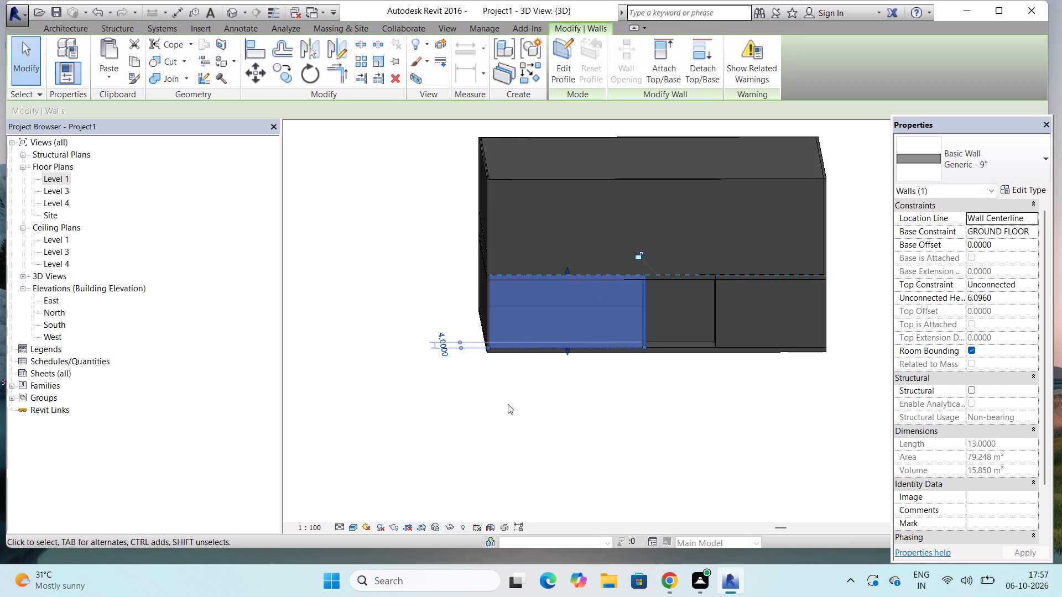
{"action": "key", "text": "Escape"}
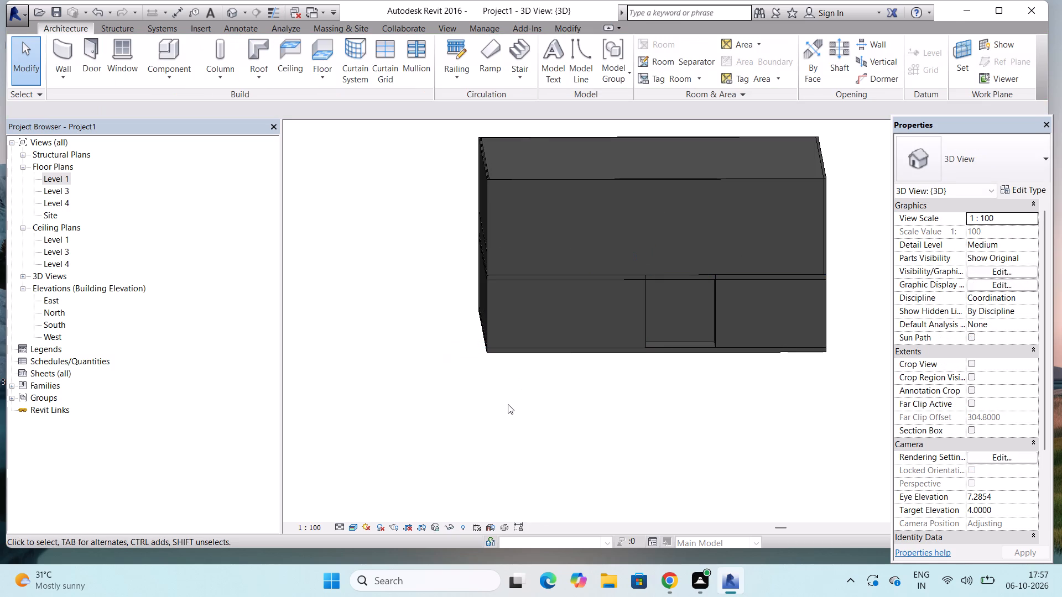
Start the Door command and open the US Imperial Doors folder for loading a family, dismissing the notification card.
{"action": "scroll", "coordinate": [710, 303], "scroll_direction": "up", "scroll_amount": 3}
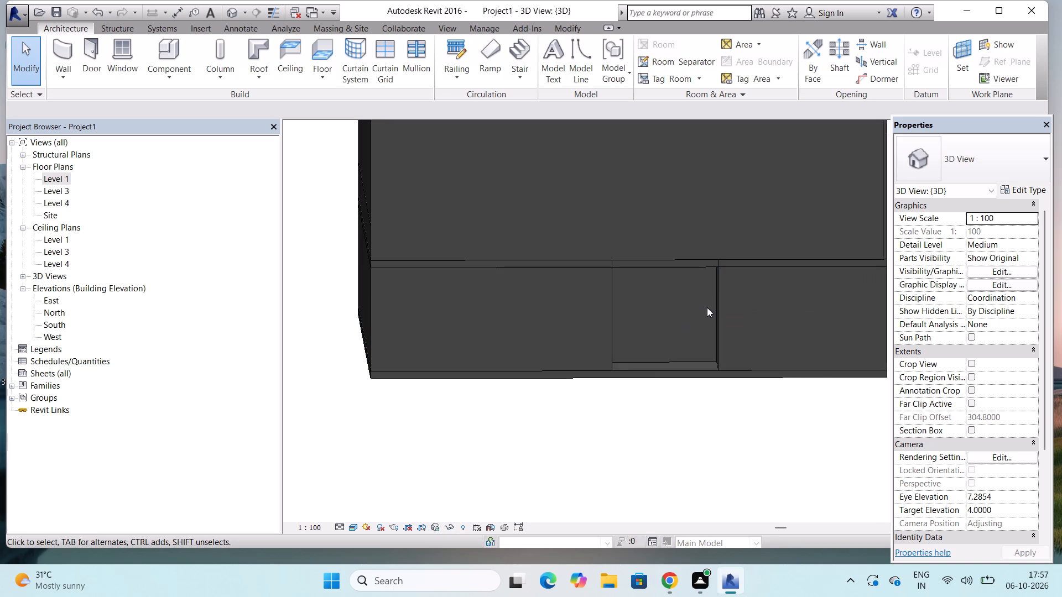
{"action": "left_click", "coordinate": [97, 45]}
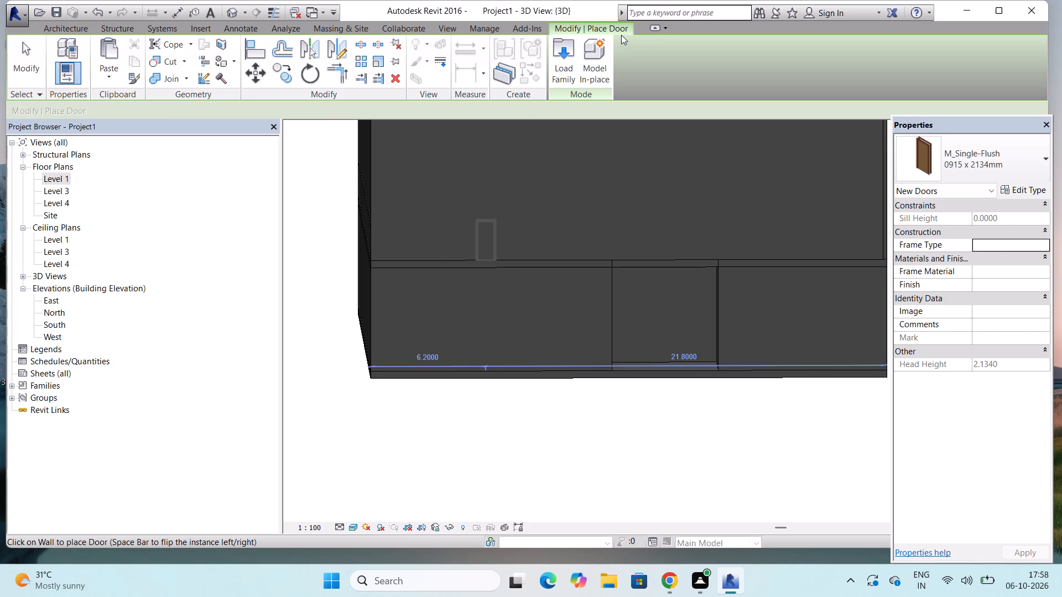
{"action": "left_click", "coordinate": [565, 53]}
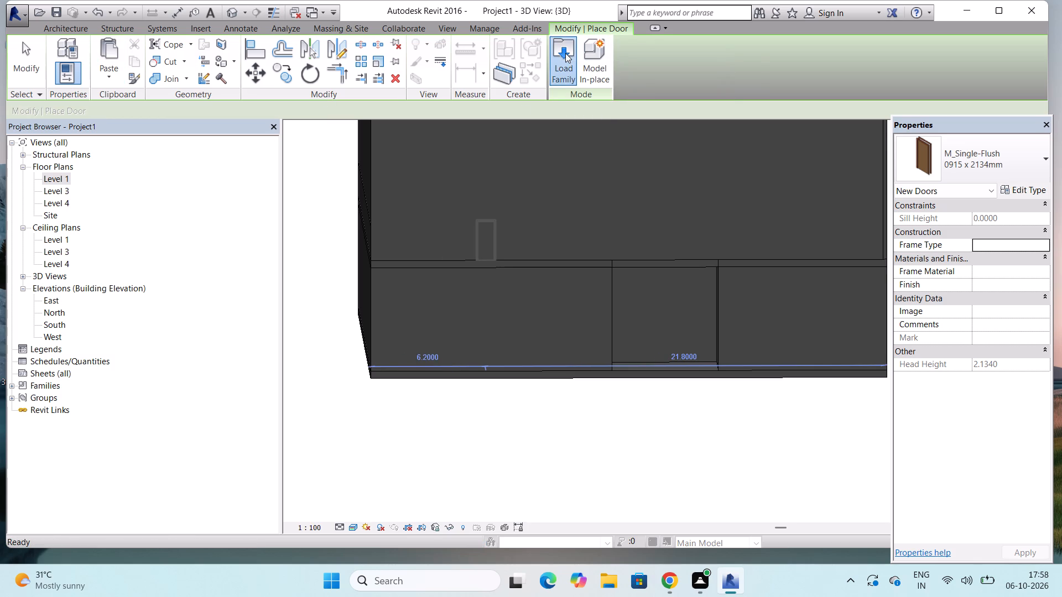
{"action": "double_click", "coordinate": [404, 171]}
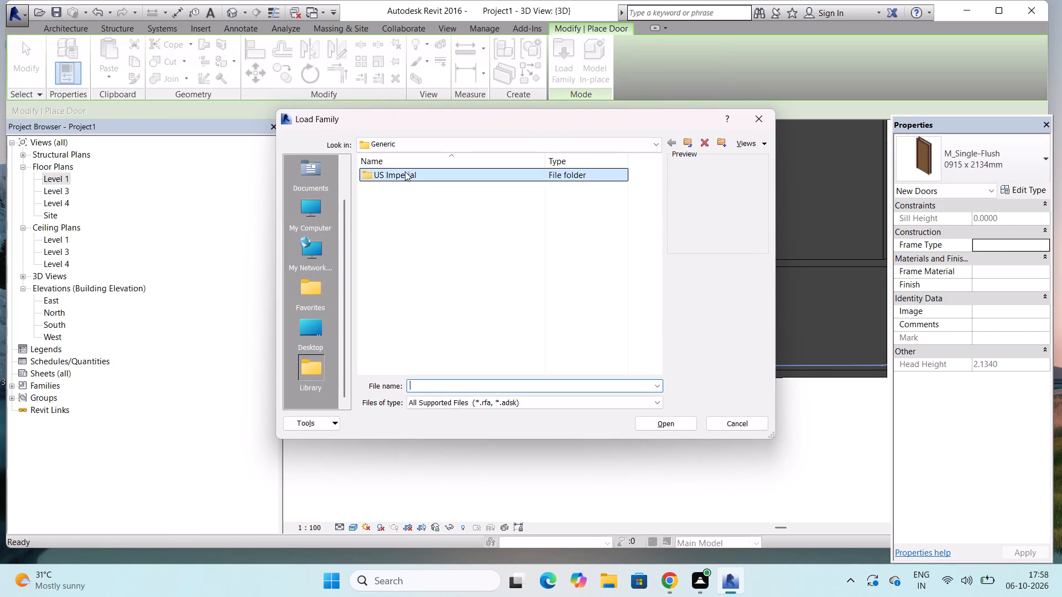
{"action": "scroll", "coordinate": [397, 242], "scroll_direction": "down", "scroll_amount": 9}
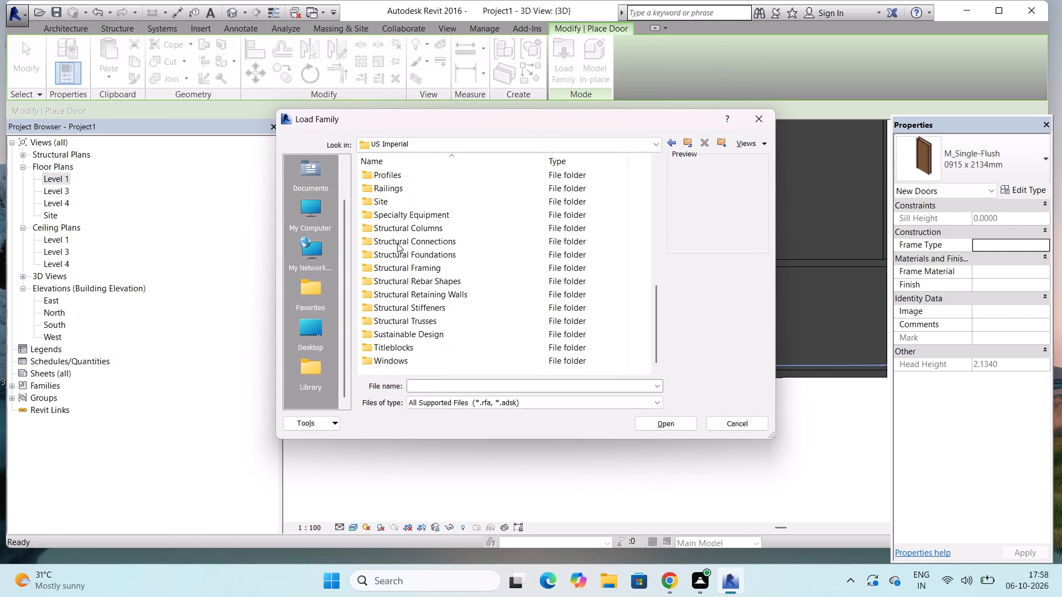
{"action": "scroll", "coordinate": [397, 243], "scroll_direction": "down", "scroll_amount": 6}
{"action": "scroll", "coordinate": [397, 243], "scroll_direction": "up", "scroll_amount": 3}
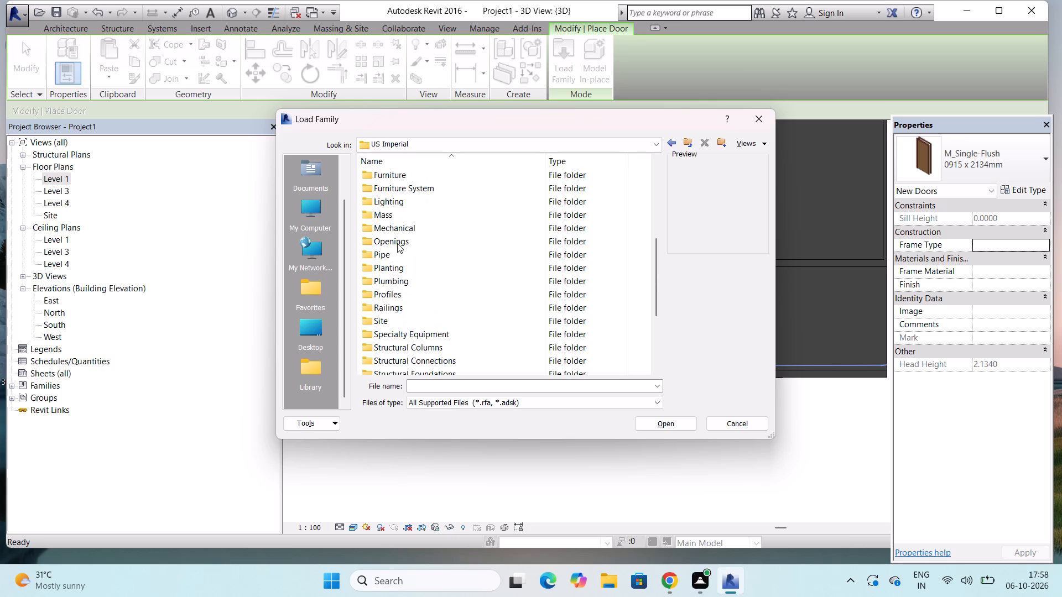
{"action": "scroll", "coordinate": [397, 243], "scroll_direction": "up", "scroll_amount": 3}
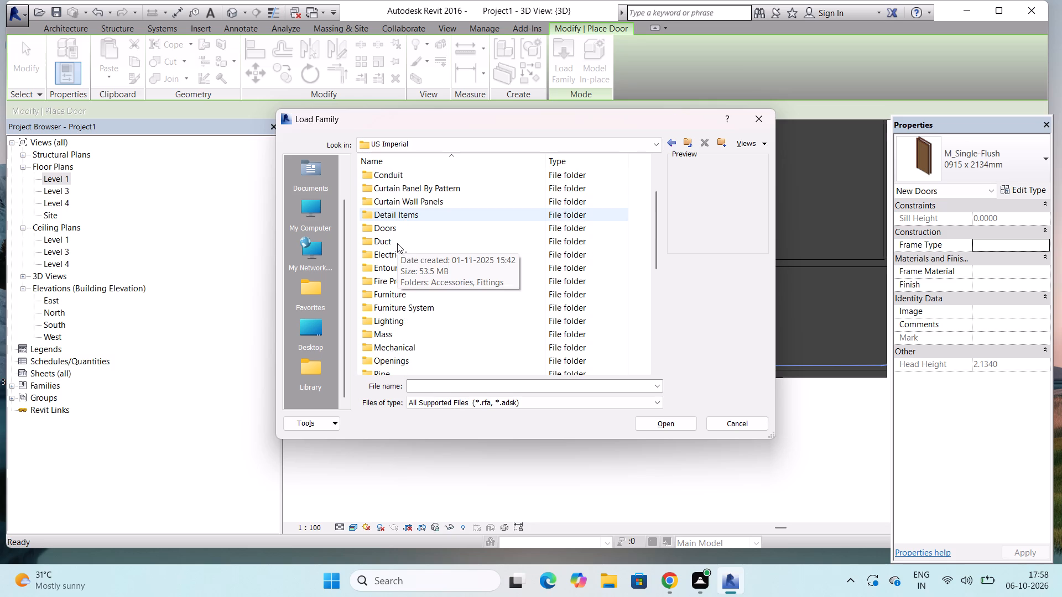
{"action": "double_click", "coordinate": [393, 226]}
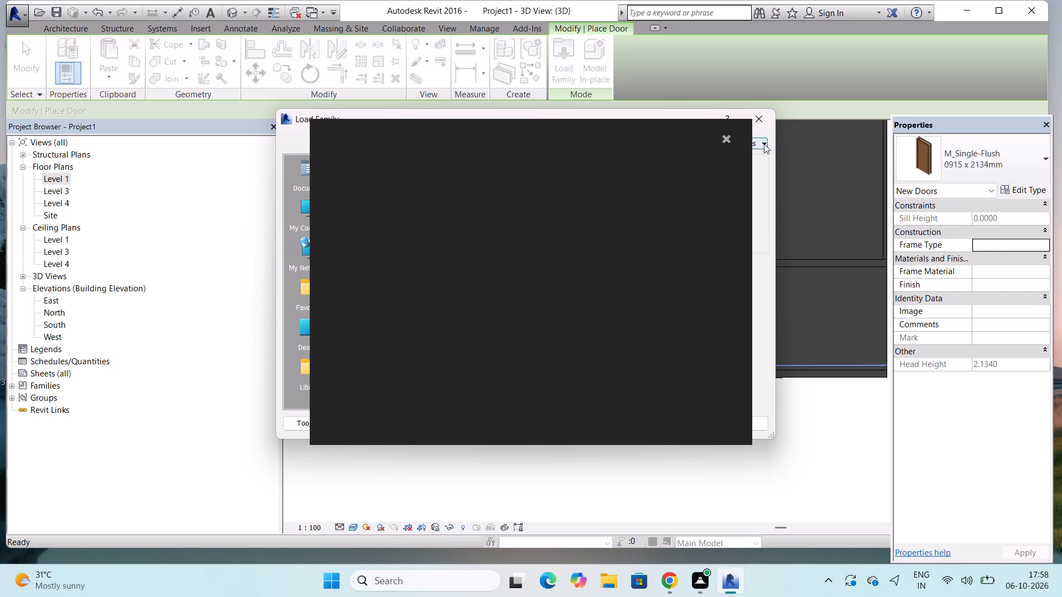
{"action": "left_click", "coordinate": [722, 139]}
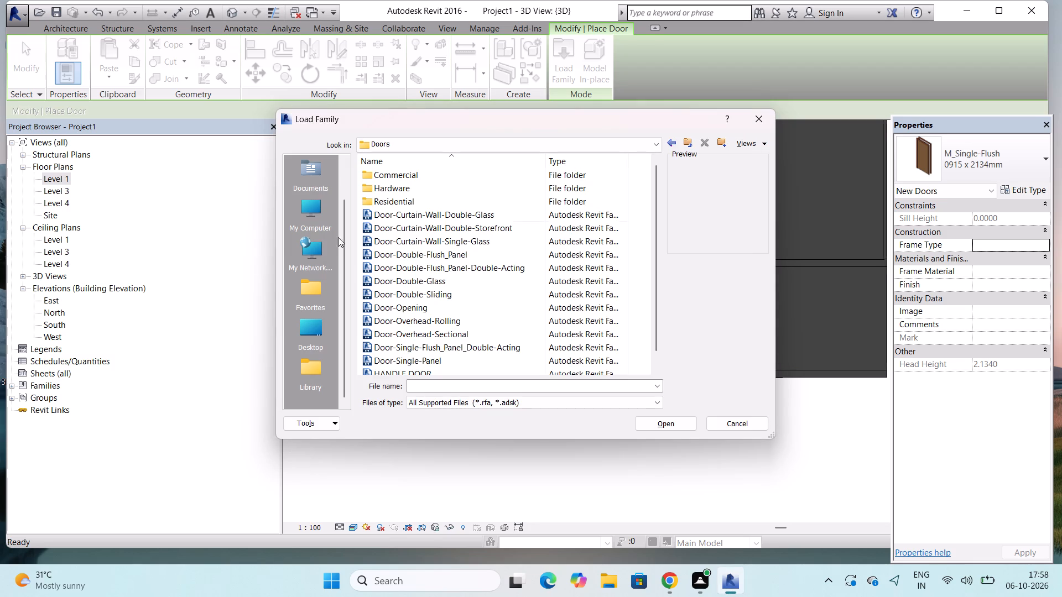
Examine the previews of the door families in the Doors folder, from Door-Curtain-Wall-Single-Glass down to HANDLE DOOR.
{"action": "left_click", "coordinate": [381, 239]}
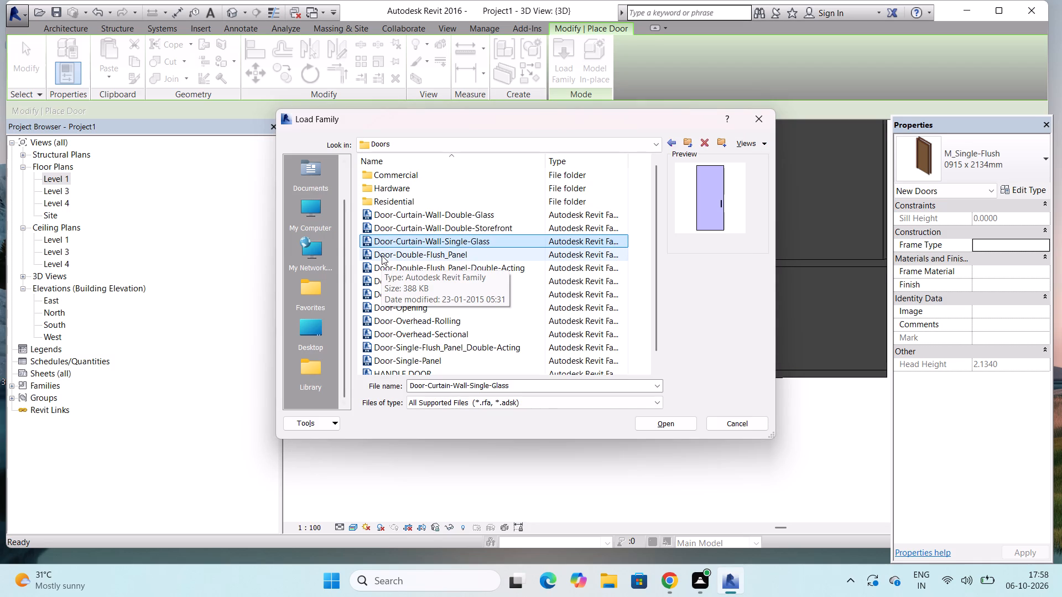
{"action": "left_click", "coordinate": [382, 255]}
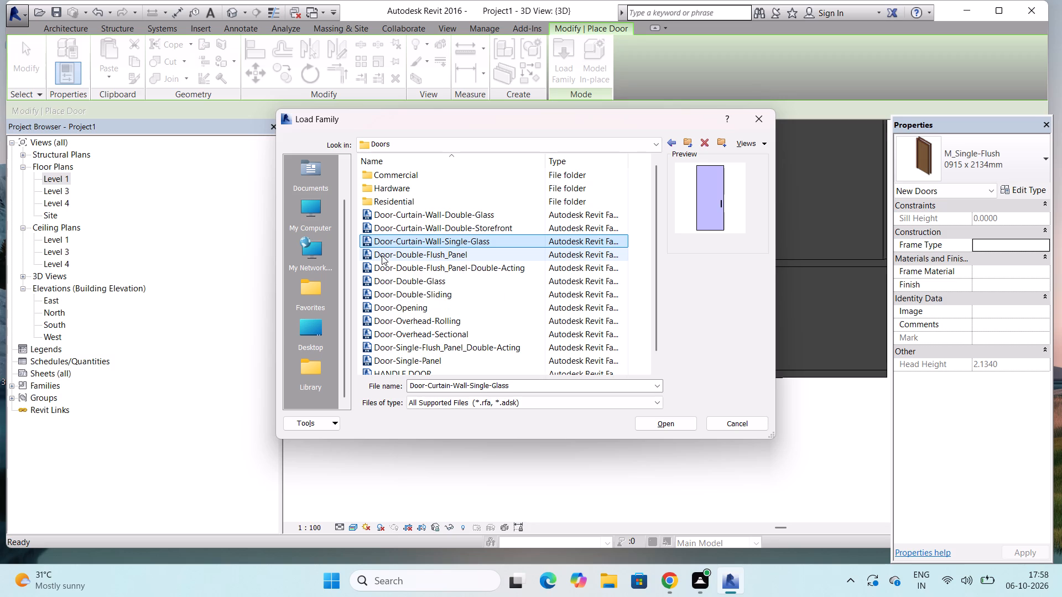
{"action": "left_click", "coordinate": [382, 266]}
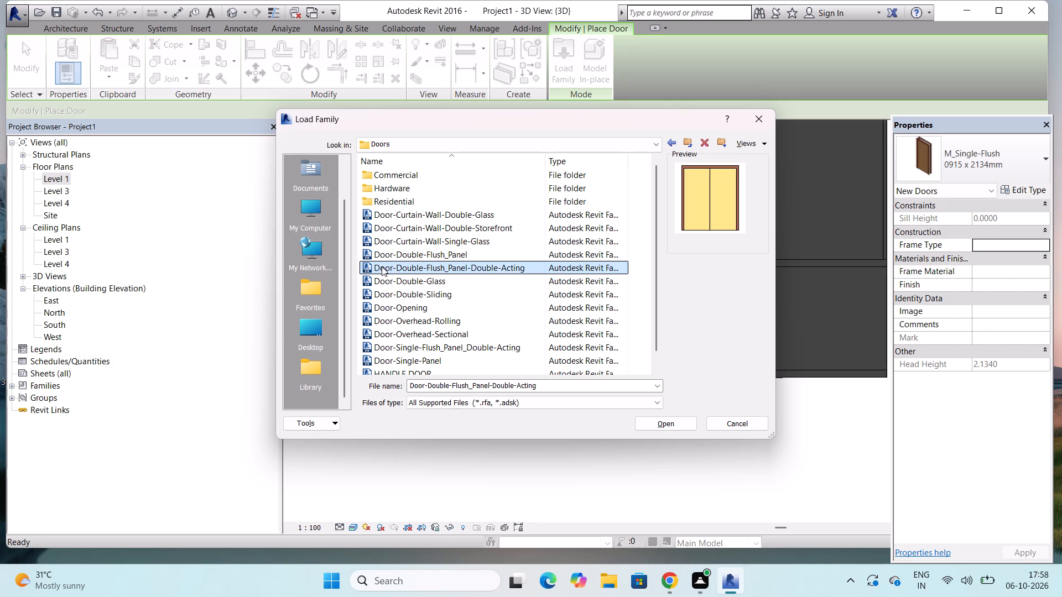
{"action": "left_click", "coordinate": [382, 275]}
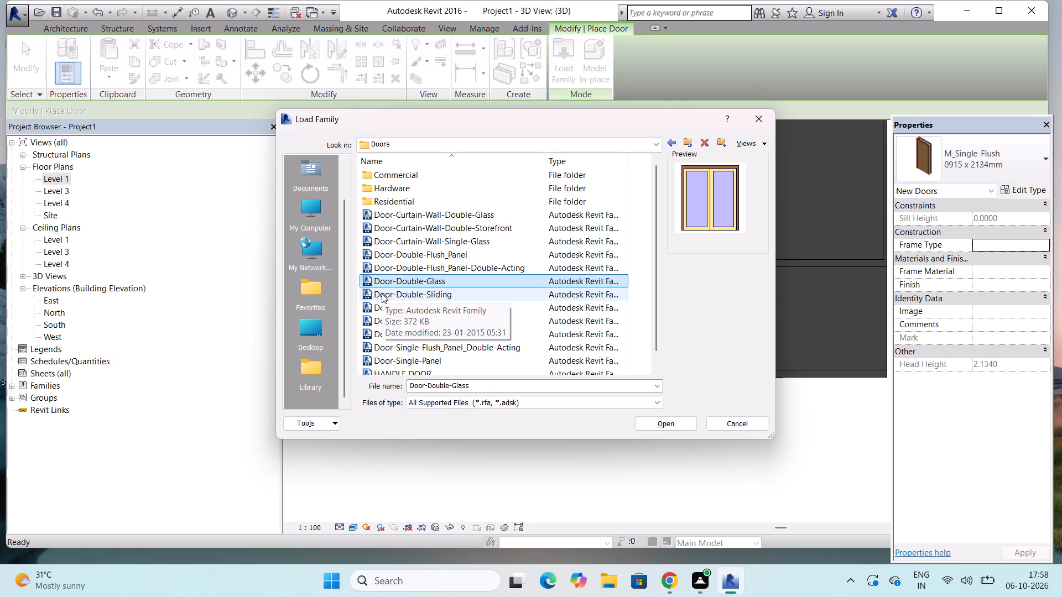
{"action": "left_click", "coordinate": [382, 294]}
{"action": "left_click", "coordinate": [382, 305]}
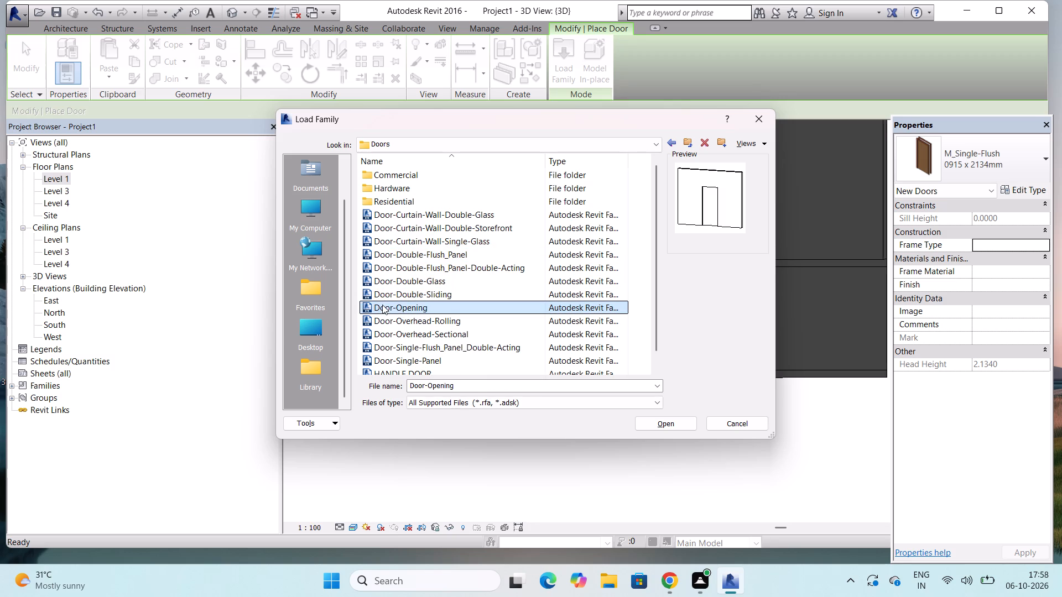
{"action": "left_click", "coordinate": [383, 316]}
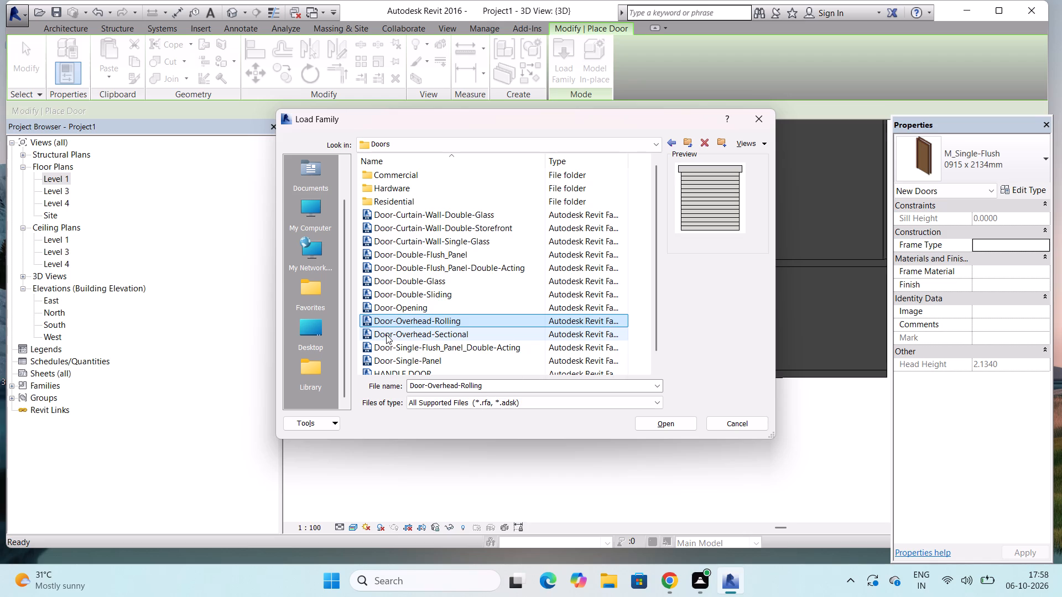
{"action": "left_click", "coordinate": [386, 334]}
{"action": "left_click", "coordinate": [386, 349]}
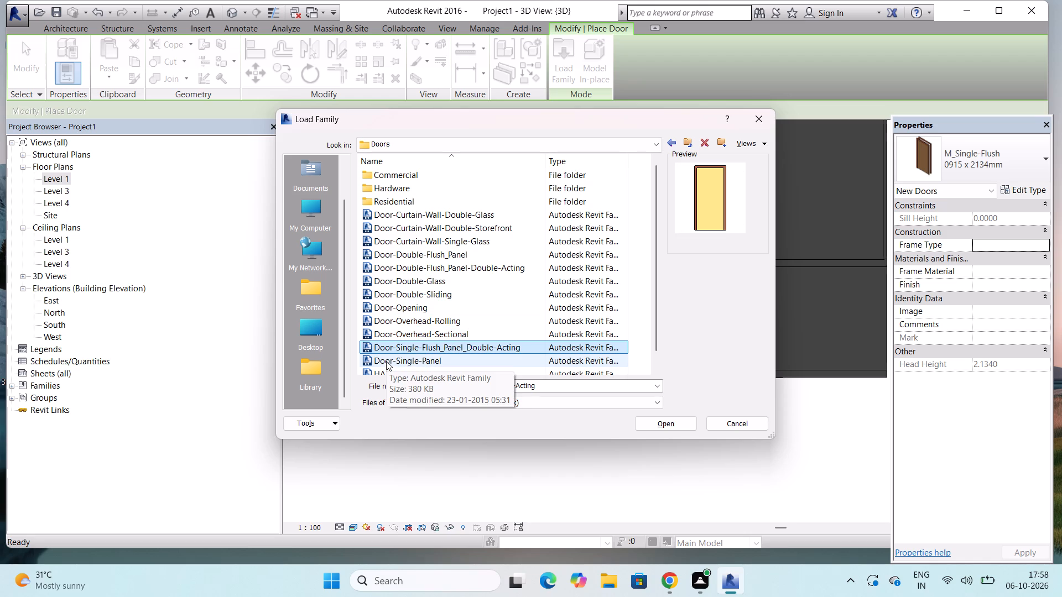
{"action": "left_click", "coordinate": [386, 361]}
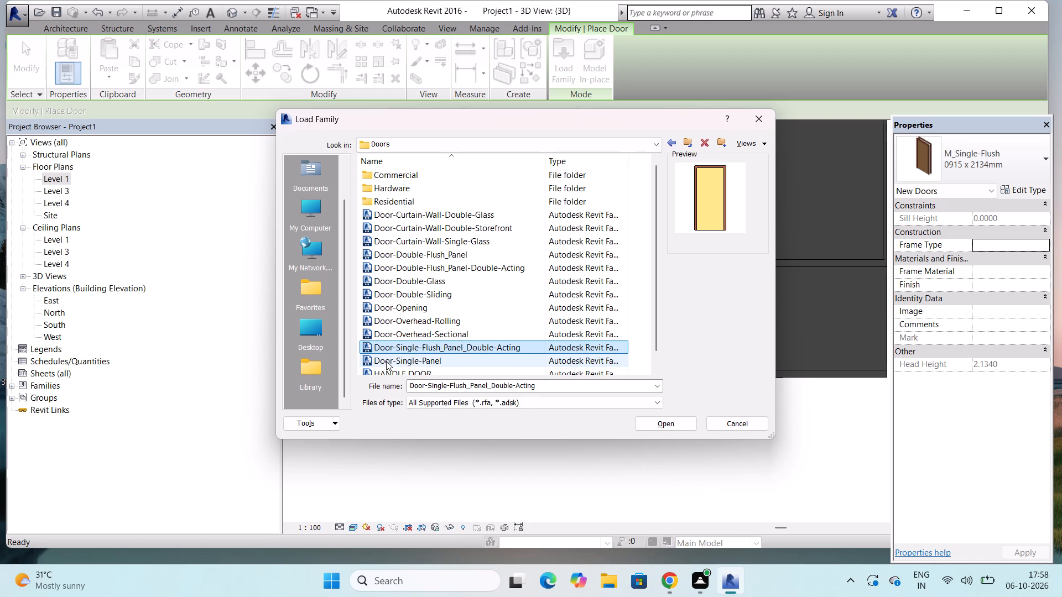
{"action": "scroll", "coordinate": [393, 327], "scroll_direction": "down", "scroll_amount": 2}
{"action": "left_click", "coordinate": [388, 358]}
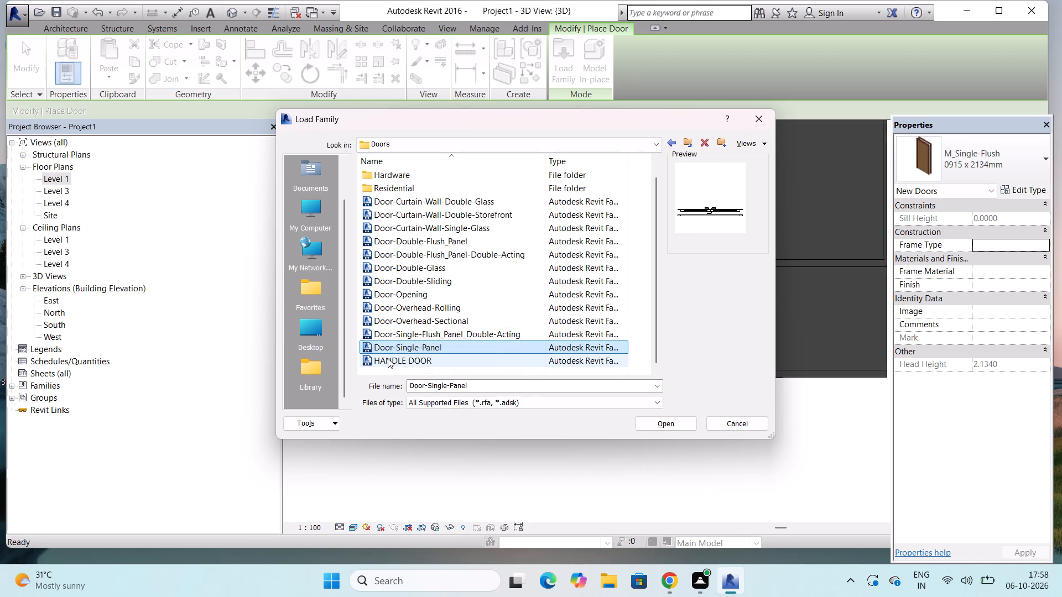
Open the Residential folder and examine the previews of its exterior, garage and interior door families.
{"action": "left_click", "coordinate": [399, 187]}
{"action": "double_click", "coordinate": [399, 187]}
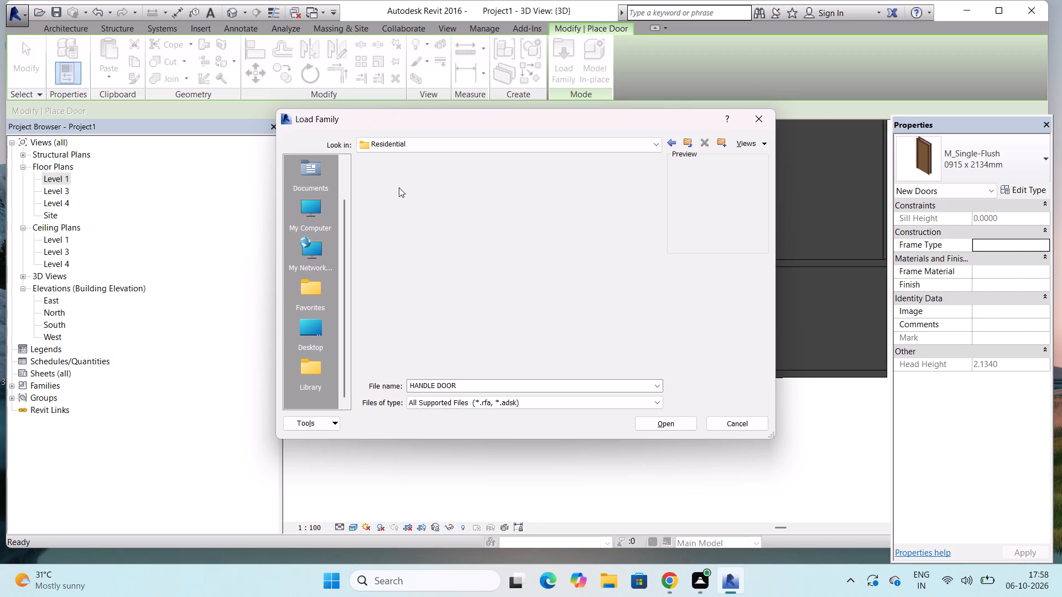
{"action": "left_click", "coordinate": [399, 177]}
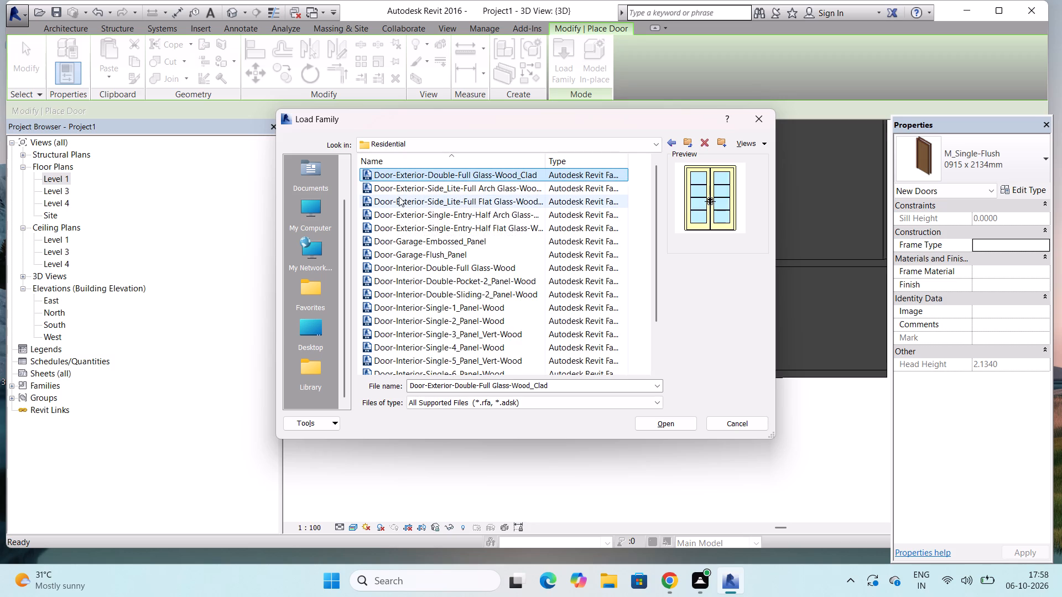
{"action": "left_click", "coordinate": [399, 197]}
{"action": "left_click", "coordinate": [394, 216]}
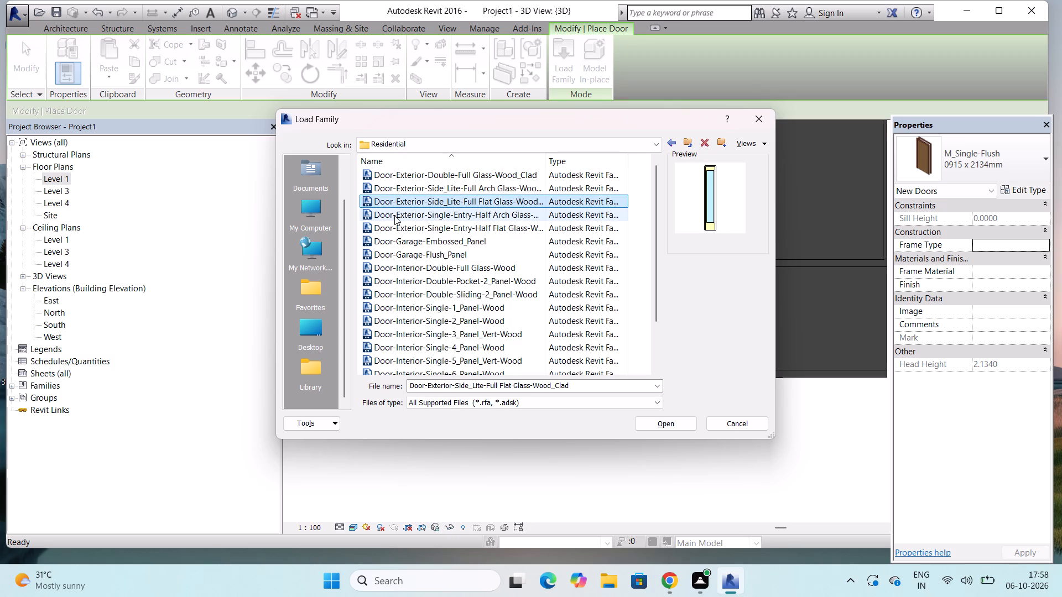
{"action": "left_click", "coordinate": [402, 242]}
{"action": "left_click", "coordinate": [402, 278]}
{"action": "left_click", "coordinate": [402, 301]}
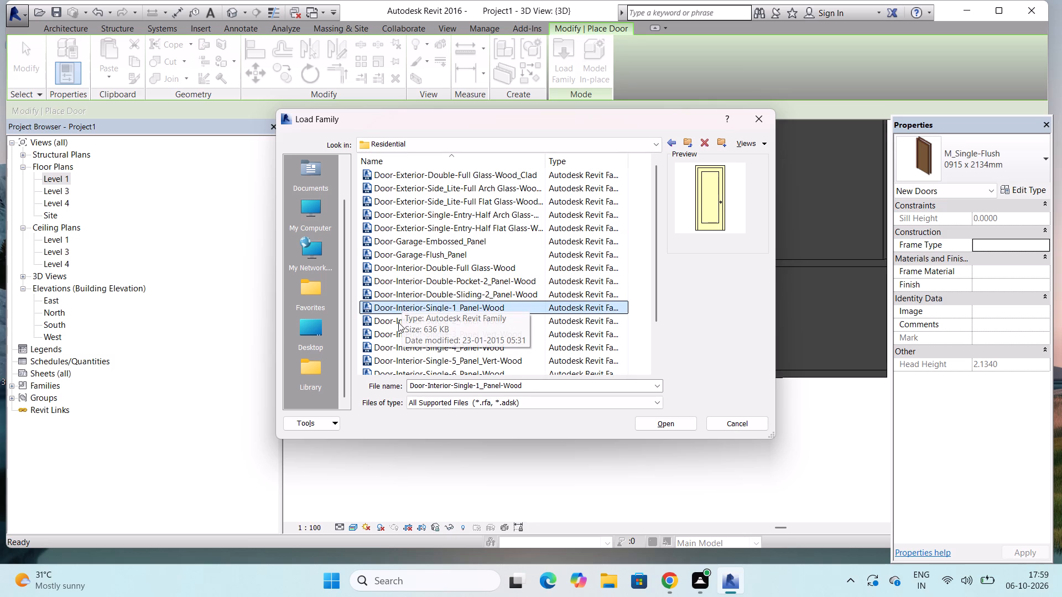
{"action": "left_click", "coordinate": [398, 322]}
{"action": "left_click", "coordinate": [397, 329]}
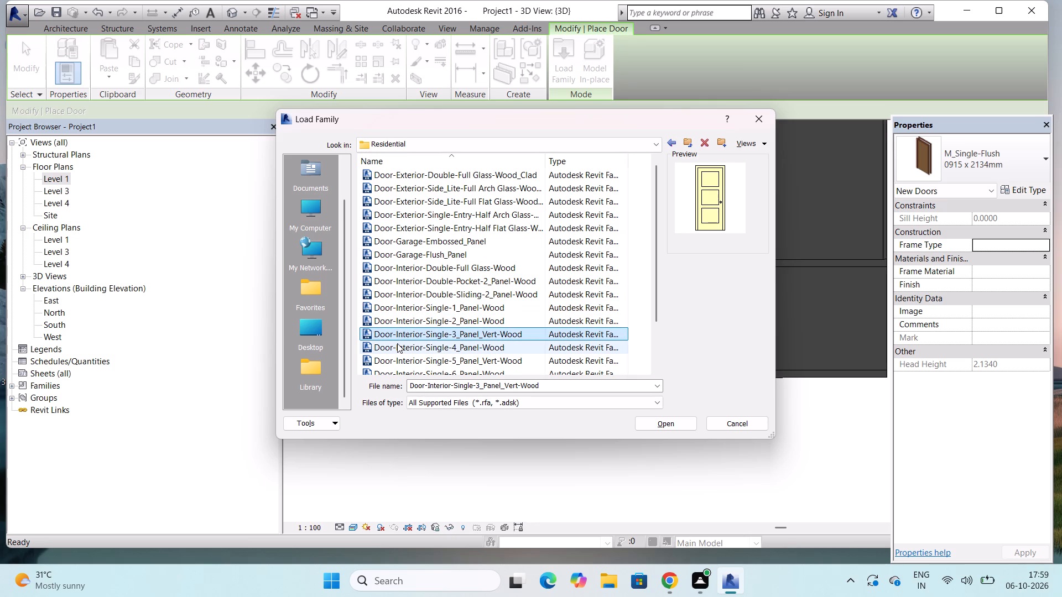
{"action": "left_click", "coordinate": [397, 344]}
{"action": "left_click", "coordinate": [397, 355]}
{"action": "scroll", "coordinate": [397, 355], "scroll_direction": "down", "scroll_amount": 2}
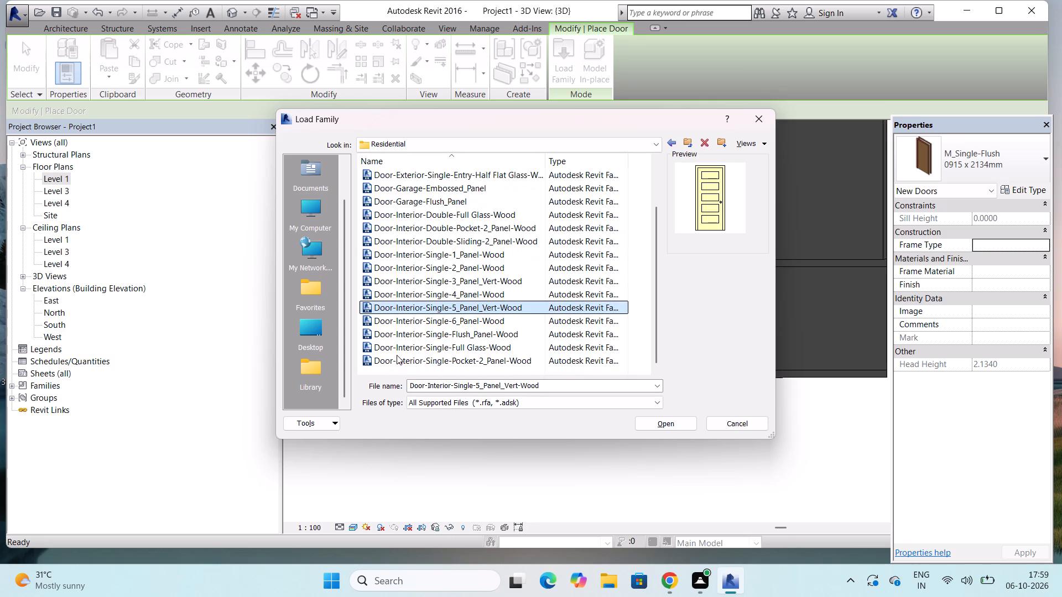
{"action": "left_click", "coordinate": [397, 326]}
{"action": "left_click", "coordinate": [399, 335]}
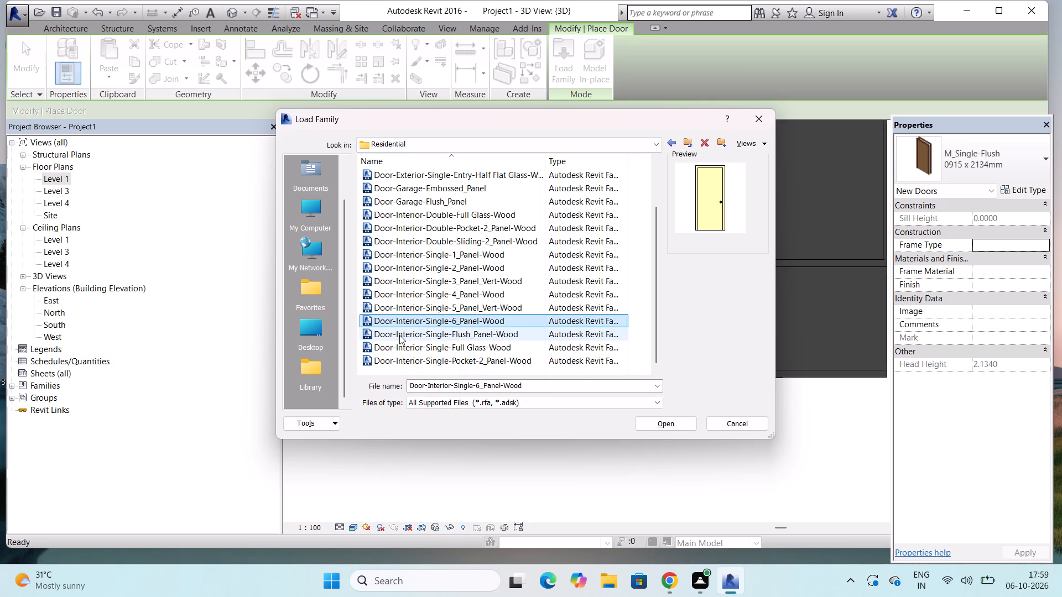
{"action": "left_click", "coordinate": [389, 347]}
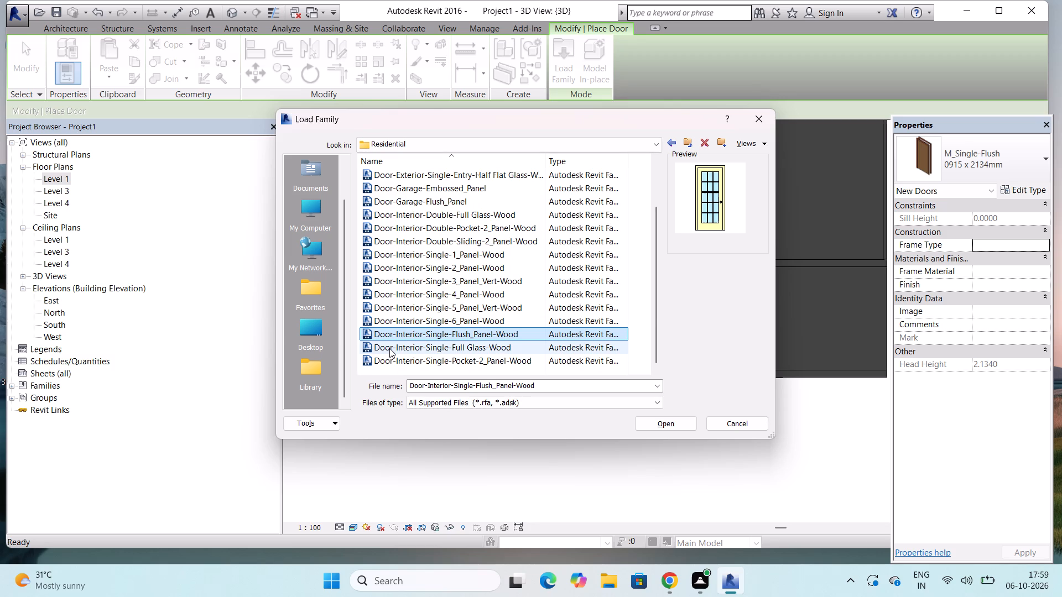
{"action": "left_click", "coordinate": [388, 357]}
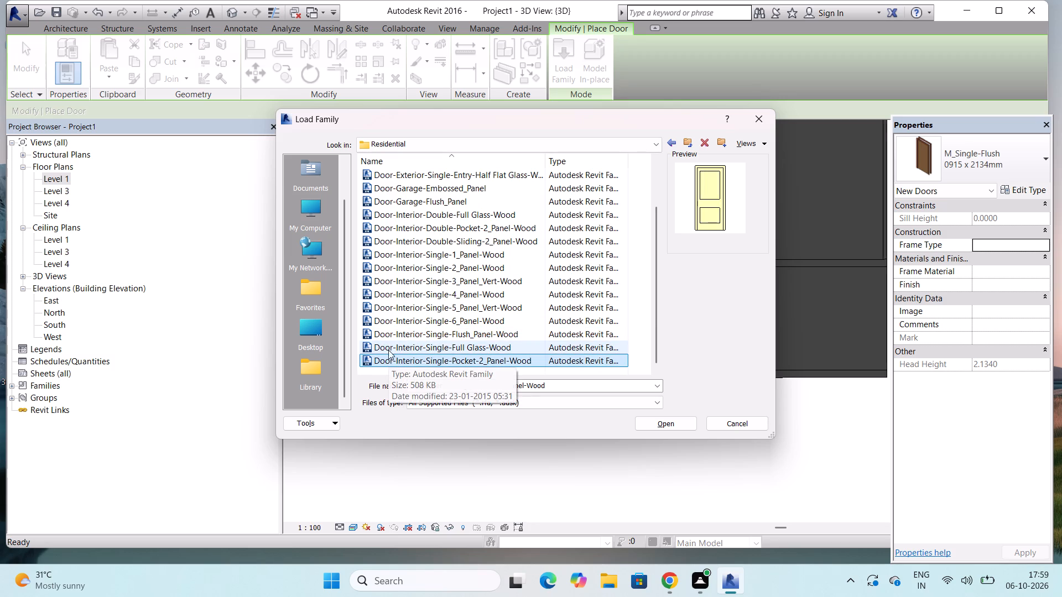
{"action": "scroll", "coordinate": [386, 232], "scroll_direction": "up", "scroll_amount": 20}
{"action": "scroll", "coordinate": [386, 232], "scroll_direction": "up", "scroll_amount": 9}
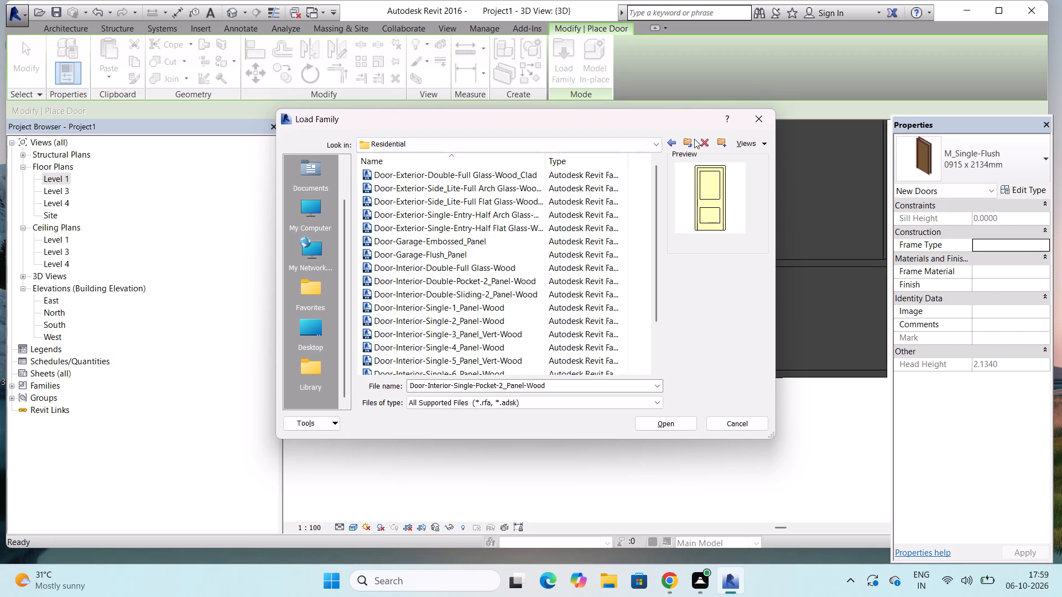
Open the Hardware folder inside Doors and examine the previews of its handle, panic bar and push plate families.
{"action": "left_click", "coordinate": [674, 140]}
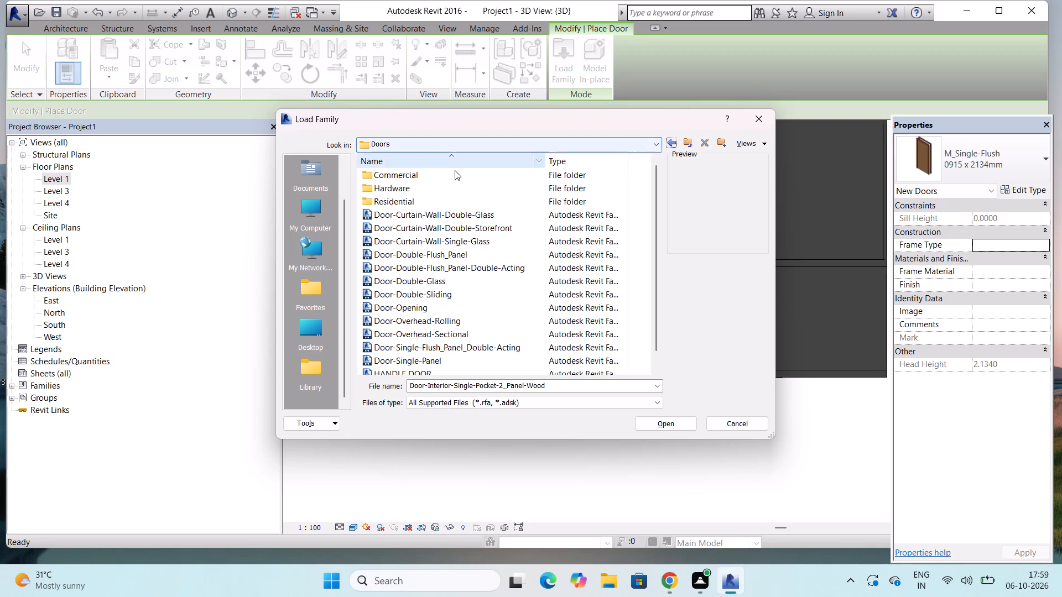
{"action": "double_click", "coordinate": [394, 187]}
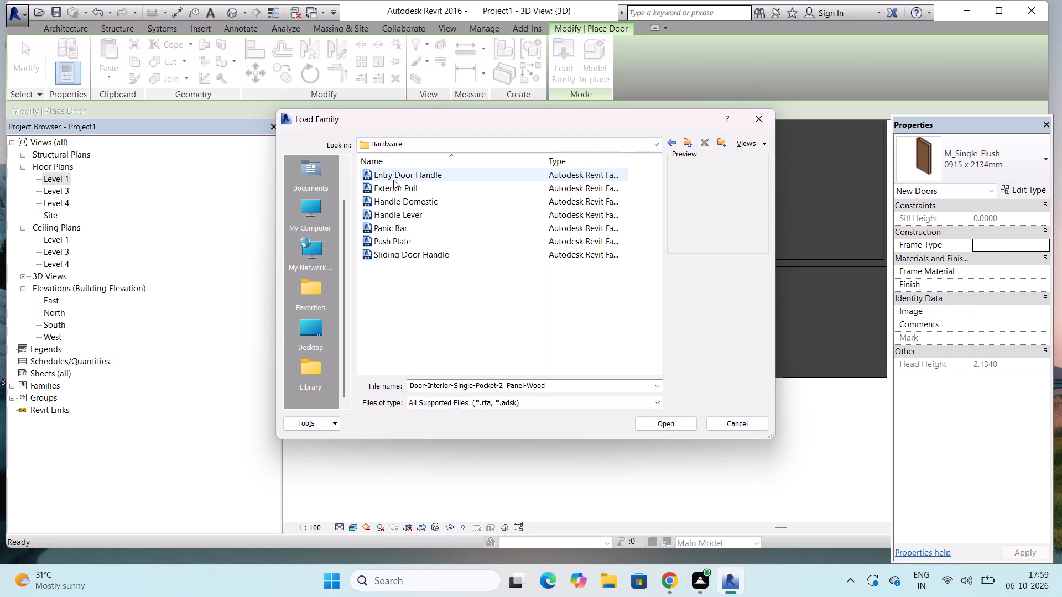
{"action": "left_click", "coordinate": [394, 175]}
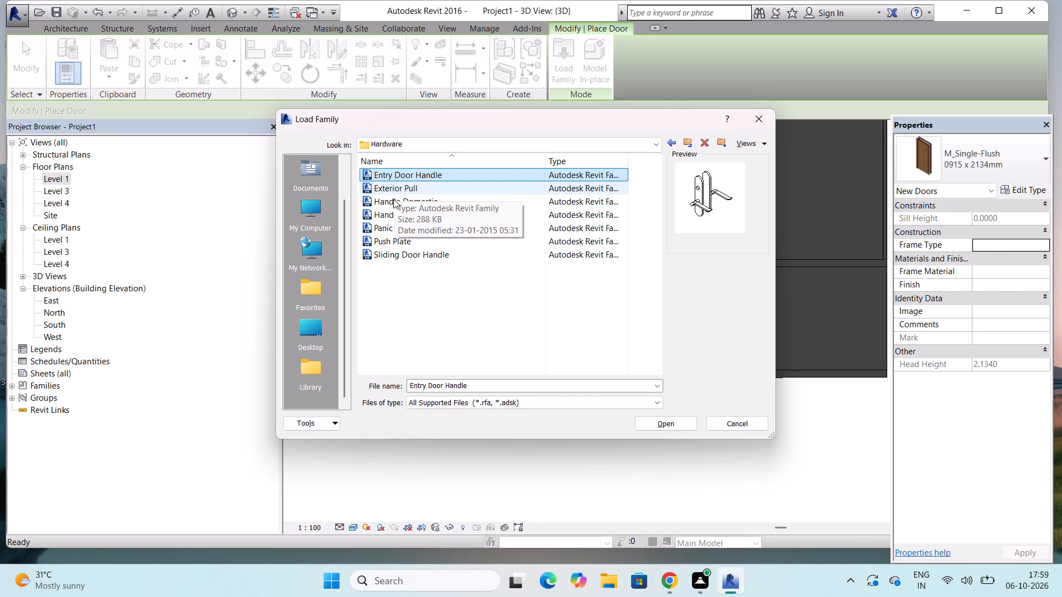
{"action": "left_click", "coordinate": [393, 199]}
{"action": "left_click", "coordinate": [392, 227]}
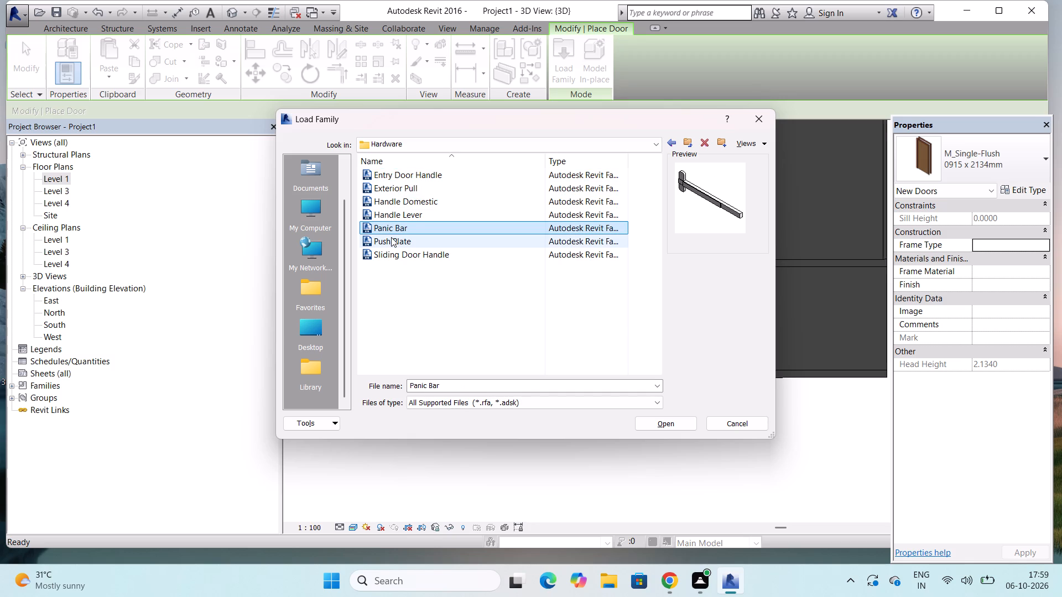
{"action": "left_click", "coordinate": [391, 238]}
{"action": "left_click", "coordinate": [388, 258]}
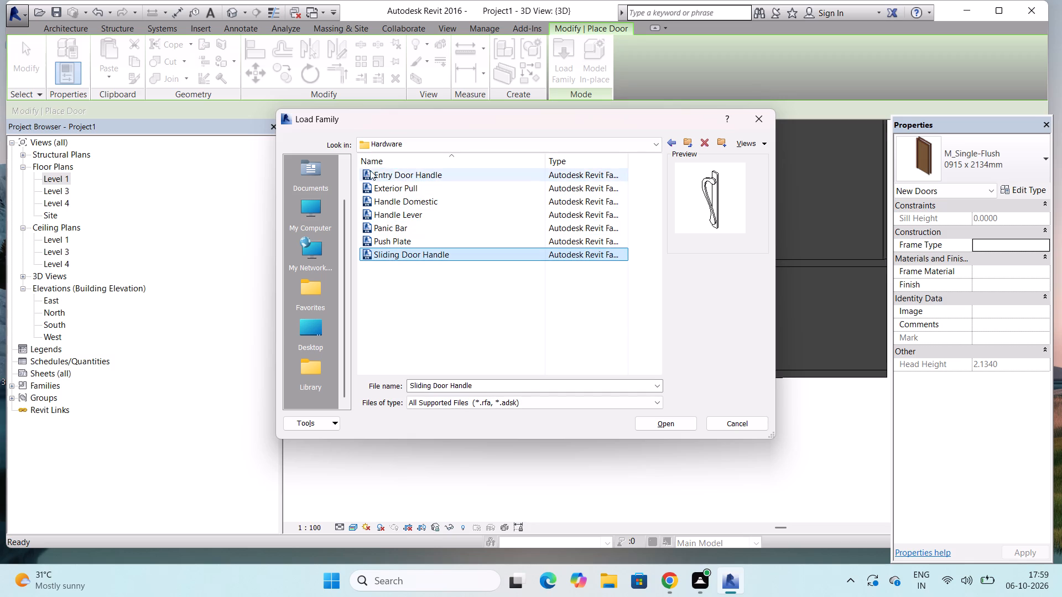
Return to the Doors folder and open its Commercial folder, dismissing the notification card.
{"action": "left_click", "coordinate": [673, 140]}
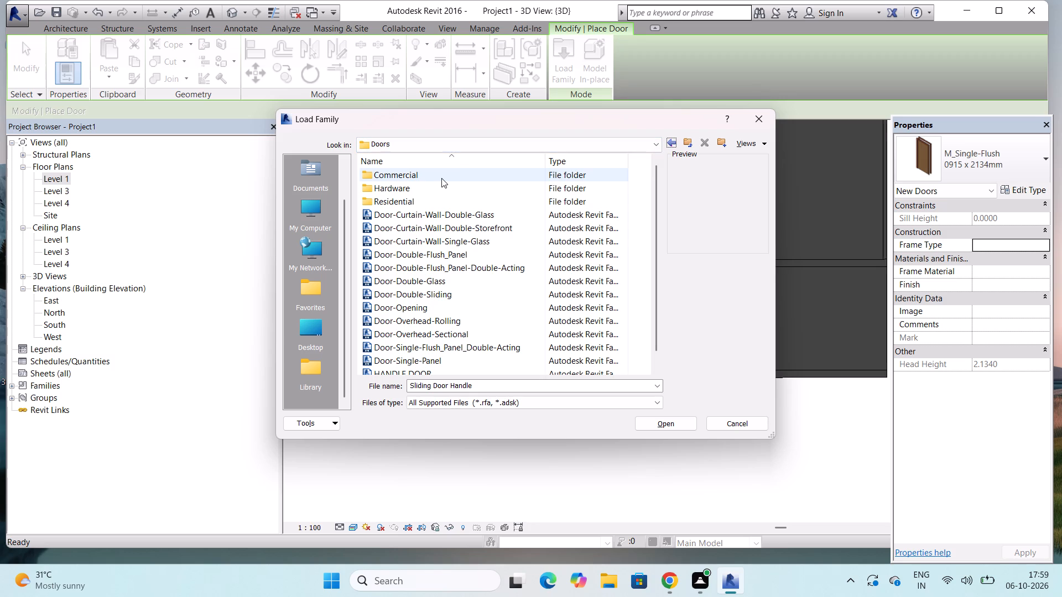
{"action": "left_click", "coordinate": [441, 178]}
{"action": "left_click", "coordinate": [441, 178]}
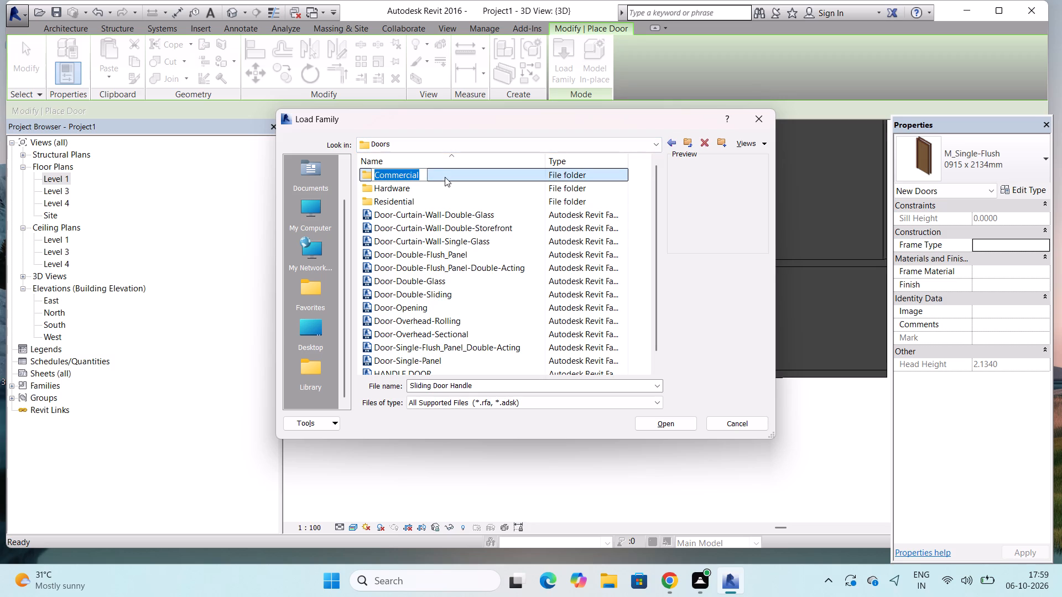
{"action": "double_click", "coordinate": [445, 177]}
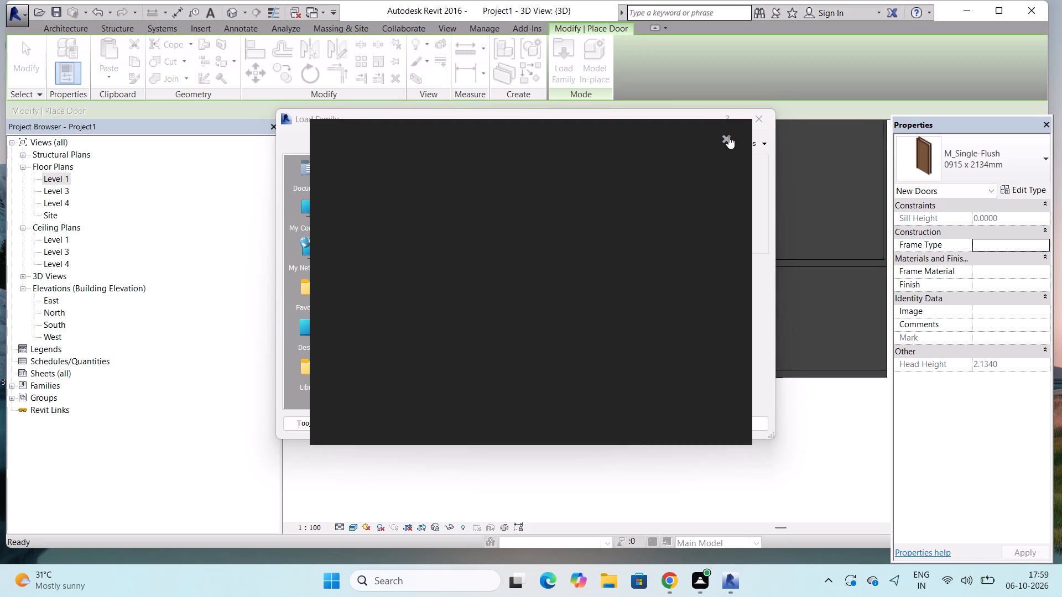
{"action": "left_click", "coordinate": [728, 137]}
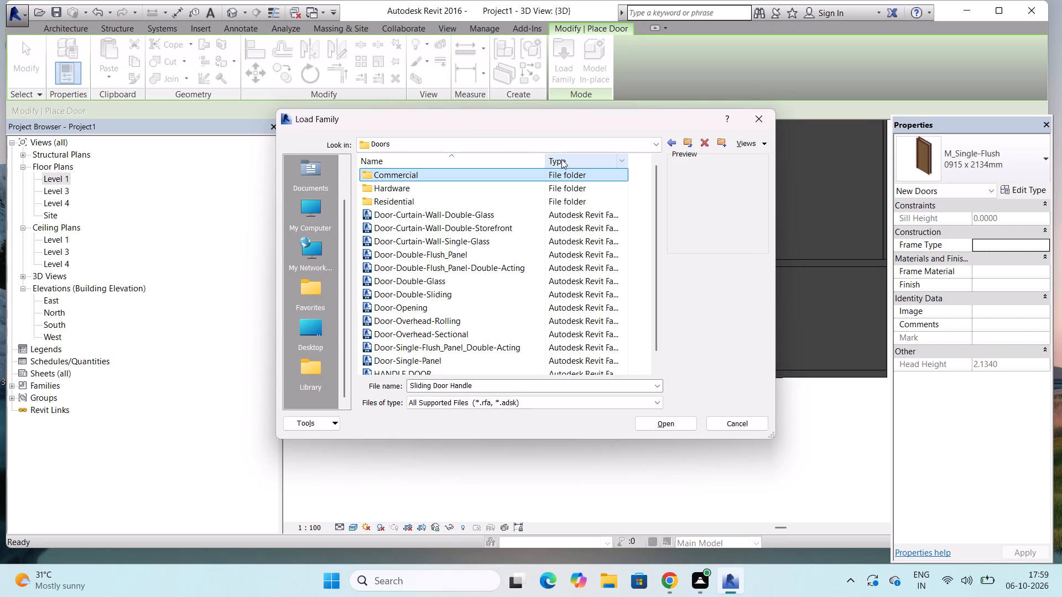
{"action": "double_click", "coordinate": [512, 176]}
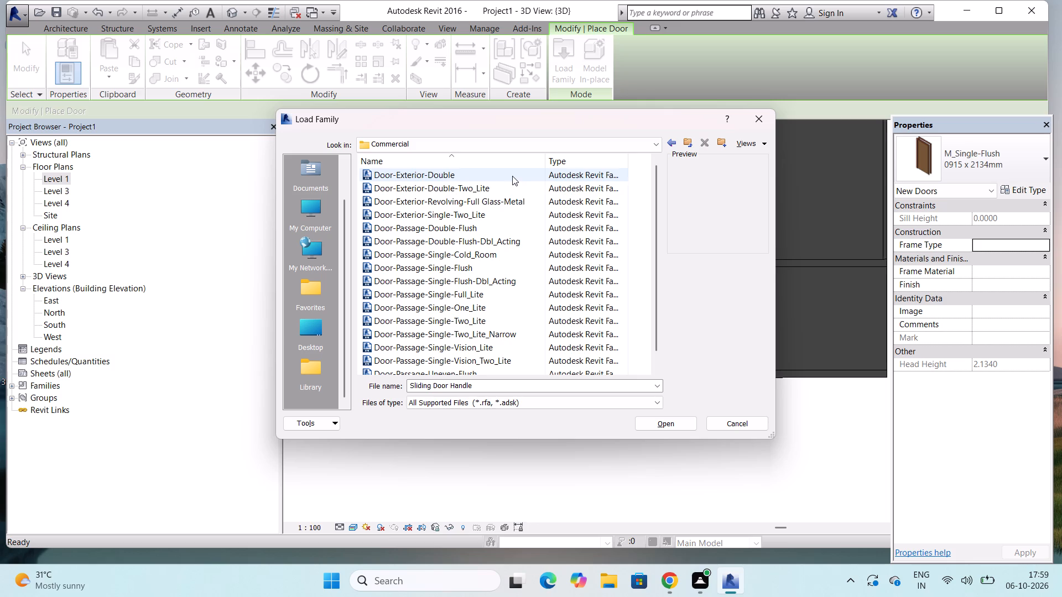
Examine the previews of the commercial door families, from Door-Exterior-Double down to Door-Passage-Uneven-Flush.
{"action": "left_click", "coordinate": [476, 171]}
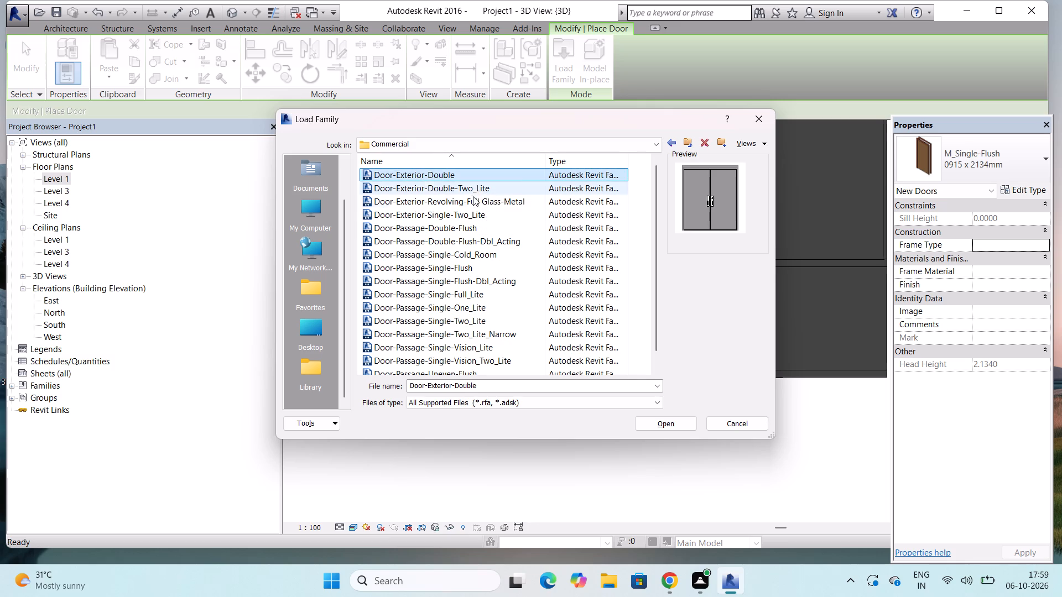
{"action": "left_click", "coordinate": [470, 204]}
{"action": "left_click", "coordinate": [470, 217]}
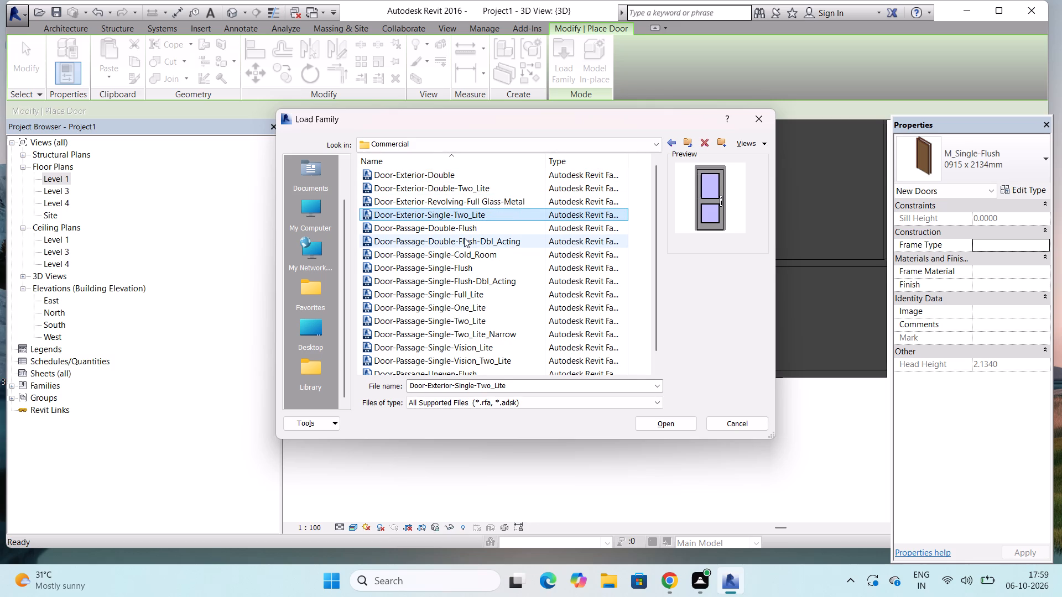
{"action": "left_click", "coordinate": [462, 228]}
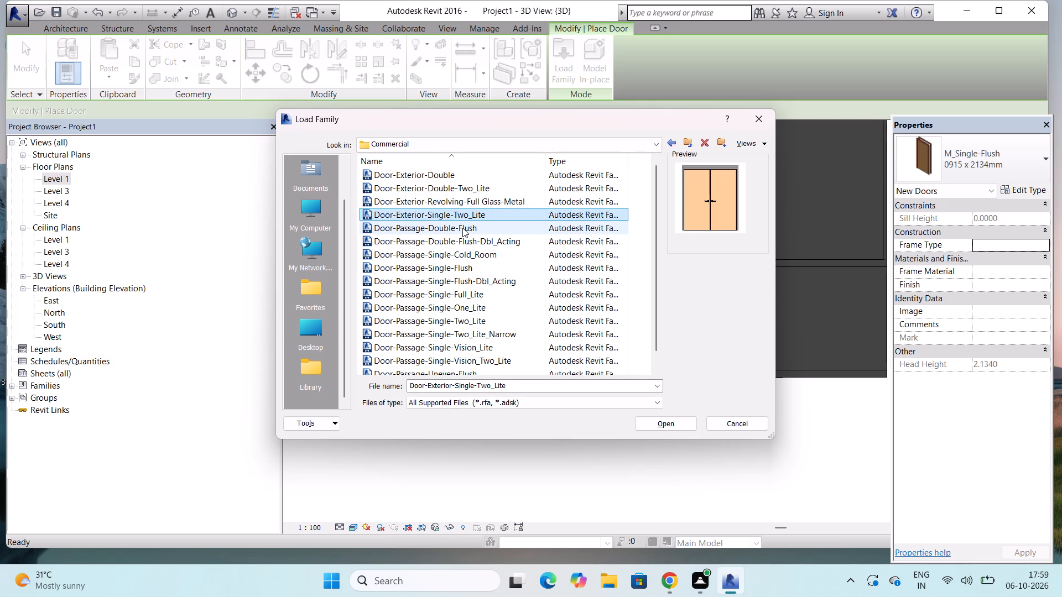
{"action": "left_click", "coordinate": [462, 239]}
{"action": "left_click", "coordinate": [460, 256]}
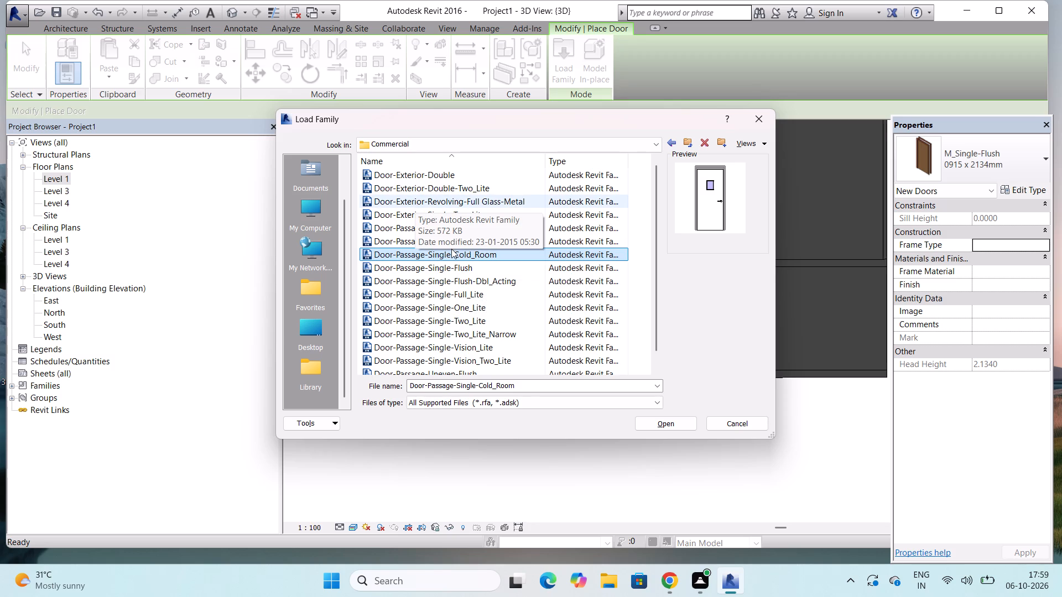
{"action": "left_click", "coordinate": [446, 270]}
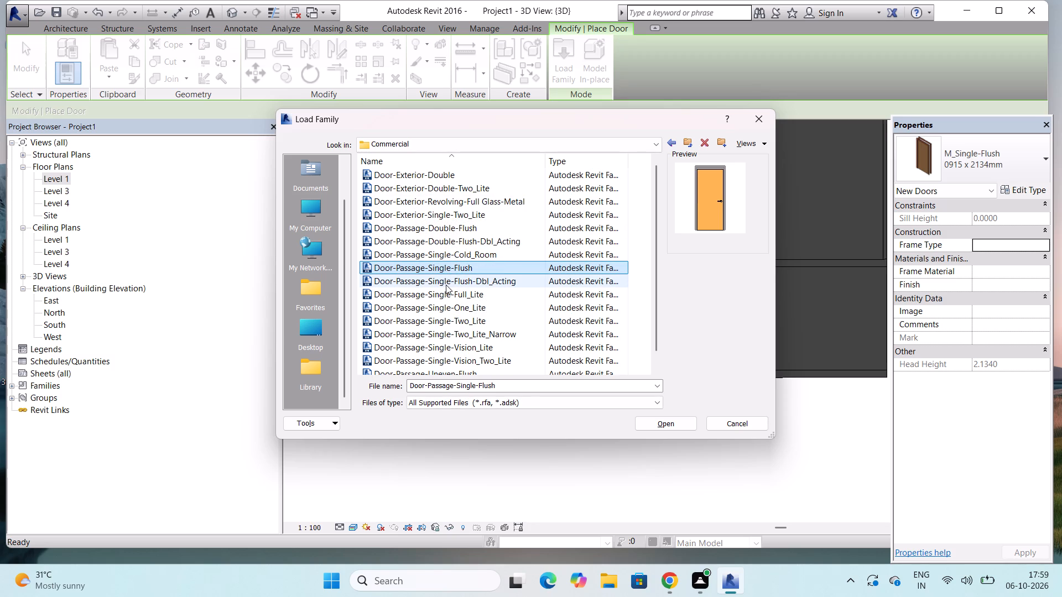
{"action": "left_click", "coordinate": [446, 285]}
{"action": "left_click", "coordinate": [446, 292]}
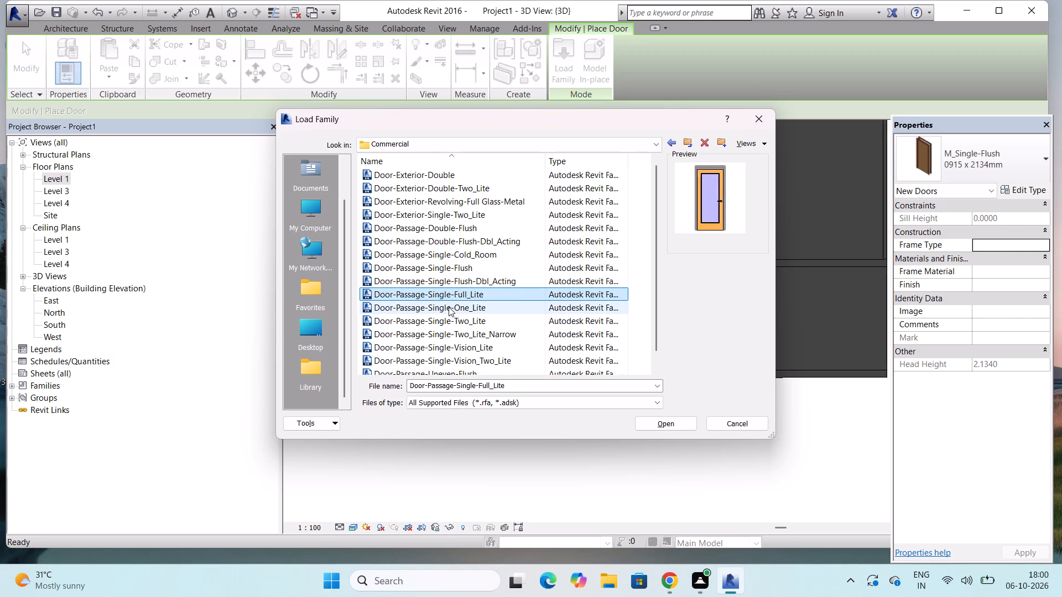
{"action": "left_click", "coordinate": [449, 307]}
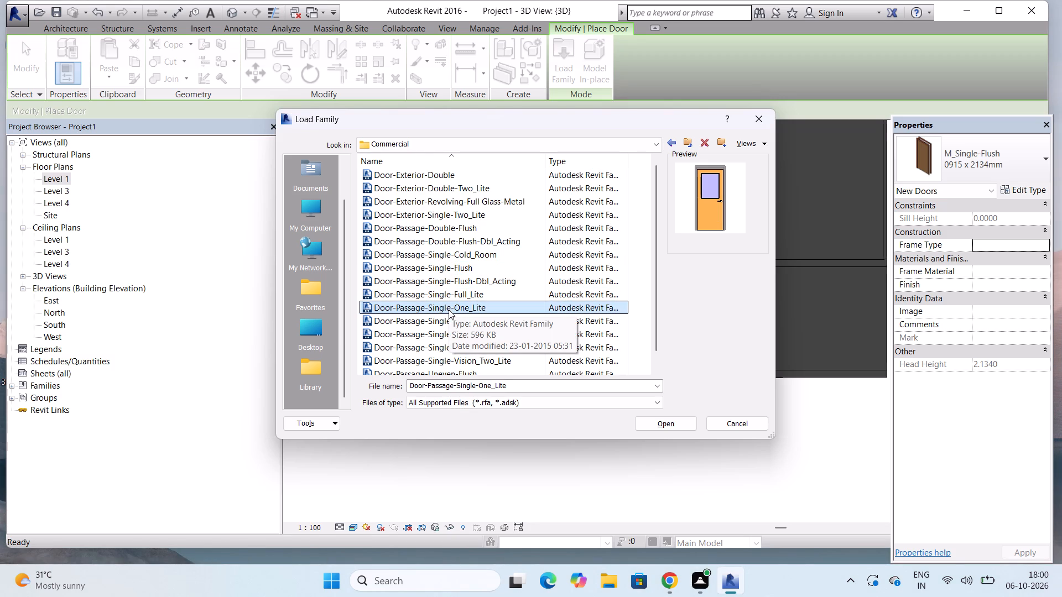
{"action": "left_click", "coordinate": [444, 319]}
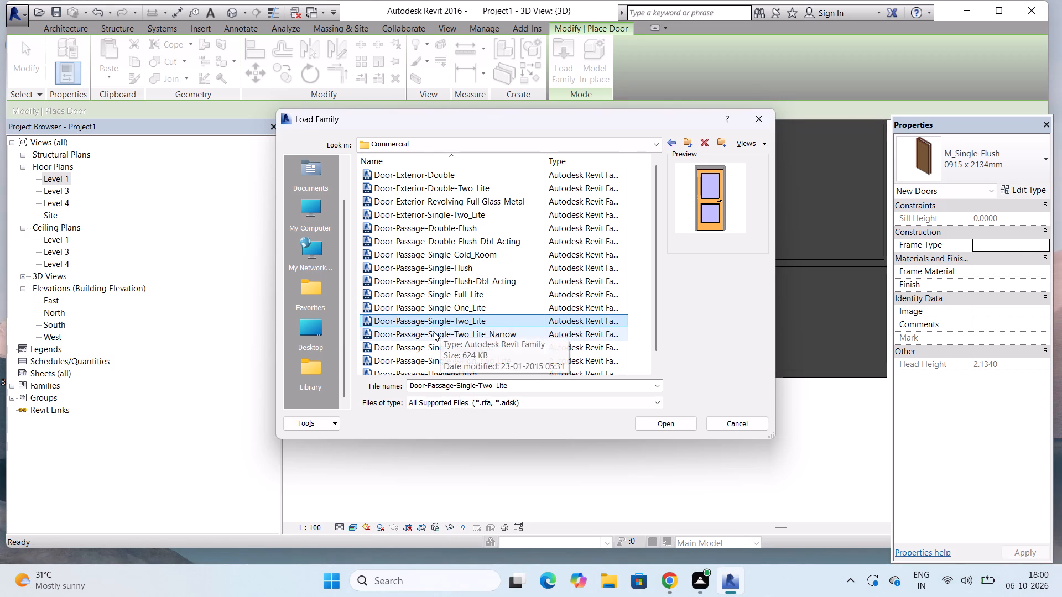
{"action": "left_click", "coordinate": [434, 332]}
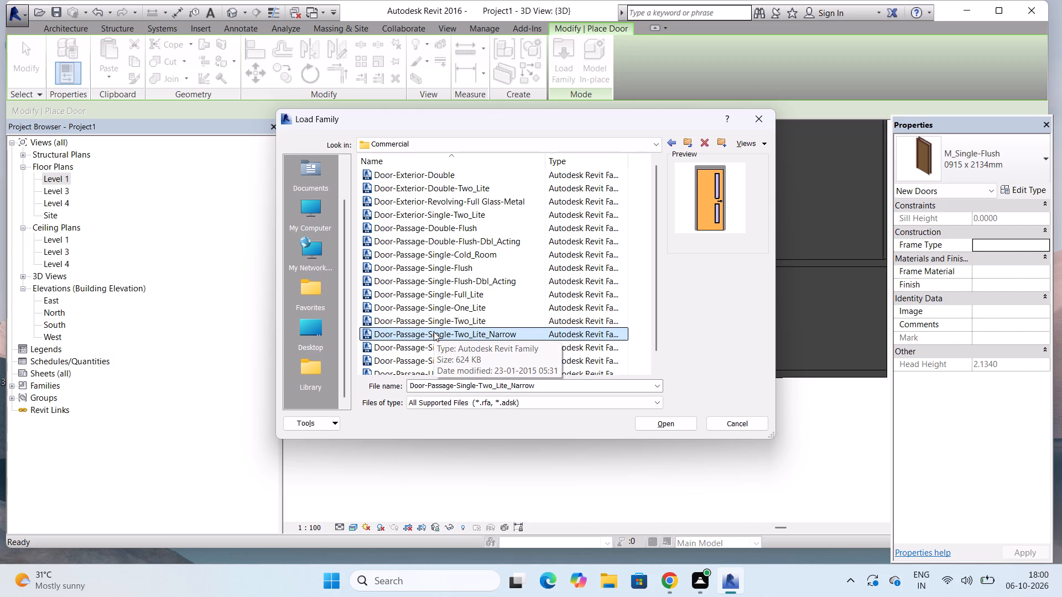
{"action": "left_click", "coordinate": [428, 347]}
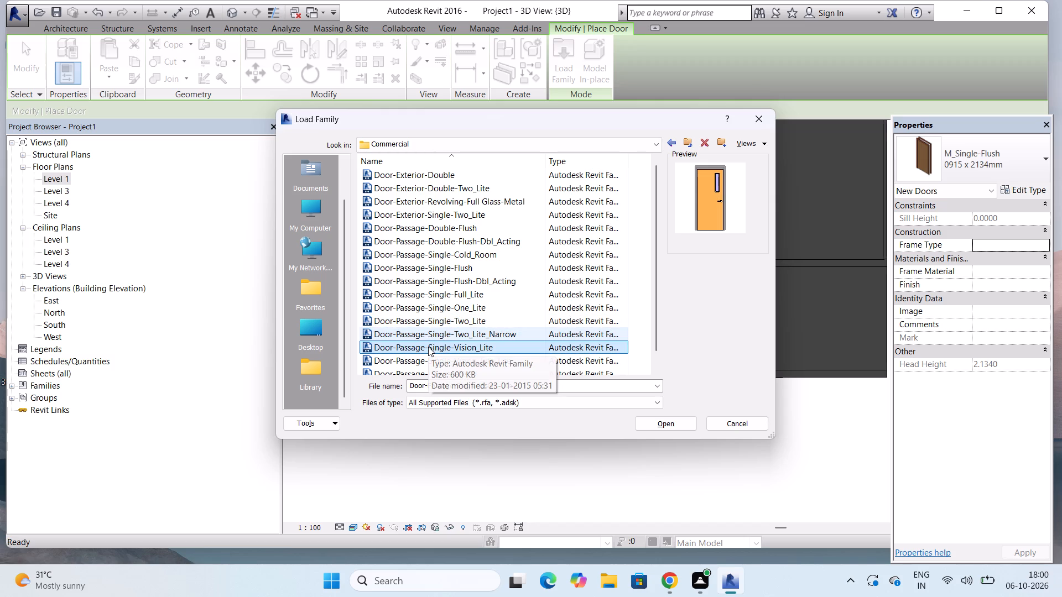
{"action": "left_click", "coordinate": [408, 357]}
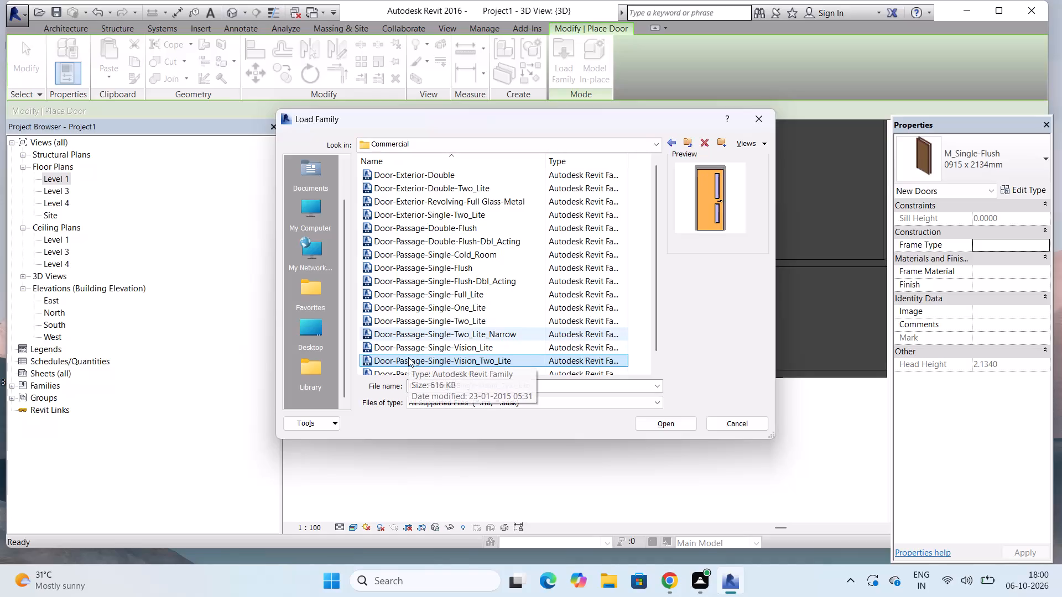
{"action": "scroll", "coordinate": [408, 357], "scroll_direction": "down", "scroll_amount": 2}
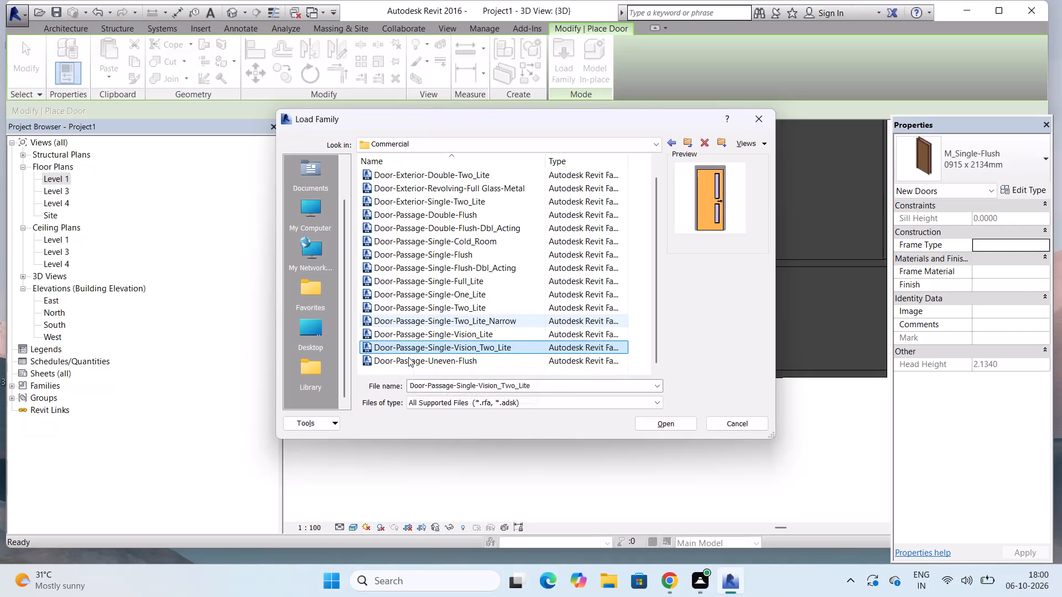
{"action": "left_click", "coordinate": [408, 357]}
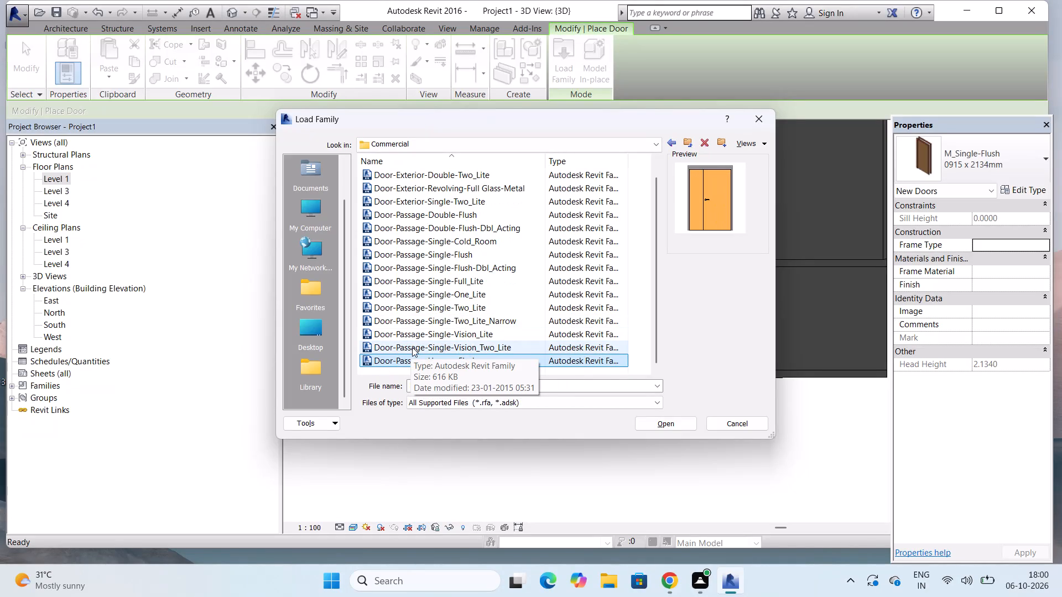
Load the Door-Passage-Single-Vision_Two_Lite family with its 36" x 96" type, dismissing the notification card.
{"action": "left_click", "coordinate": [412, 347]}
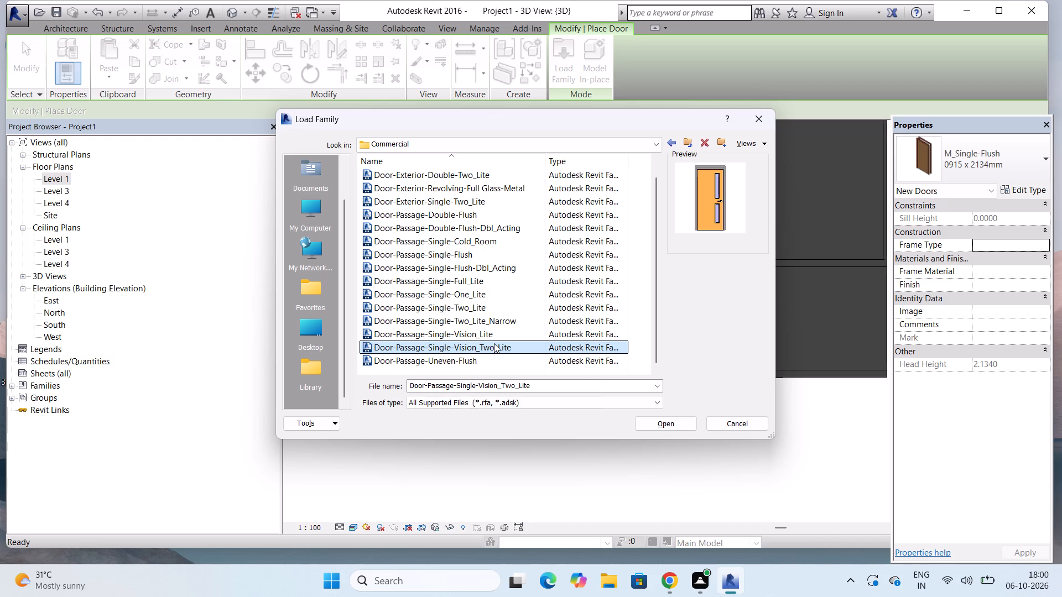
{"action": "left_click", "coordinate": [645, 421]}
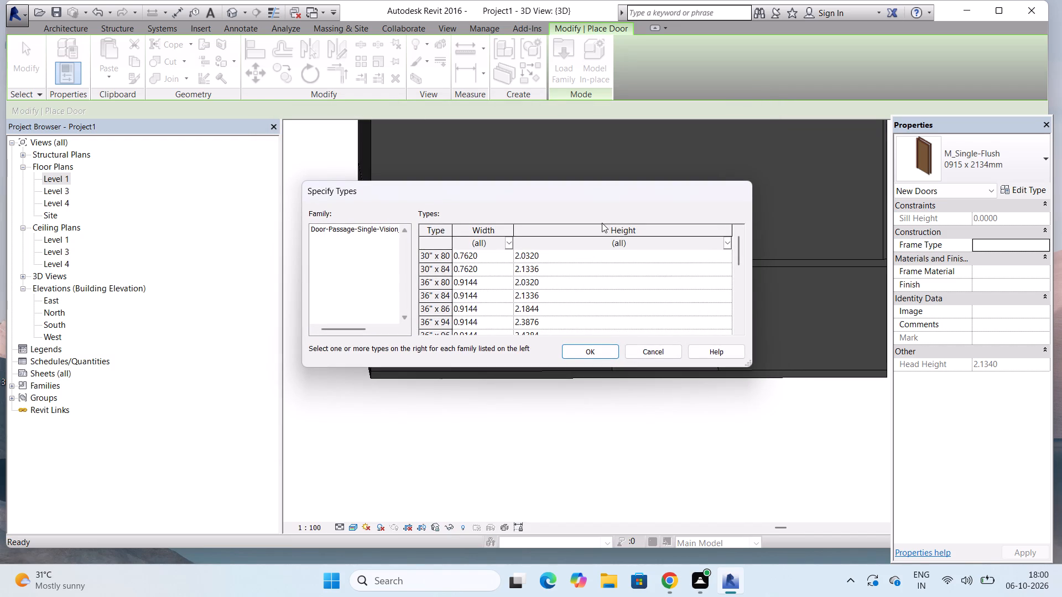
{"action": "scroll", "coordinate": [579, 258], "scroll_direction": "down", "scroll_amount": 5}
{"action": "scroll", "coordinate": [579, 258], "scroll_direction": "up", "scroll_amount": 3}
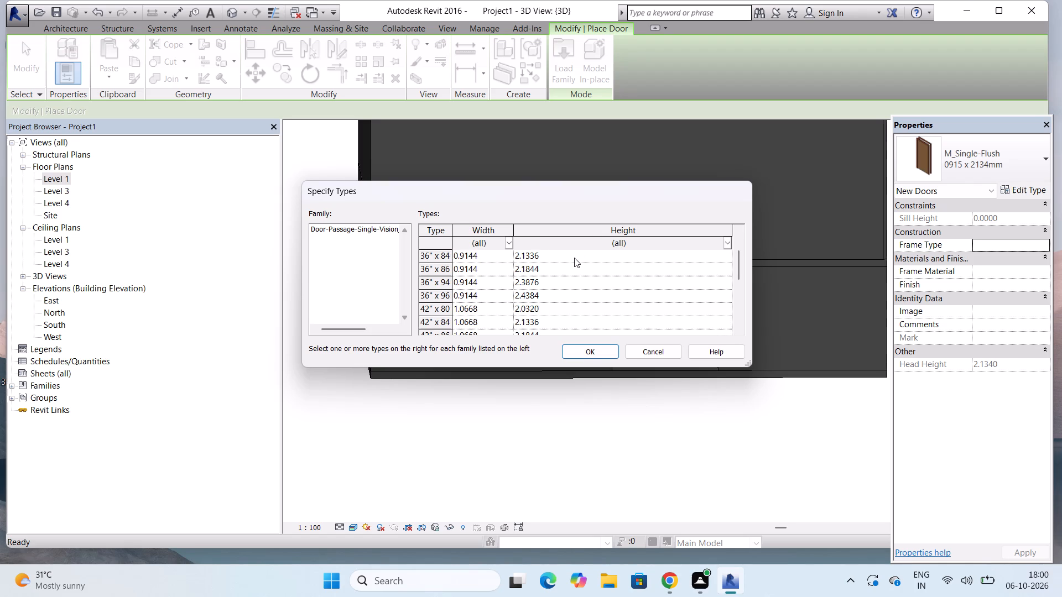
{"action": "left_click", "coordinate": [437, 297]}
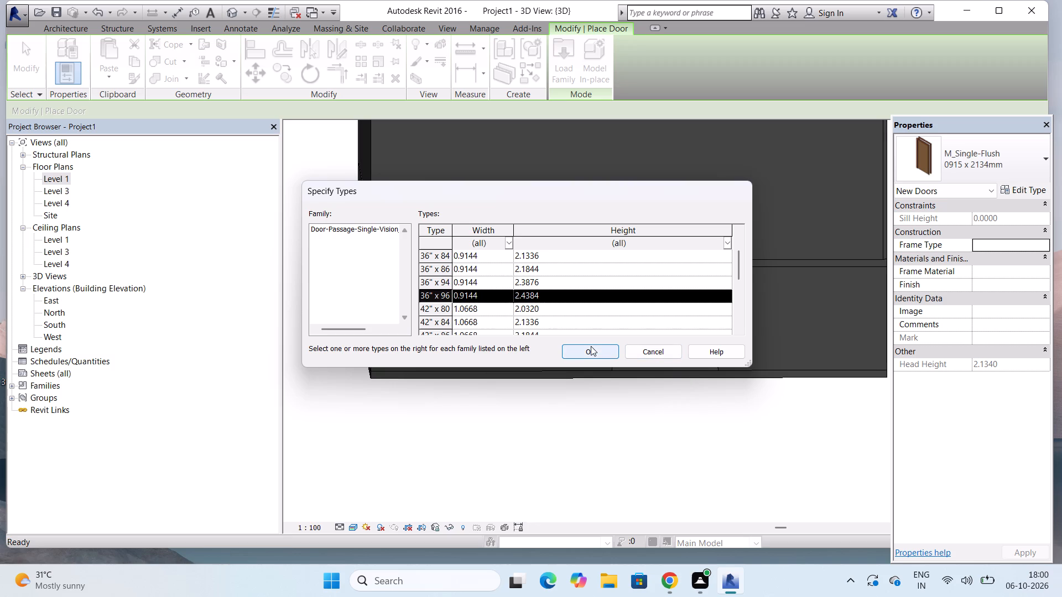
{"action": "scroll", "coordinate": [576, 282], "scroll_direction": "up", "scroll_amount": 4}
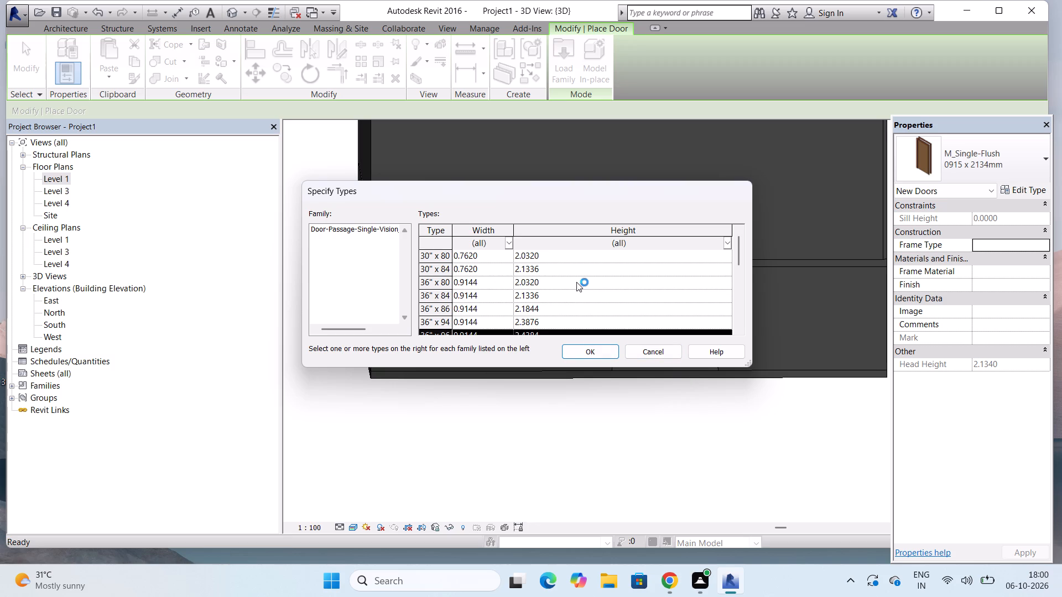
{"action": "scroll", "coordinate": [576, 282], "scroll_direction": "down", "scroll_amount": 2}
{"action": "scroll", "coordinate": [576, 282], "scroll_direction": "up", "scroll_amount": 1}
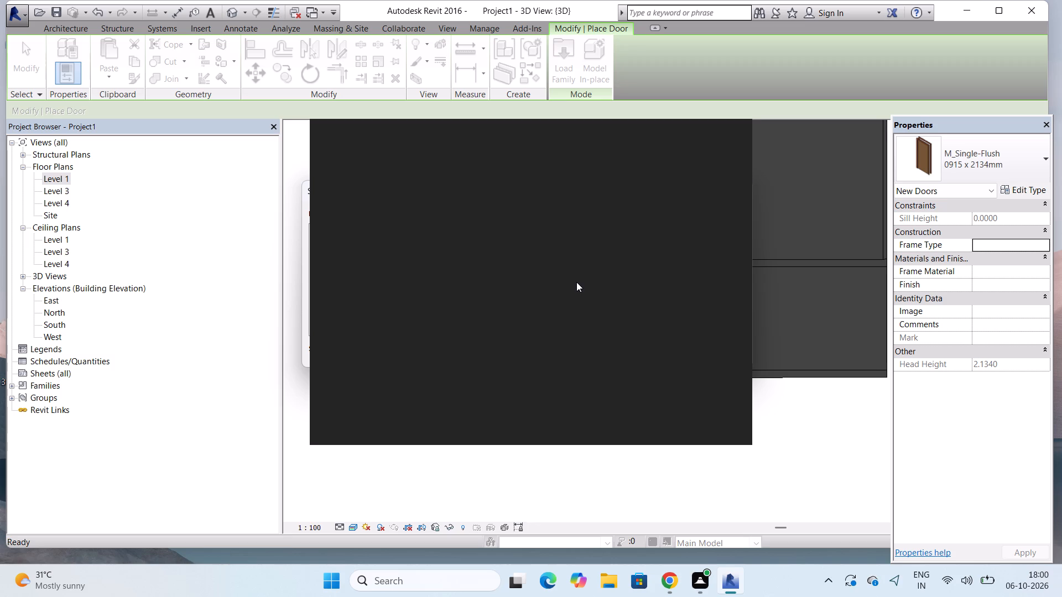
{"action": "left_click", "coordinate": [729, 141]}
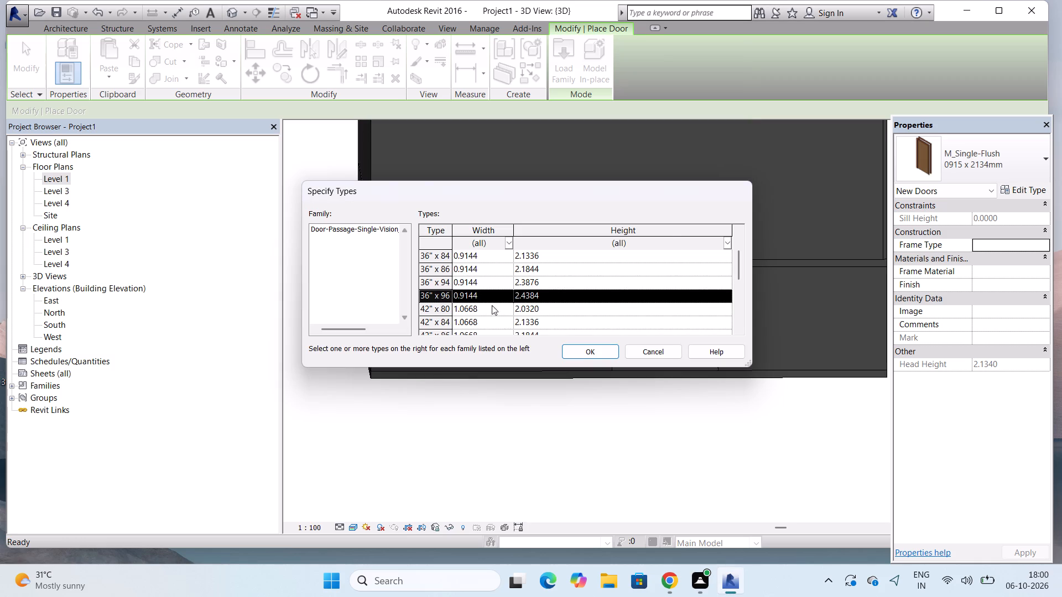
{"action": "scroll", "coordinate": [470, 285], "scroll_direction": "up", "scroll_amount": 4}
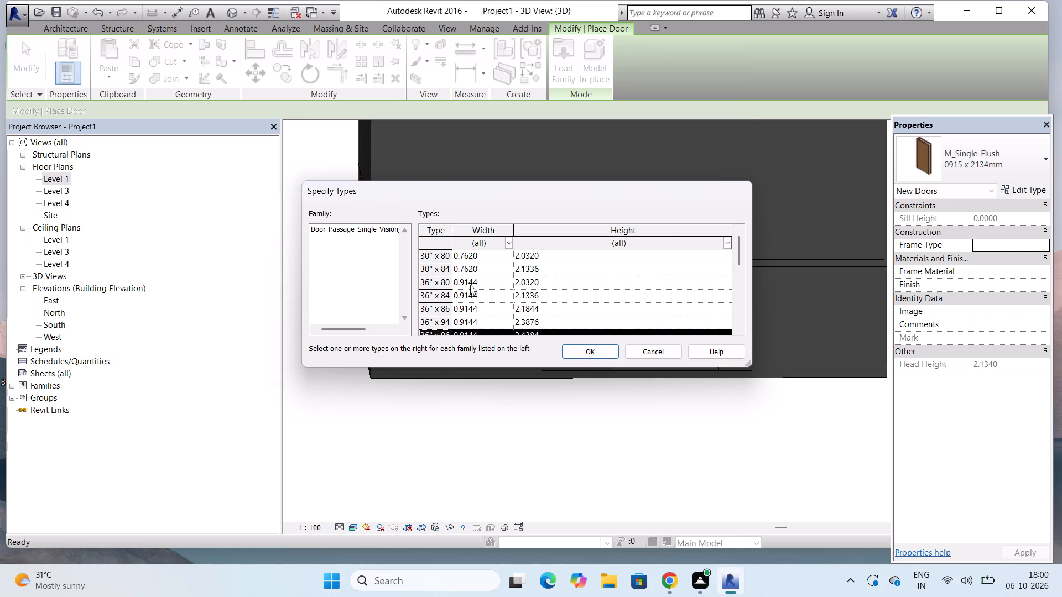
{"action": "left_click", "coordinate": [609, 350]}
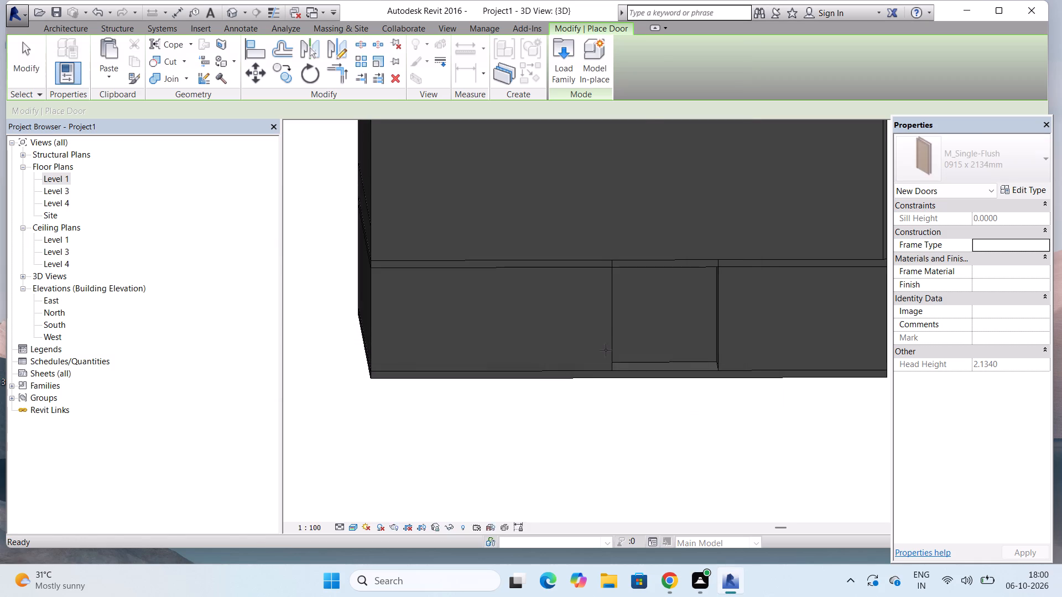
Place the 36" x 96" door in the recess's back wall, about 3.2 m from its left side and 2.8 m from its right side.
{"action": "scroll", "coordinate": [606, 350], "scroll_direction": "down", "scroll_amount": 3}
{"action": "scroll", "coordinate": [646, 339], "scroll_direction": "up", "scroll_amount": 1}
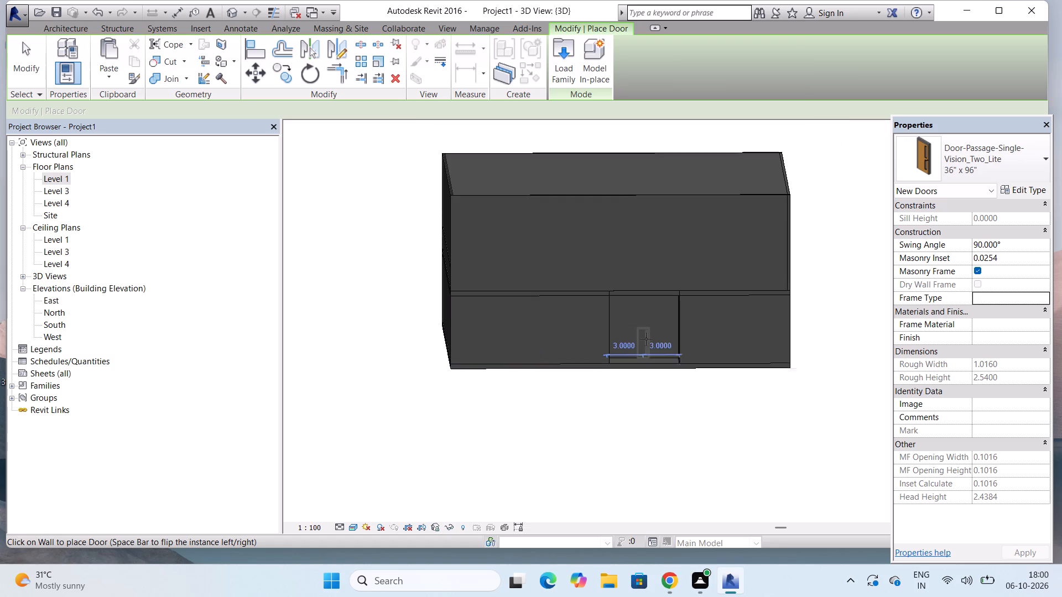
{"action": "scroll", "coordinate": [646, 339], "scroll_direction": "up", "scroll_amount": 7}
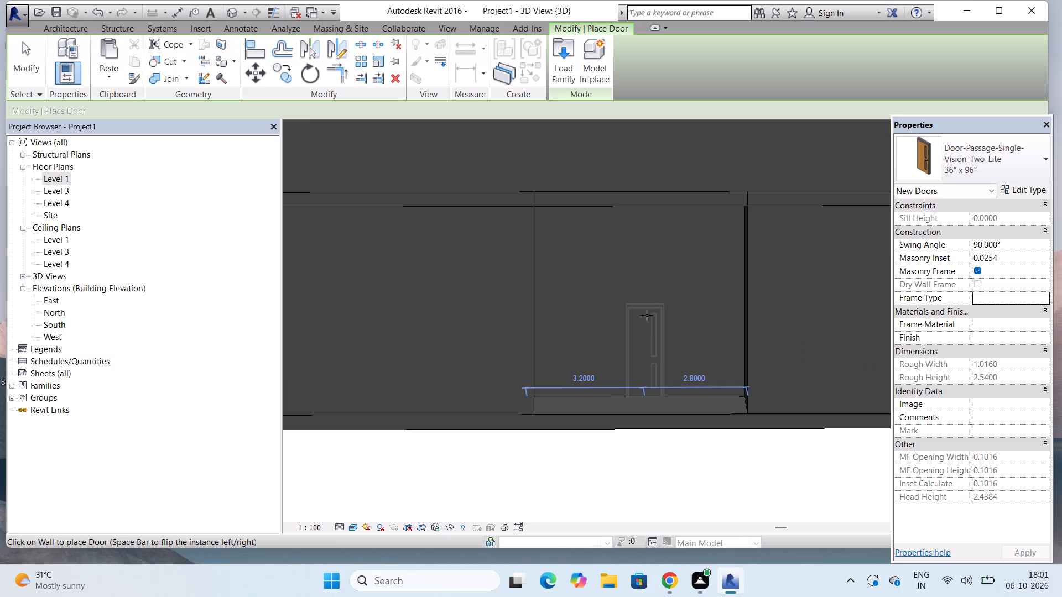
{"action": "left_click", "coordinate": [647, 315]}
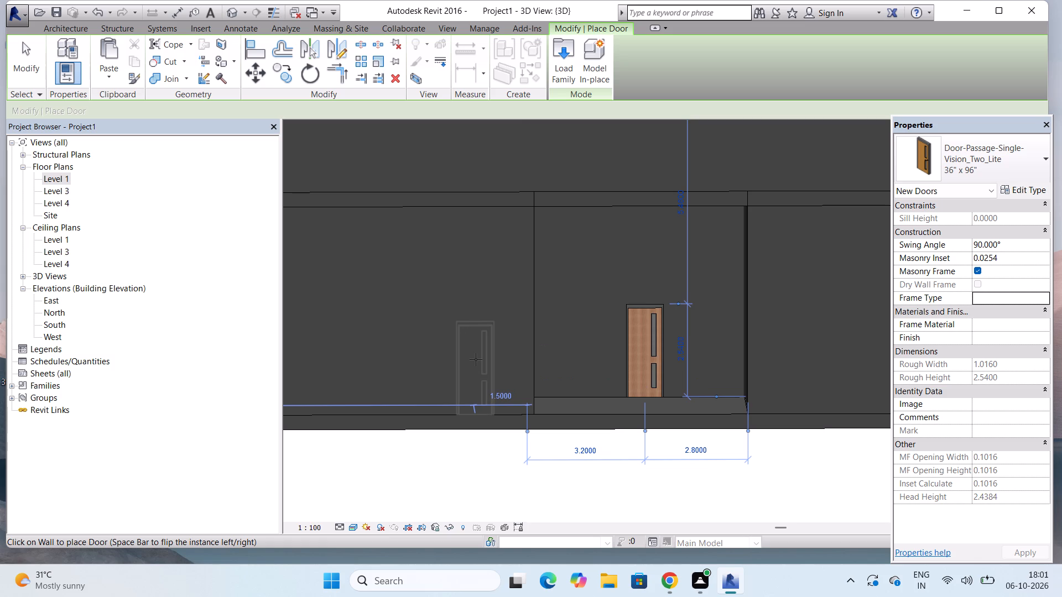
End the door placement.
{"action": "key", "text": "Escape"}
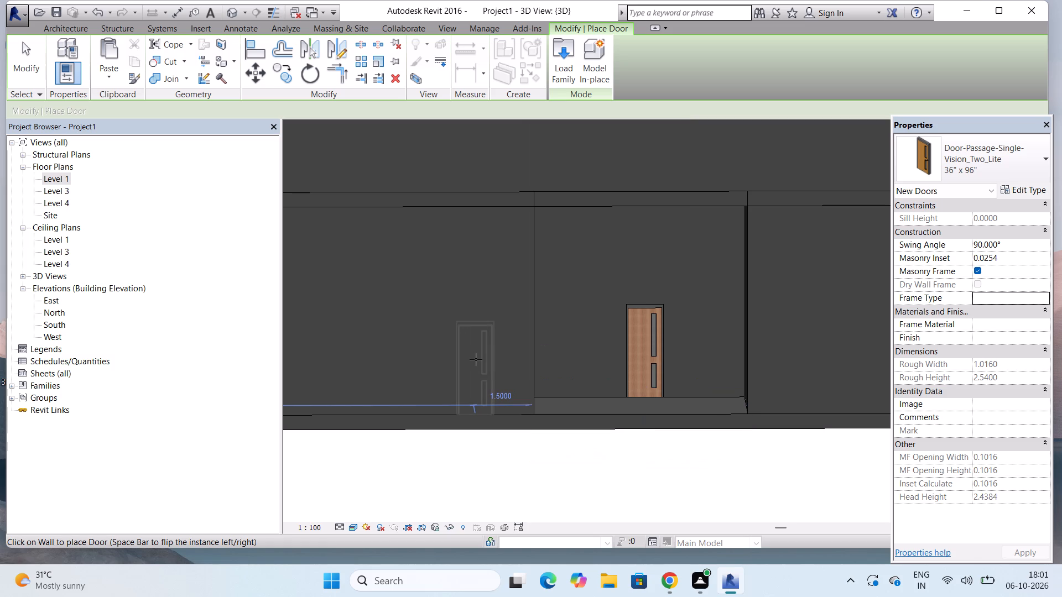
{"action": "key", "text": "Escape"}
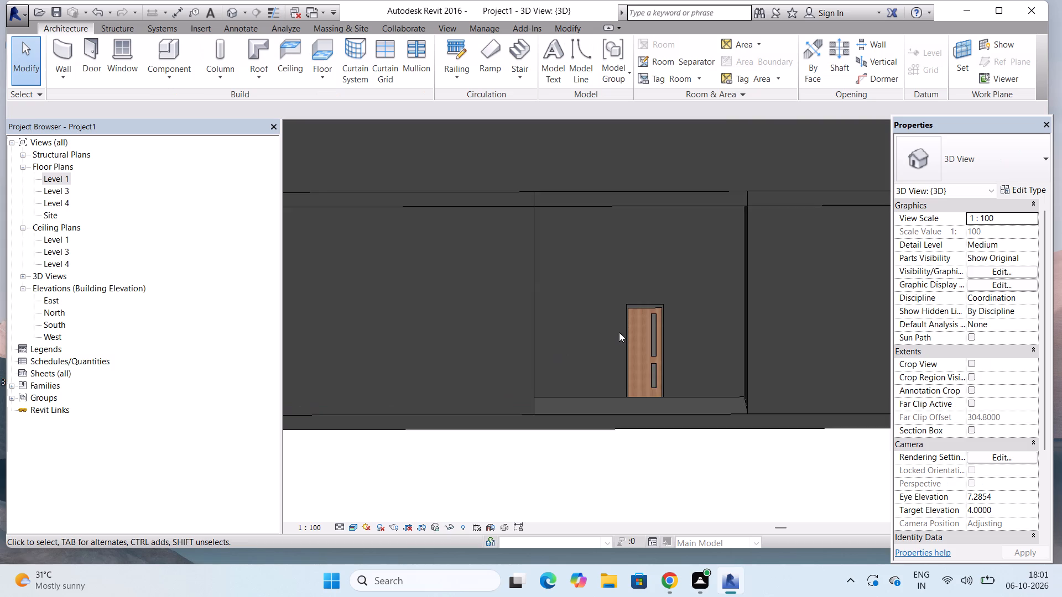
Start placing a window and open the US Imperial library's Windows folder for loading a family, dismissing the save reminder and notification card.
{"action": "scroll", "coordinate": [619, 332], "scroll_direction": "up", "scroll_amount": 7}
{"action": "scroll", "coordinate": [608, 265], "scroll_direction": "down", "scroll_amount": 14}
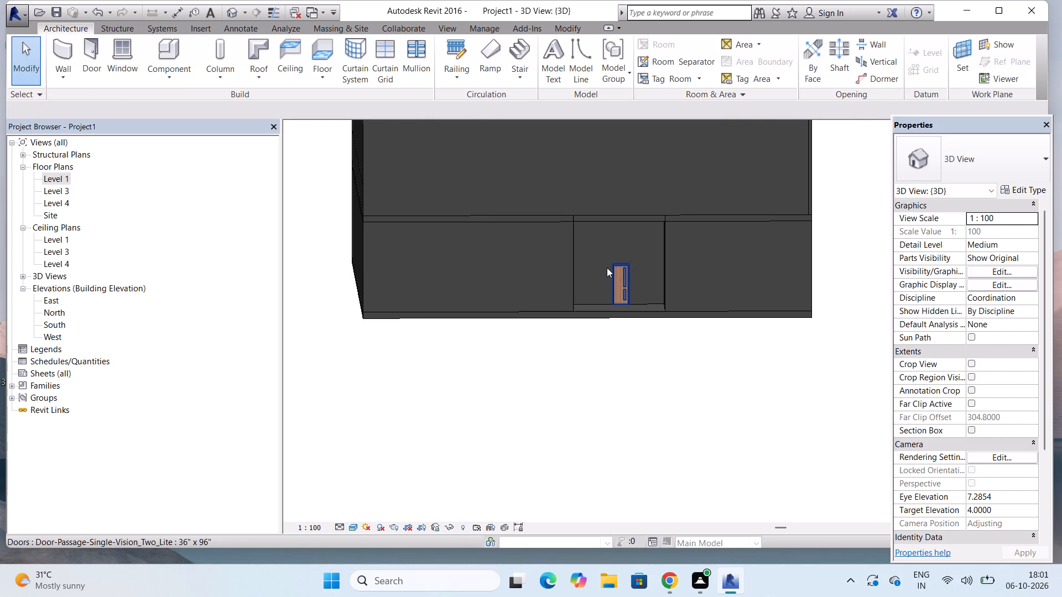
{"action": "scroll", "coordinate": [555, 390], "scroll_direction": "down", "scroll_amount": 1}
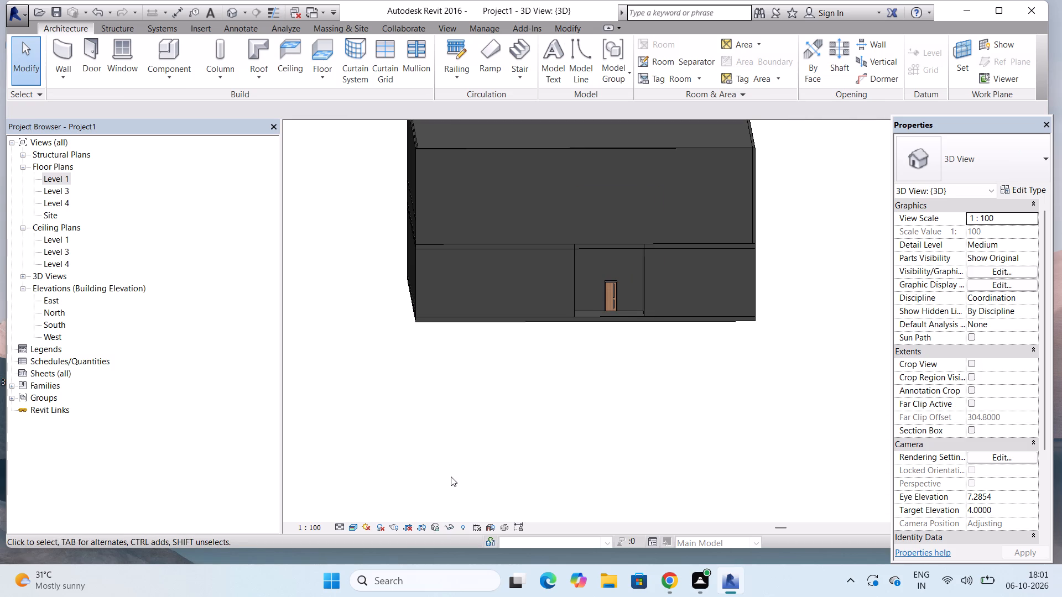
{"action": "scroll", "coordinate": [451, 476], "scroll_direction": "down", "scroll_amount": 3}
{"action": "scroll", "coordinate": [606, 226], "scroll_direction": "up", "scroll_amount": 4}
{"action": "scroll", "coordinate": [602, 235], "scroll_direction": "down", "scroll_amount": 1}
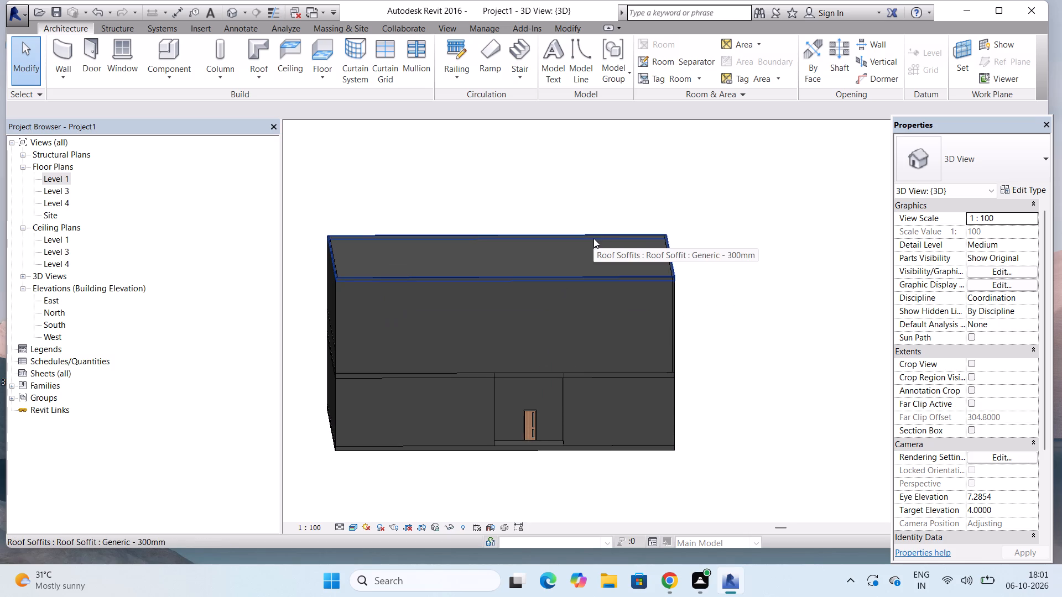
{"action": "left_click", "coordinate": [115, 38]}
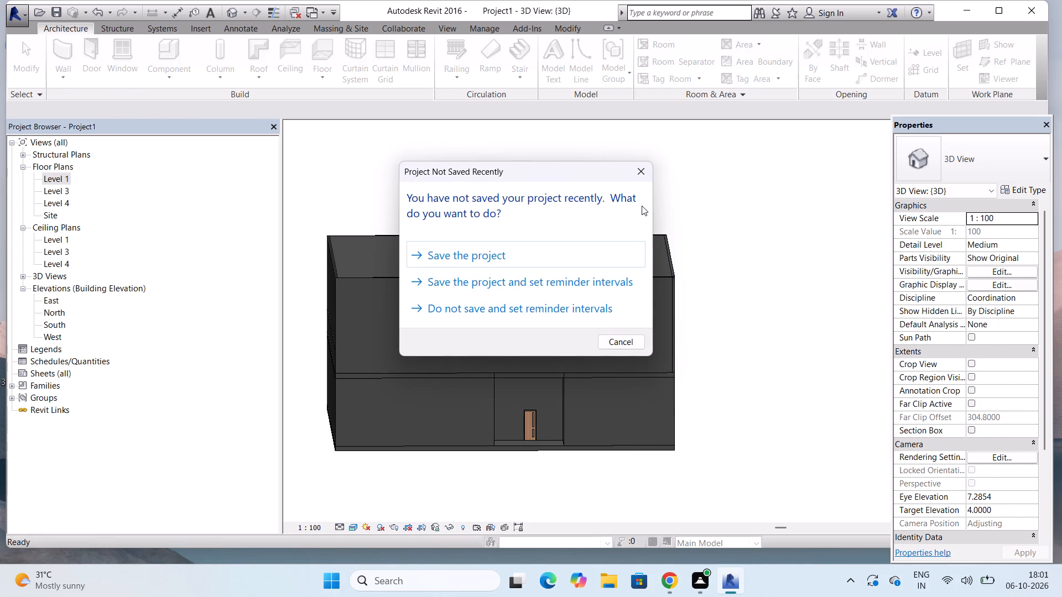
{"action": "left_click", "coordinate": [645, 172]}
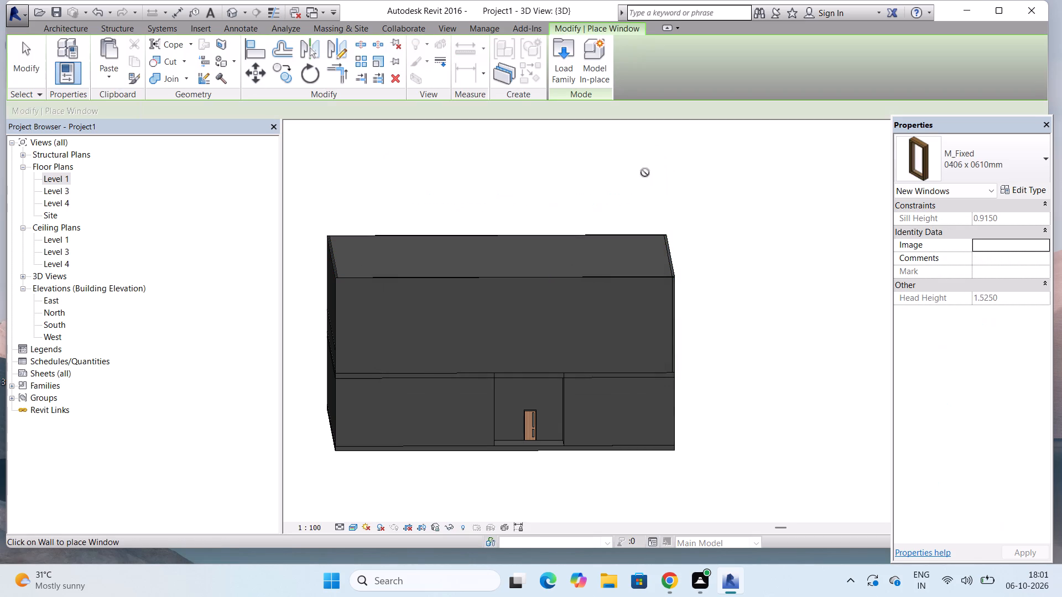
{"action": "left_click", "coordinate": [567, 69]}
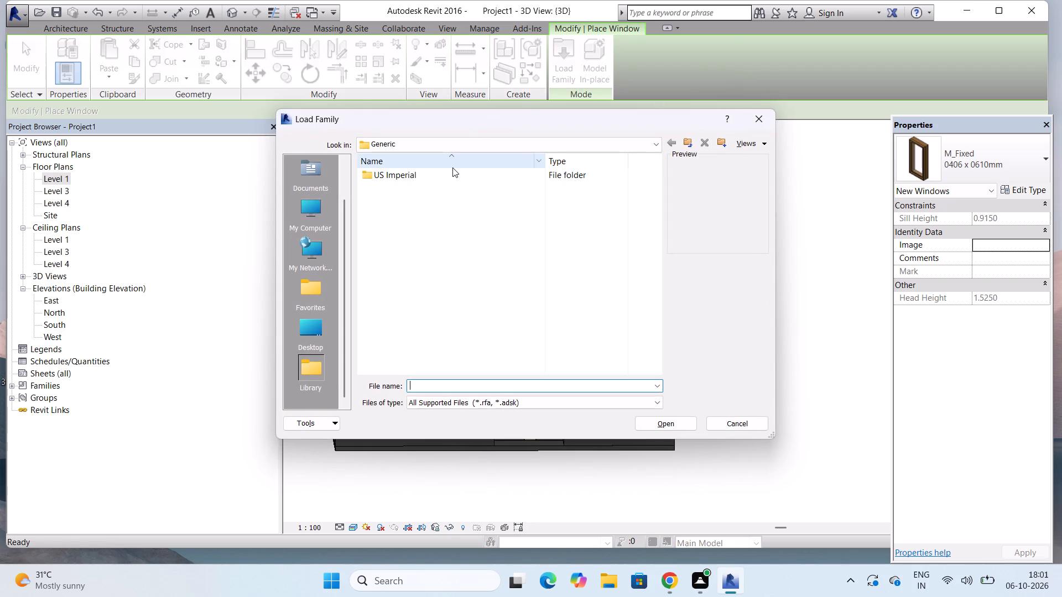
{"action": "double_click", "coordinate": [449, 174]}
{"action": "scroll", "coordinate": [435, 265], "scroll_direction": "down", "scroll_amount": 6}
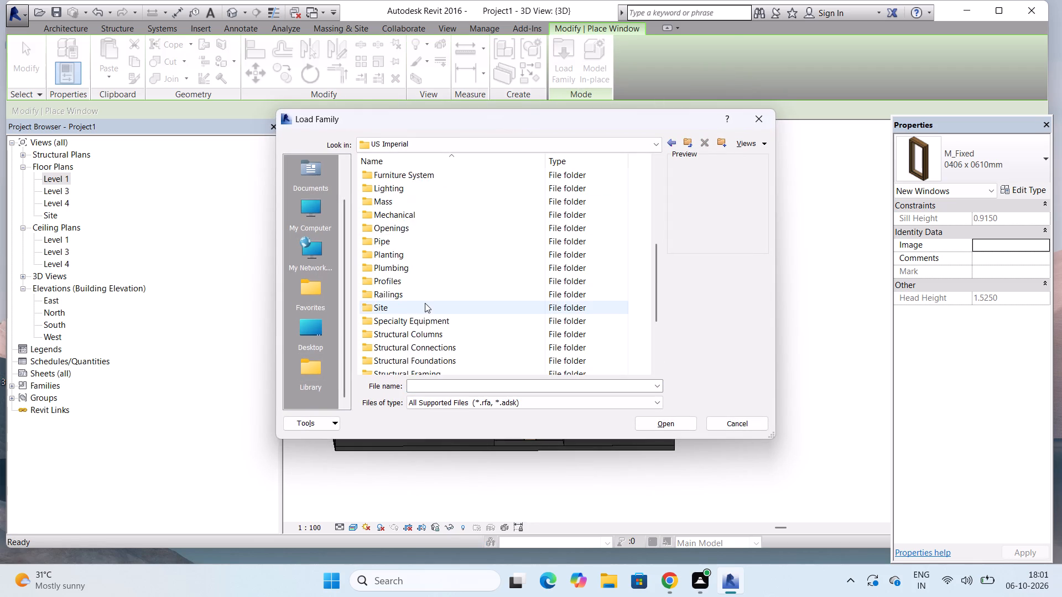
{"action": "scroll", "coordinate": [425, 303], "scroll_direction": "down", "scroll_amount": 9}
{"action": "left_click", "coordinate": [405, 364]}
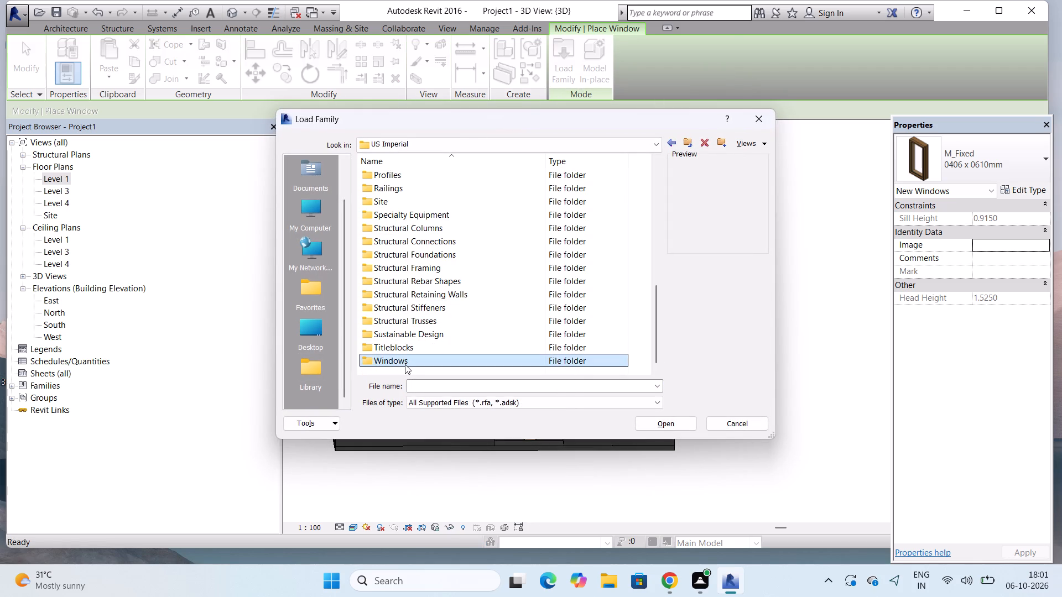
{"action": "double_click", "coordinate": [407, 362]}
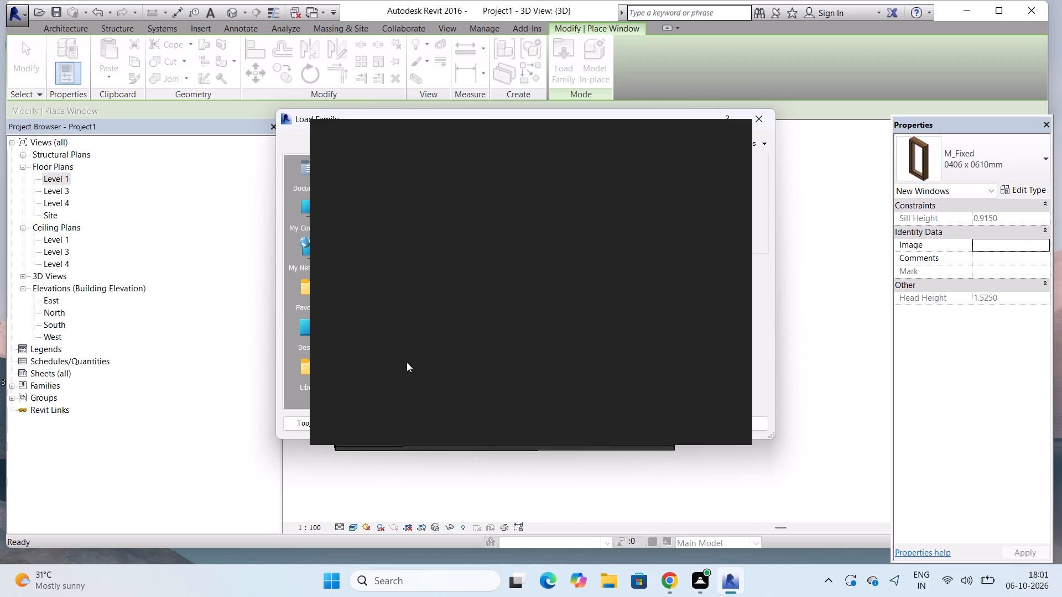
{"action": "left_click", "coordinate": [731, 138]}
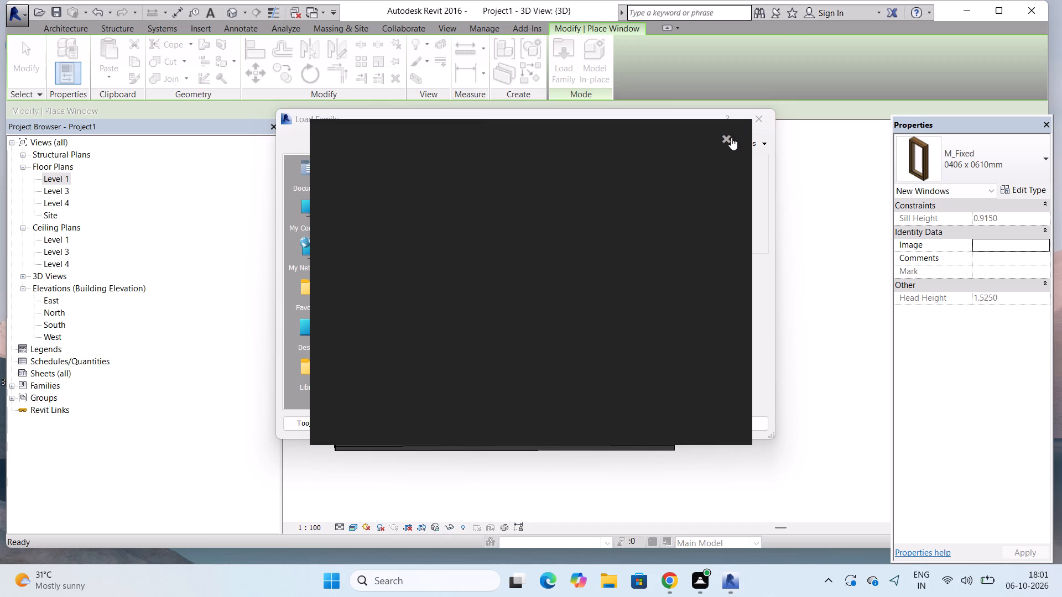
Examine the previews of the window families, from Window-Round Opening up to Casement with Trim.
{"action": "scroll", "coordinate": [478, 229], "scroll_direction": "down", "scroll_amount": 2}
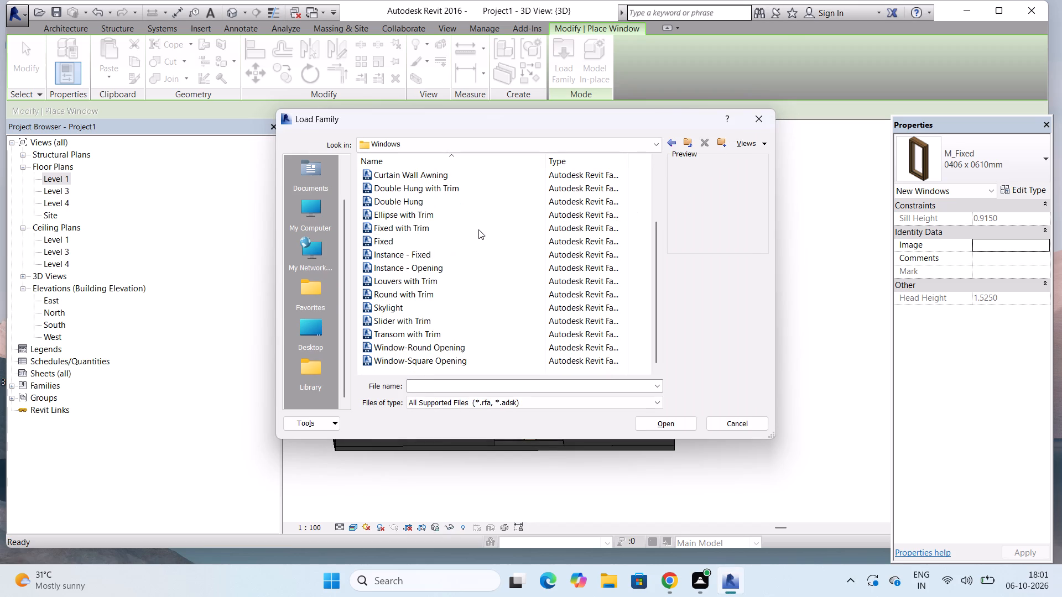
{"action": "scroll", "coordinate": [478, 229], "scroll_direction": "down", "scroll_amount": 7}
{"action": "left_click", "coordinate": [405, 356]}
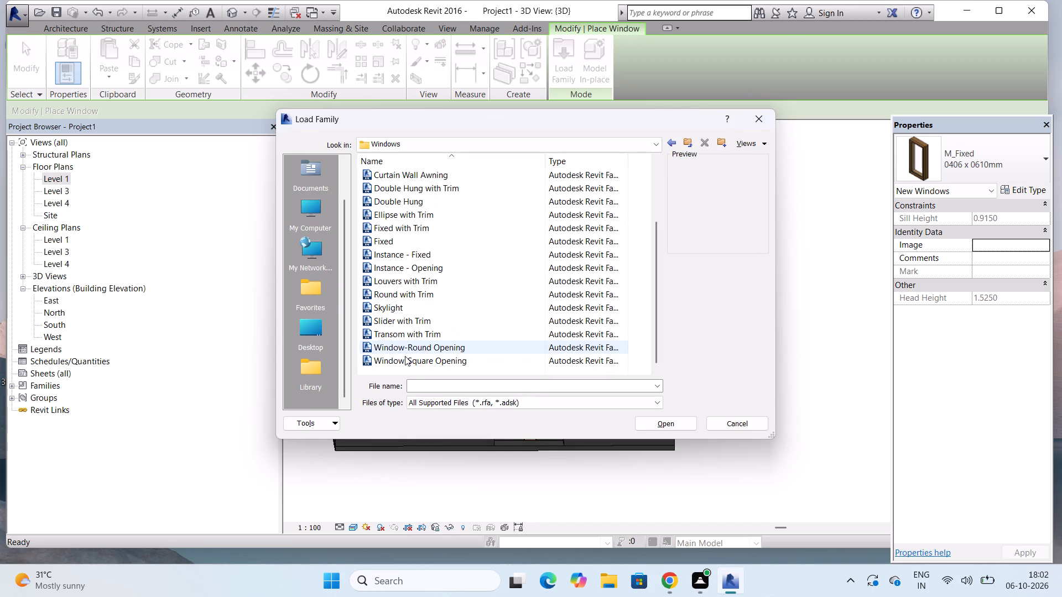
{"action": "left_click", "coordinate": [408, 345]}
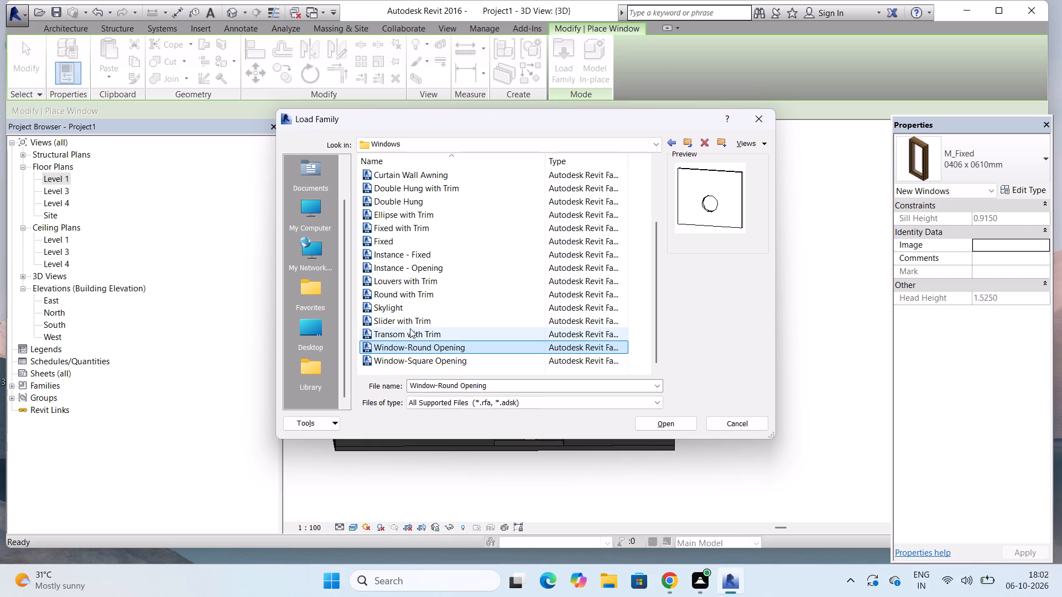
{"action": "left_click", "coordinate": [410, 334]}
{"action": "left_click", "coordinate": [410, 316]}
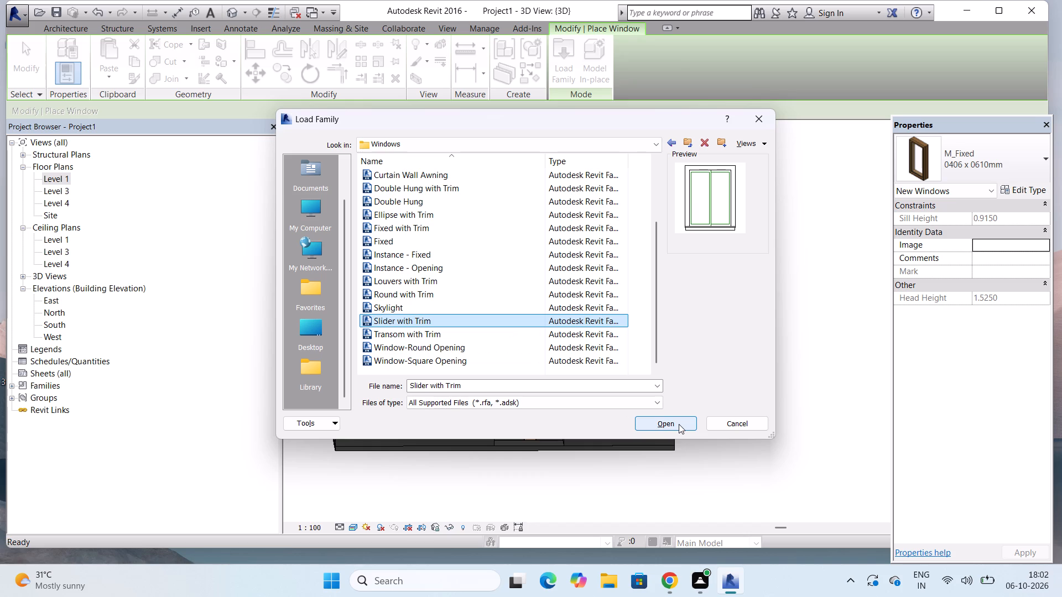
{"action": "left_click", "coordinate": [397, 303]}
{"action": "left_click", "coordinate": [398, 292]}
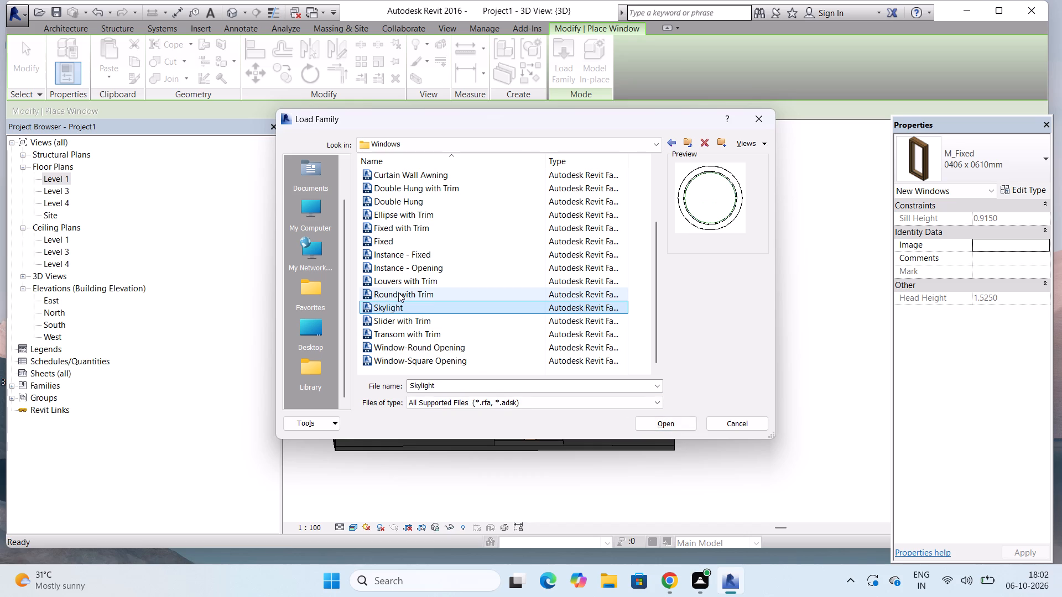
{"action": "left_click", "coordinate": [400, 286]}
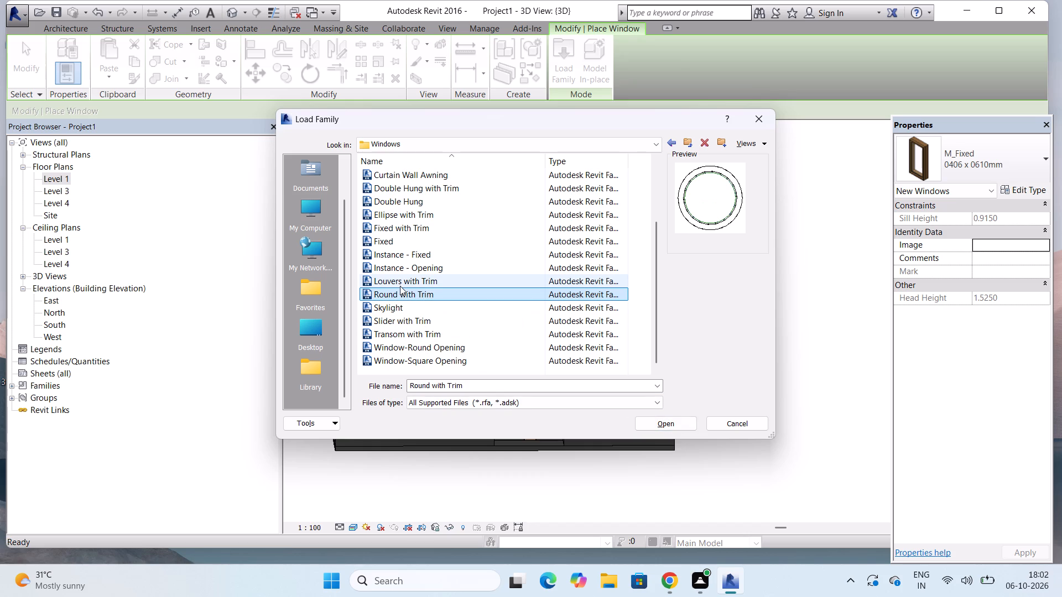
{"action": "left_click", "coordinate": [400, 256]}
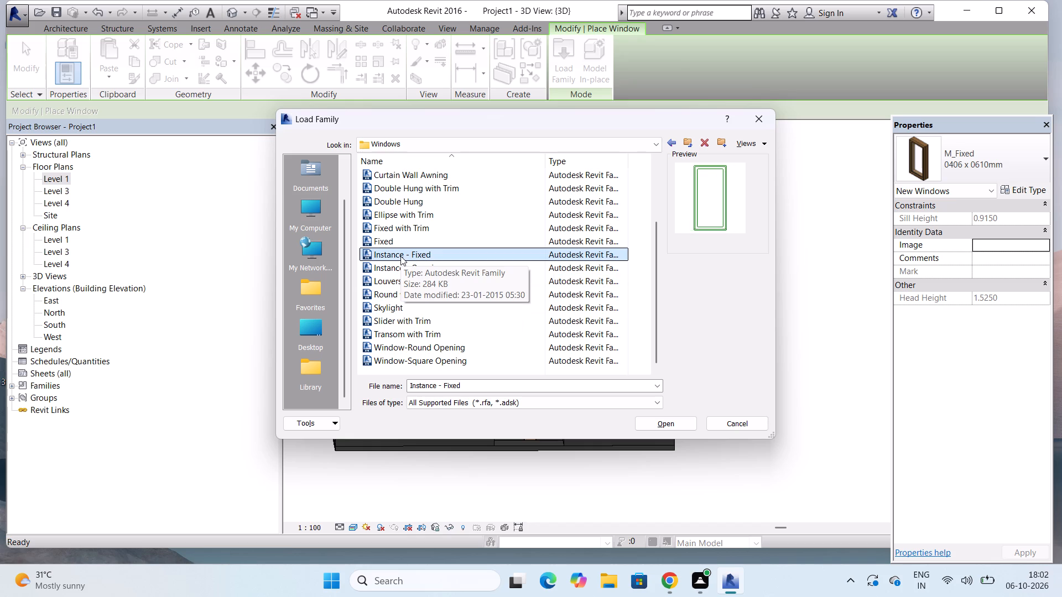
{"action": "left_click", "coordinate": [402, 242]}
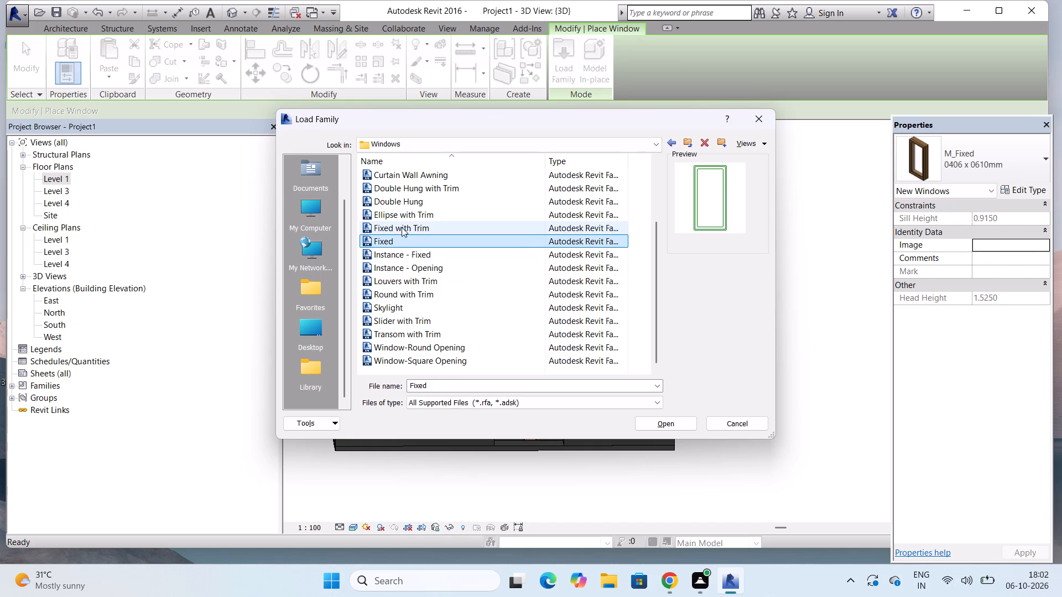
{"action": "left_click", "coordinate": [402, 224]}
{"action": "left_click", "coordinate": [403, 208]}
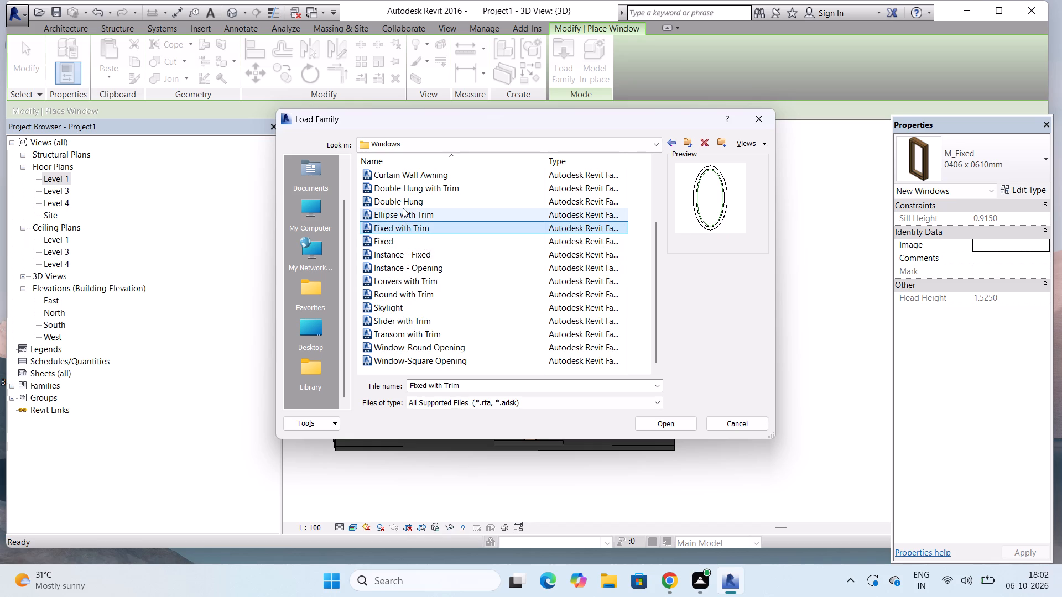
{"action": "left_click", "coordinate": [403, 197]}
{"action": "left_click", "coordinate": [404, 182]}
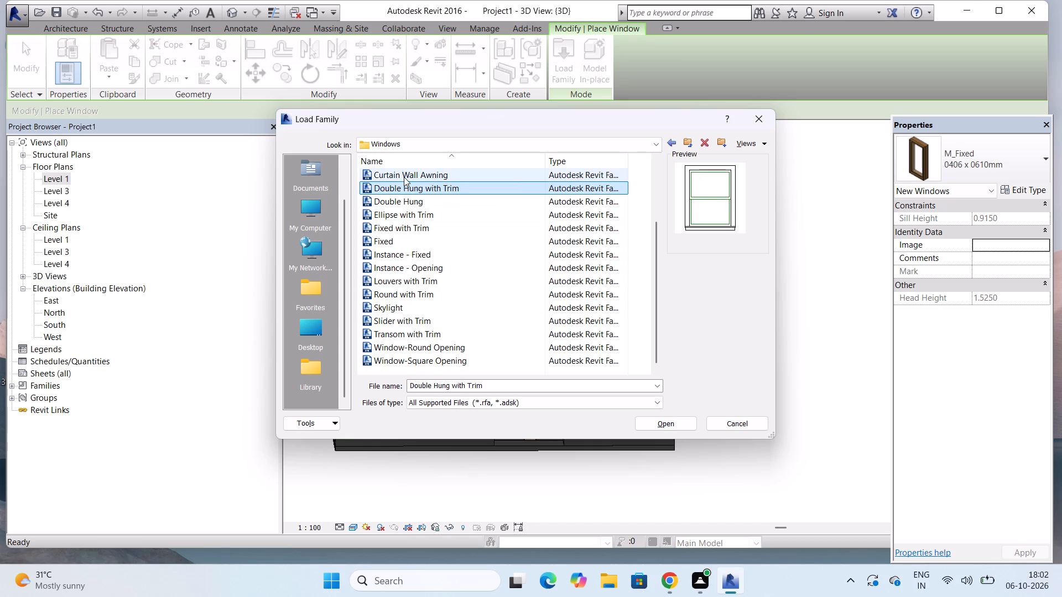
{"action": "left_click", "coordinate": [404, 177]}
{"action": "scroll", "coordinate": [404, 177], "scroll_direction": "up", "scroll_amount": 3}
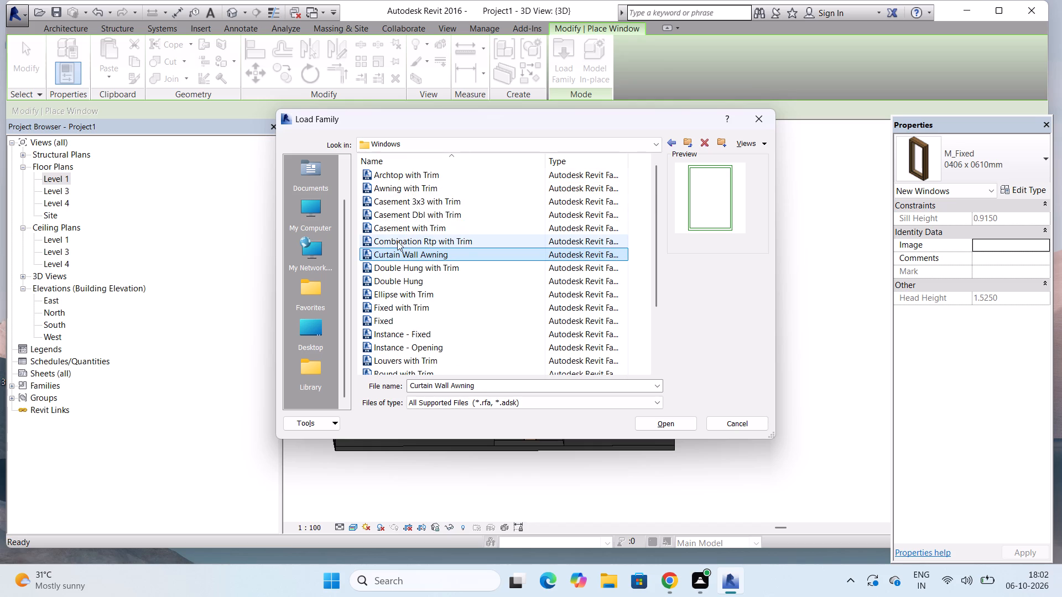
{"action": "left_click", "coordinate": [397, 241]}
{"action": "left_click", "coordinate": [398, 229]}
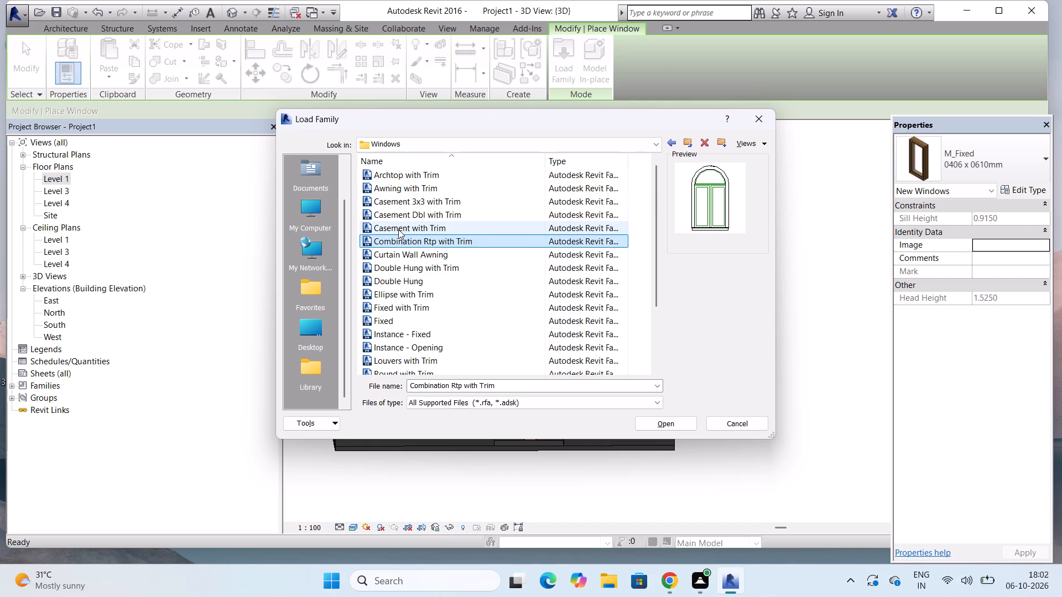
Load the Casement Dbl with Trim window family.
{"action": "left_click", "coordinate": [410, 216]}
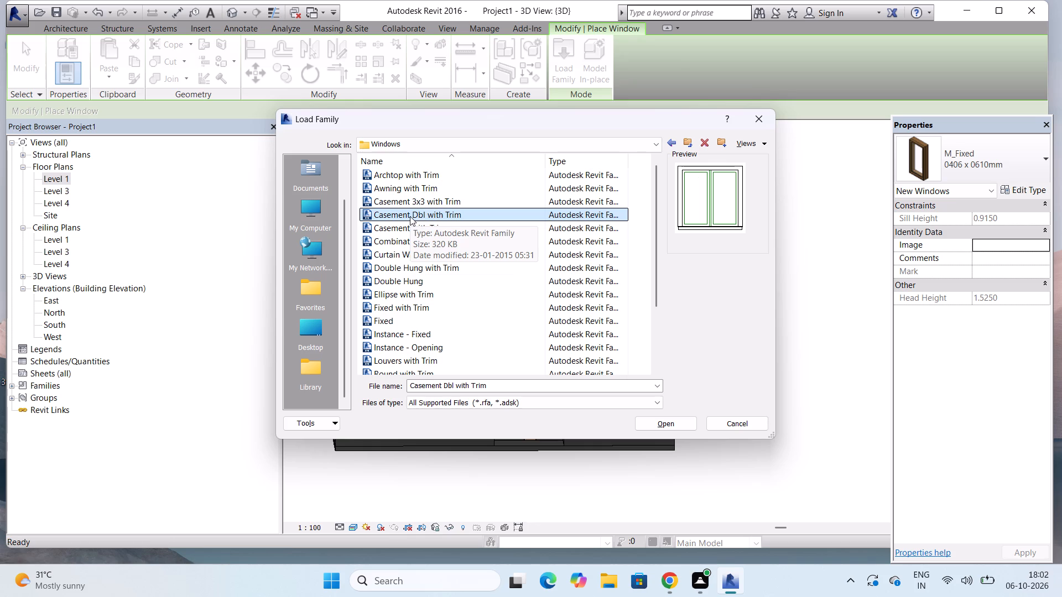
{"action": "left_click", "coordinate": [682, 425]}
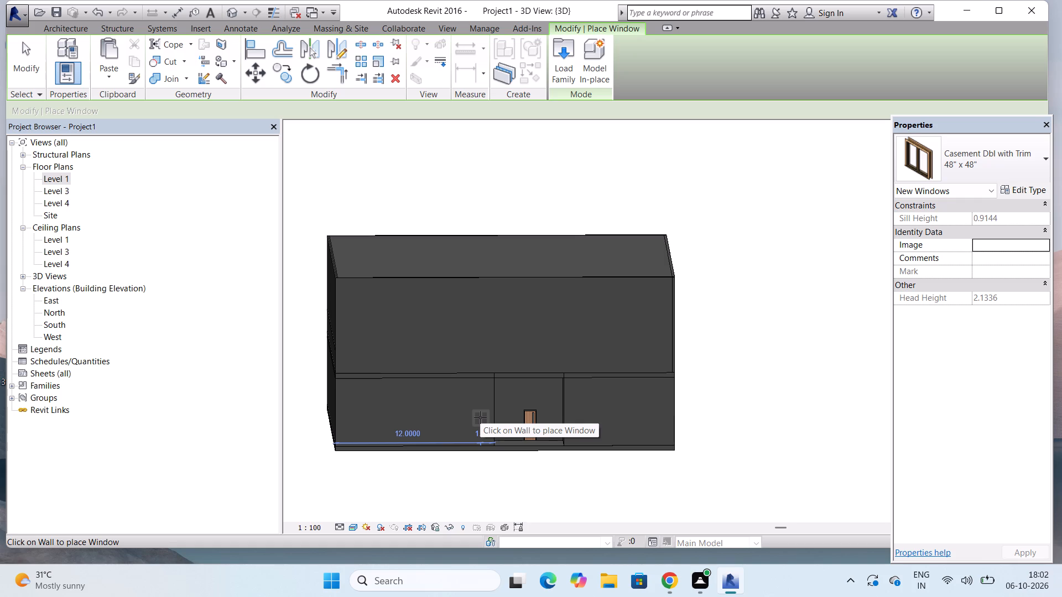
Place a 48" x 48" casement window in the ground-floor wall left of the recess, about 5.6 m from its outer end and 7.4 m from the recess.
{"action": "scroll", "coordinate": [409, 407], "scroll_direction": "up", "scroll_amount": 2}
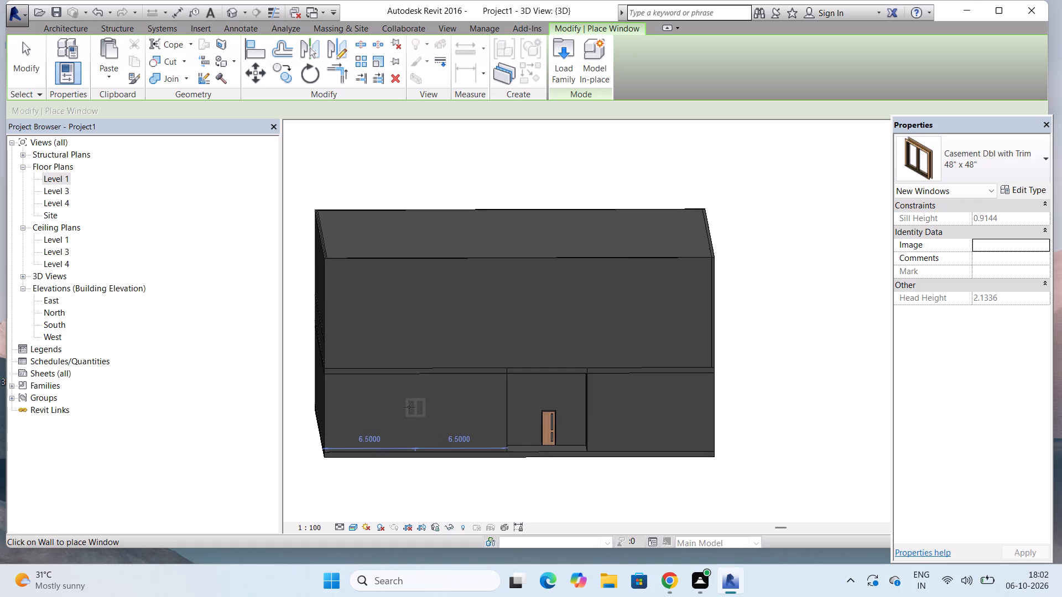
{"action": "scroll", "coordinate": [409, 407], "scroll_direction": "up", "scroll_amount": 2}
{"action": "scroll", "coordinate": [409, 407], "scroll_direction": "down", "scroll_amount": 1}
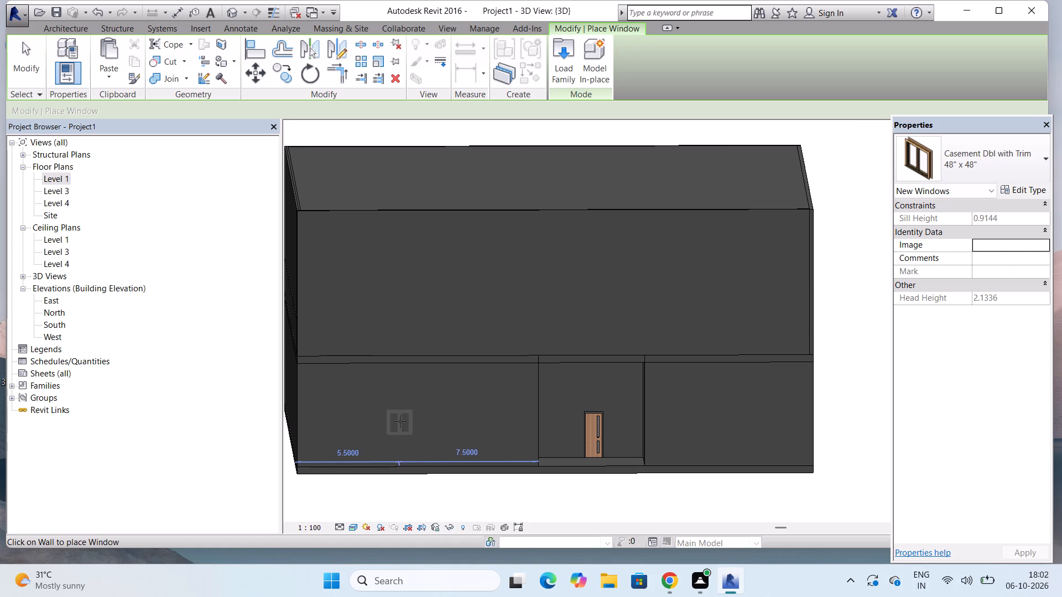
{"action": "left_click", "coordinate": [401, 412]}
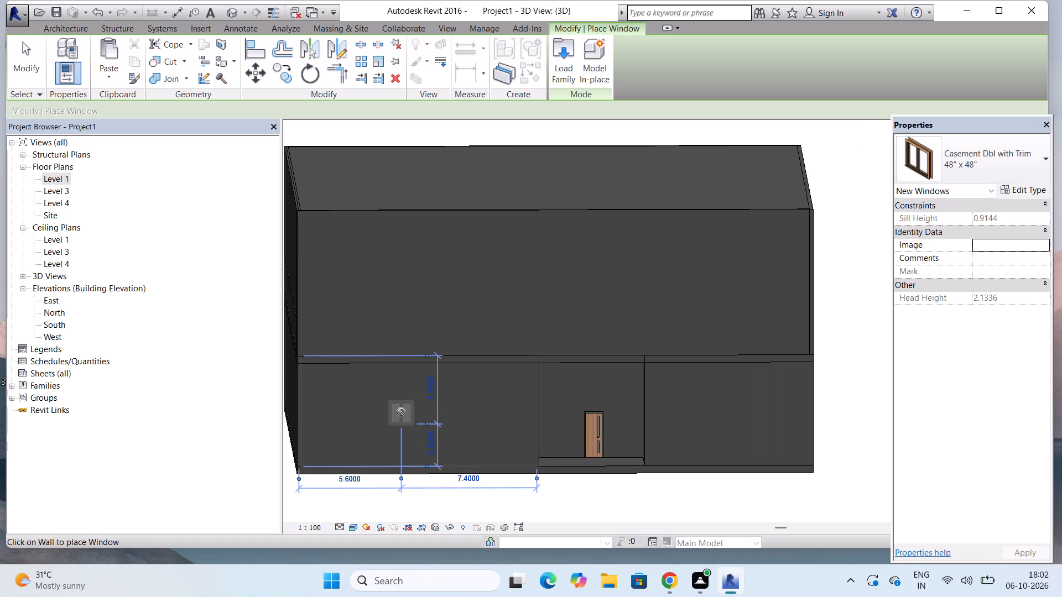
Place a 48" x 48" casement window in the ground-floor wall right of the recess, about 4.5 m from each end, dismissing the notification card.
{"action": "scroll", "coordinate": [401, 412], "scroll_direction": "down", "scroll_amount": 4}
{"action": "scroll", "coordinate": [570, 428], "scroll_direction": "up", "scroll_amount": 3}
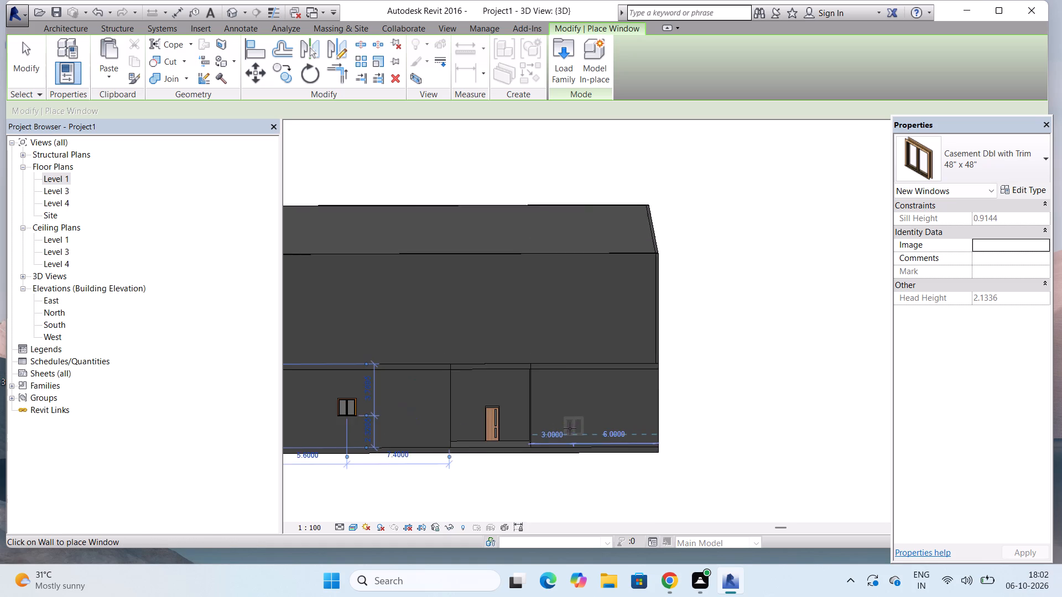
{"action": "scroll", "coordinate": [570, 428], "scroll_direction": "up", "scroll_amount": 3}
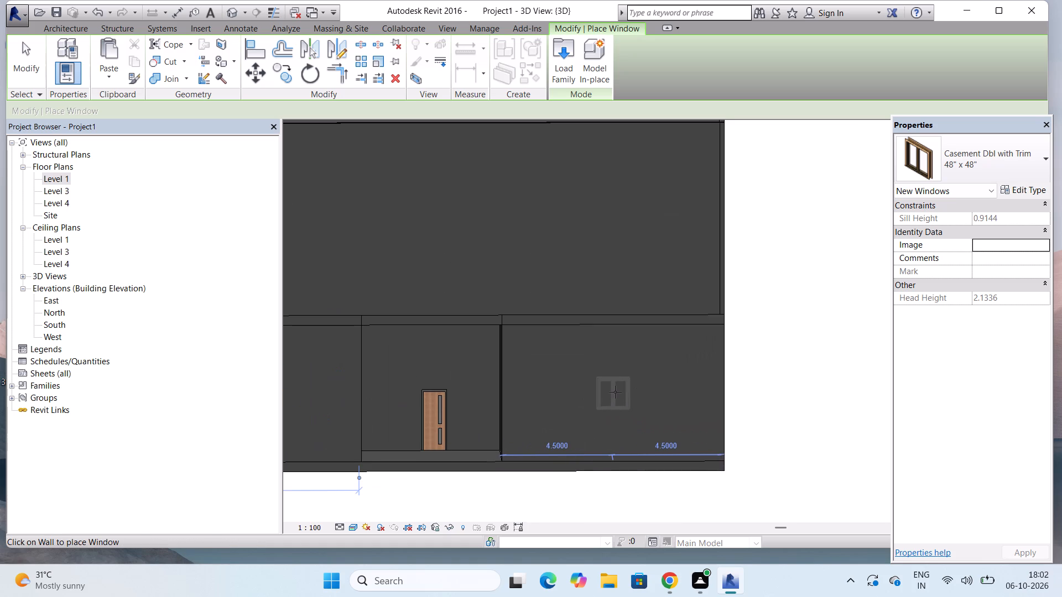
{"action": "left_click", "coordinate": [615, 392]}
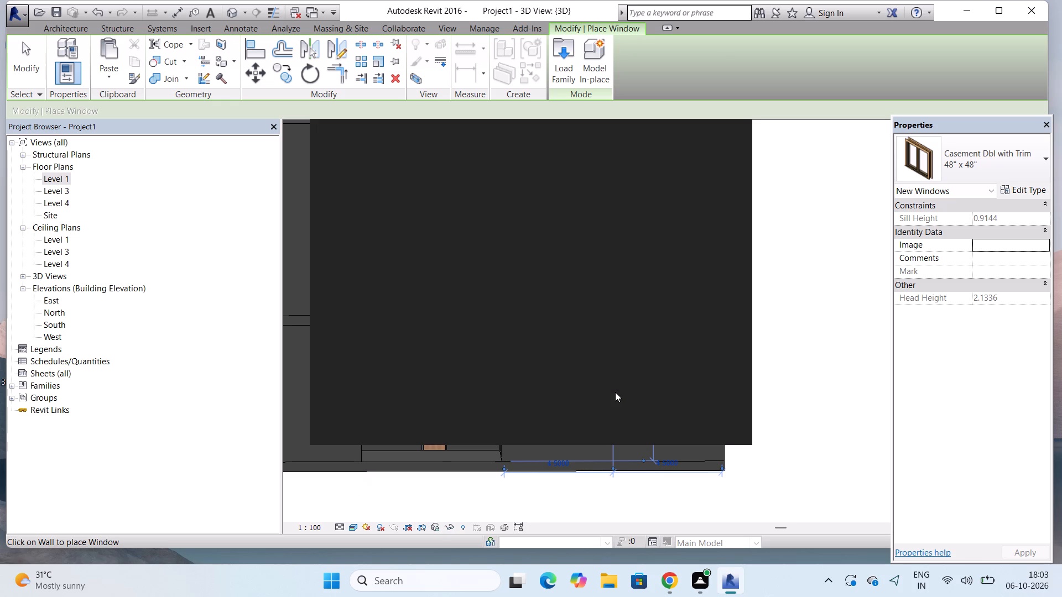
{"action": "scroll", "coordinate": [615, 392], "scroll_direction": "down", "scroll_amount": 4}
{"action": "left_click", "coordinate": [723, 137]}
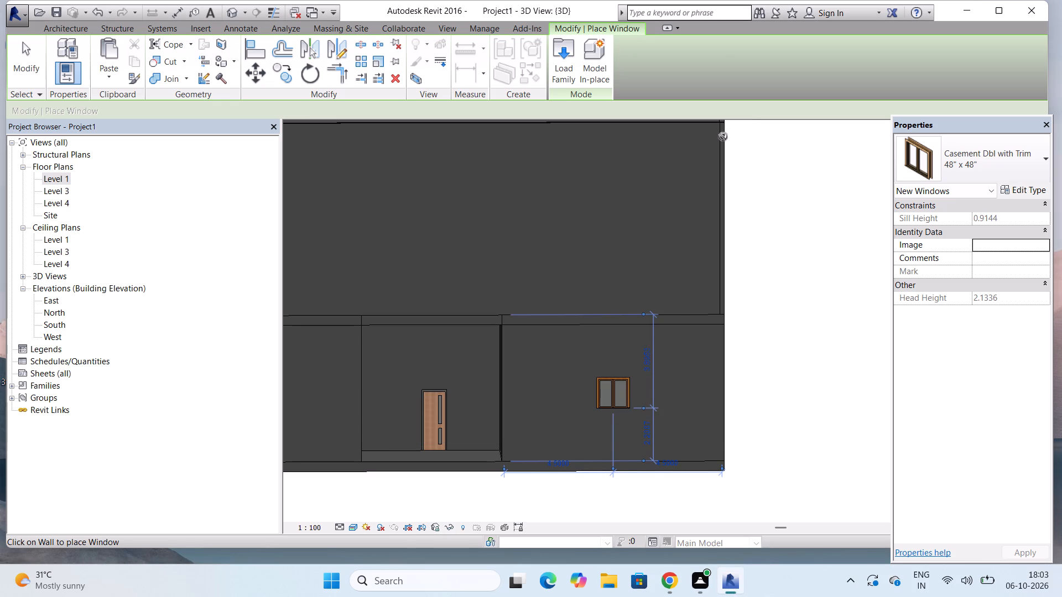
Place a 48" x 48" casement window in the upper-storey front wall, 5.6 m from its right end and 22.4 m from its left end.
{"action": "scroll", "coordinate": [645, 351], "scroll_direction": "down", "scroll_amount": 7}
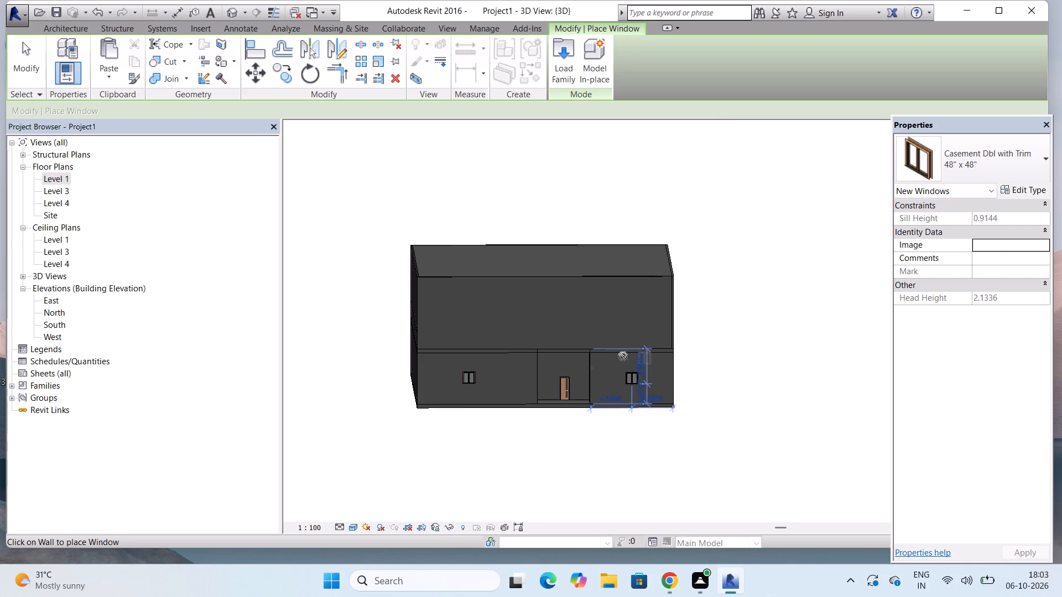
{"action": "scroll", "coordinate": [542, 301], "scroll_direction": "up", "scroll_amount": 8}
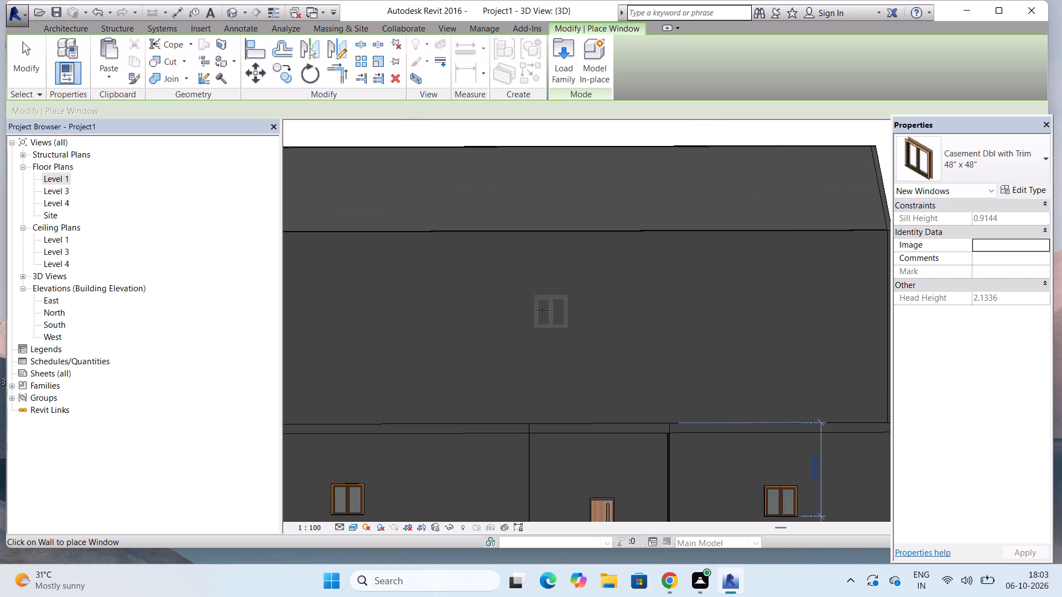
{"action": "scroll", "coordinate": [542, 310], "scroll_direction": "up", "scroll_amount": 1}
{"action": "scroll", "coordinate": [545, 323], "scroll_direction": "down", "scroll_amount": 4}
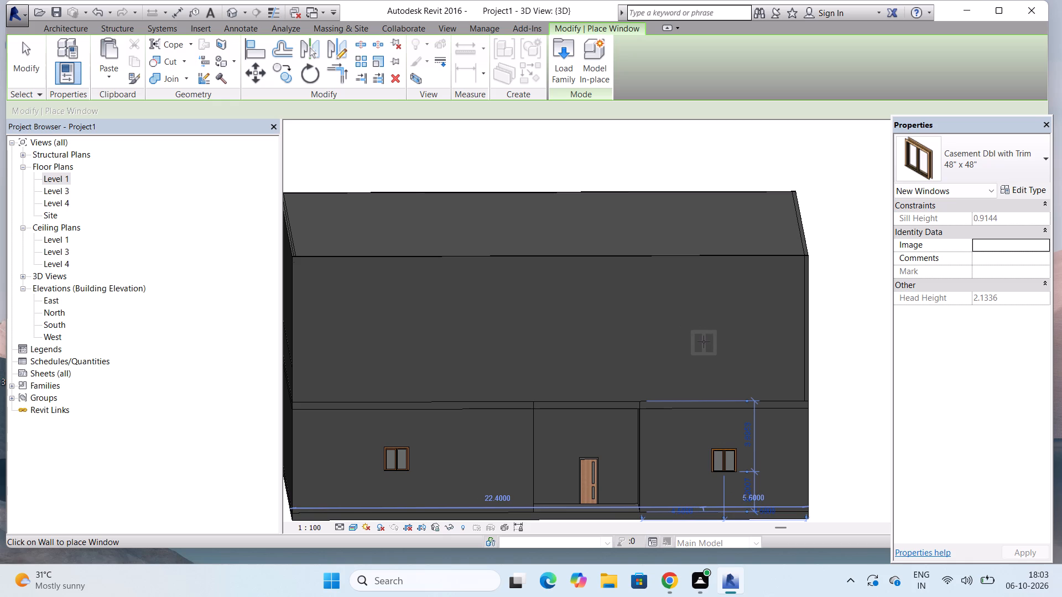
{"action": "left_click", "coordinate": [704, 342]}
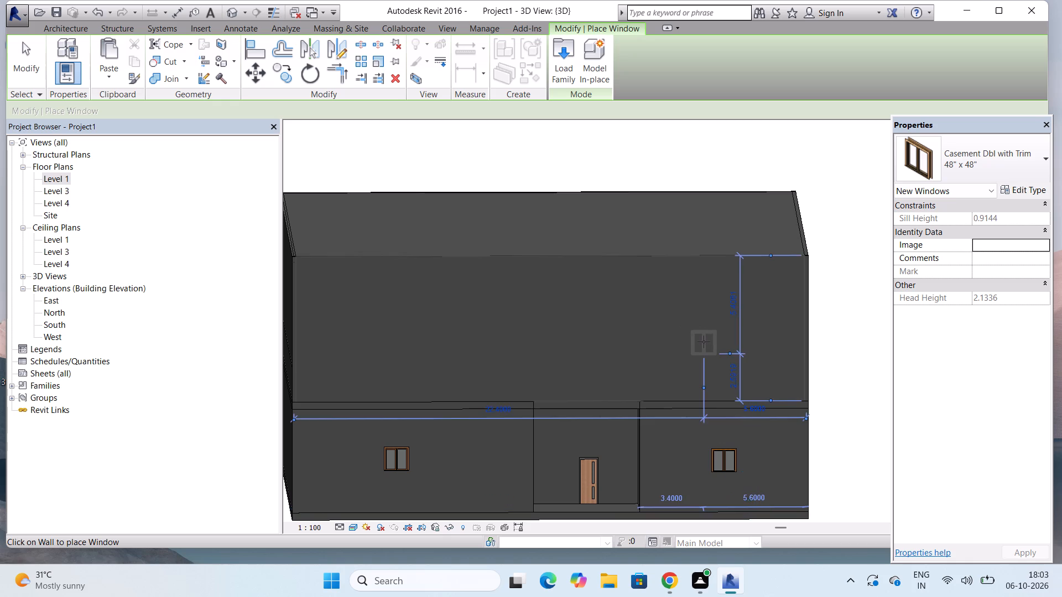
Place a second 48" x 48" casement window in the upper-storey front wall, about 4.7 m from its left end, and finish placing windows.
{"action": "scroll", "coordinate": [704, 342], "scroll_direction": "down", "scroll_amount": 4}
{"action": "scroll", "coordinate": [525, 328], "scroll_direction": "up", "scroll_amount": 5}
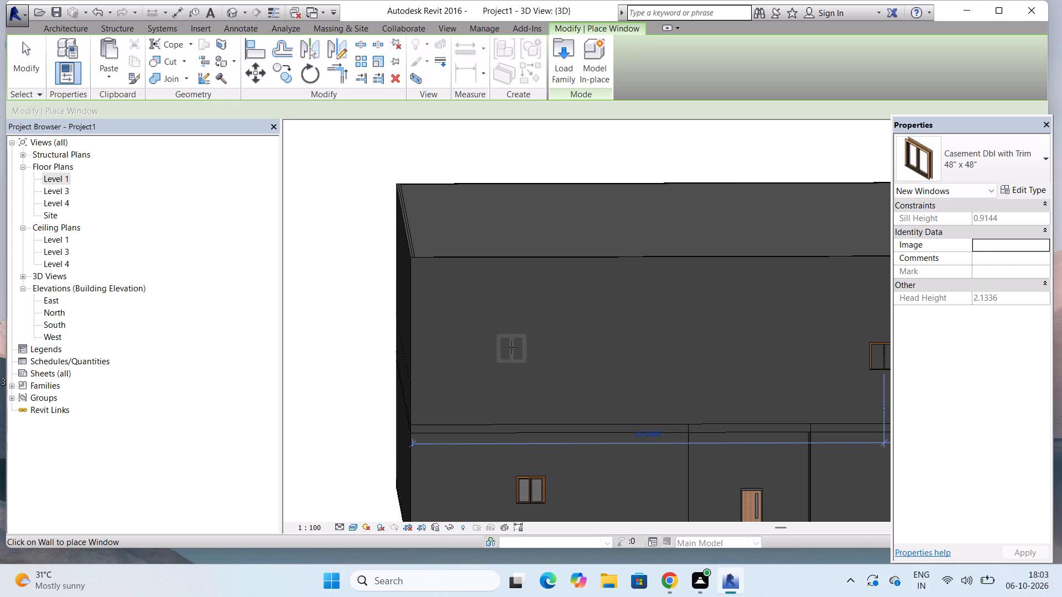
{"action": "left_click", "coordinate": [511, 347]}
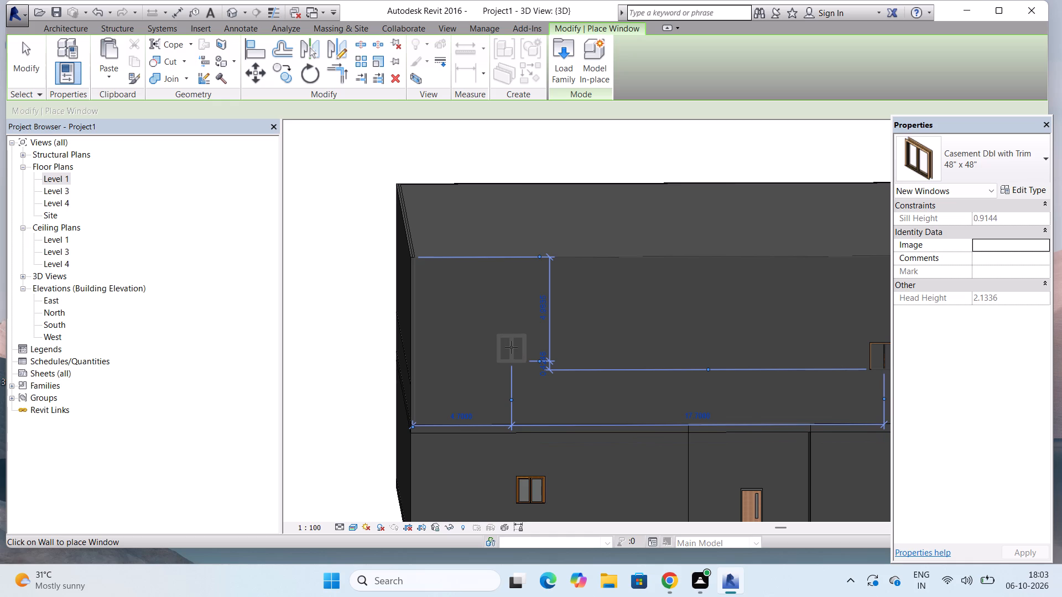
{"action": "key", "text": "Escape"}
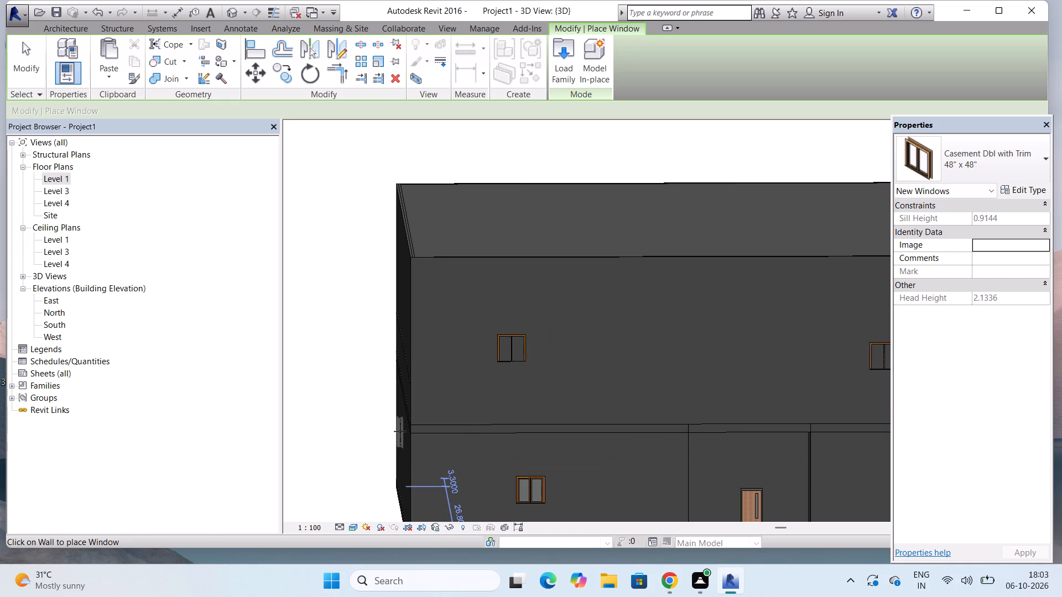
{"action": "key", "text": "Escape"}
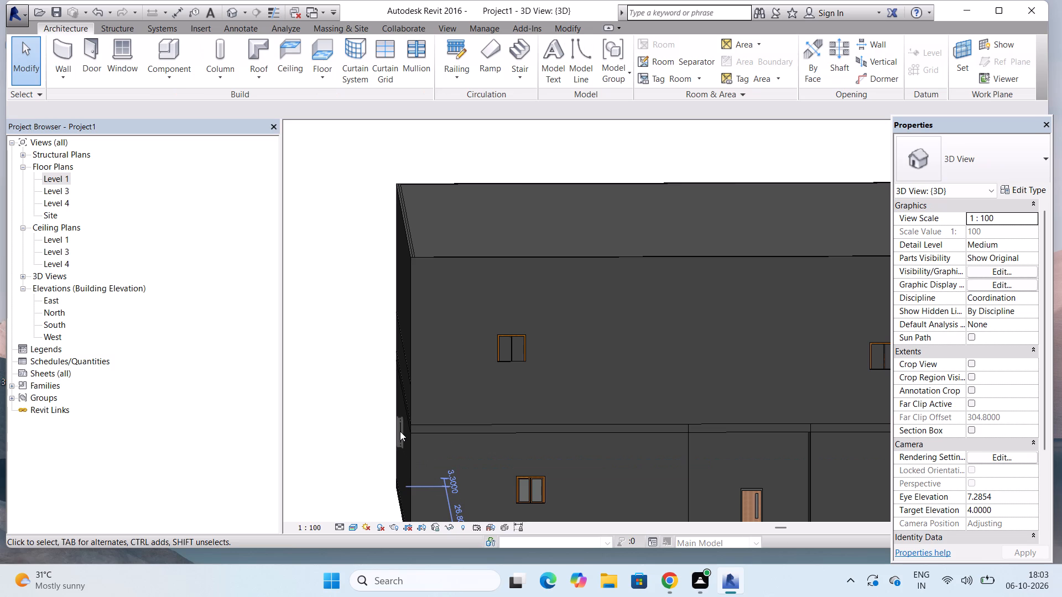
Examine the windows in the 3D view and check the East, North and South elevations, dismissing the notification card.
{"action": "scroll", "coordinate": [442, 333], "scroll_direction": "down", "scroll_amount": 3}
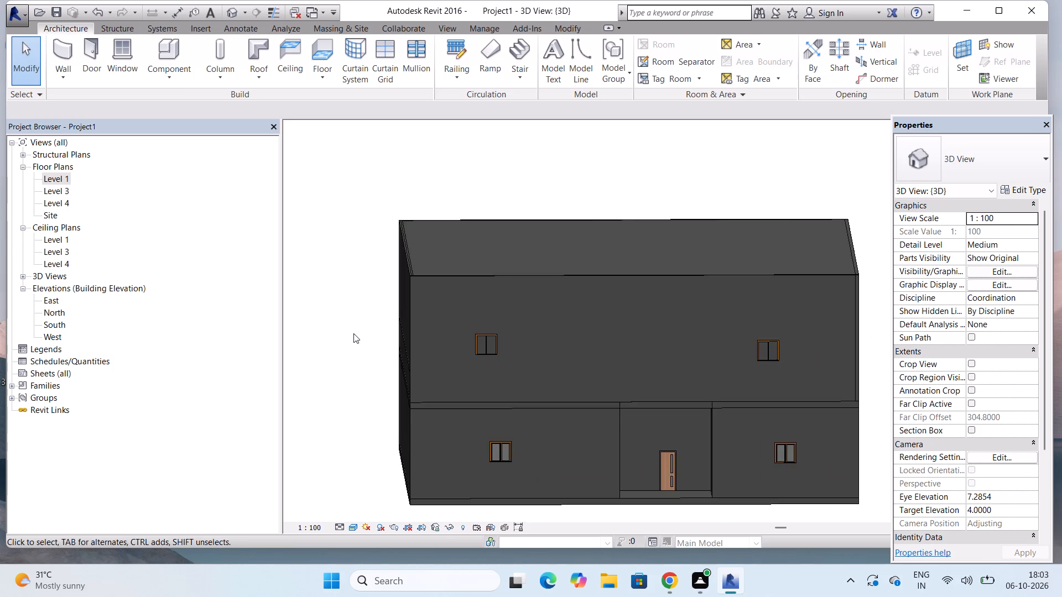
{"action": "scroll", "coordinate": [353, 333], "scroll_direction": "down", "scroll_amount": 3}
{"action": "scroll", "coordinate": [575, 354], "scroll_direction": "up", "scroll_amount": 9}
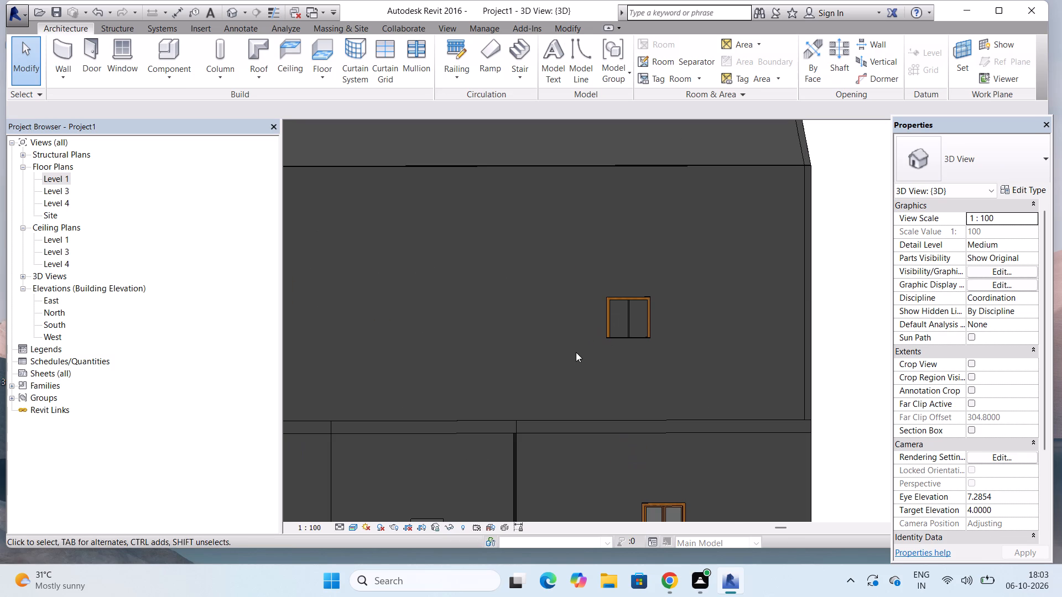
{"action": "scroll", "coordinate": [632, 307], "scroll_direction": "up", "scroll_amount": 20}
{"action": "scroll", "coordinate": [632, 307], "scroll_direction": "up", "scroll_amount": 6}
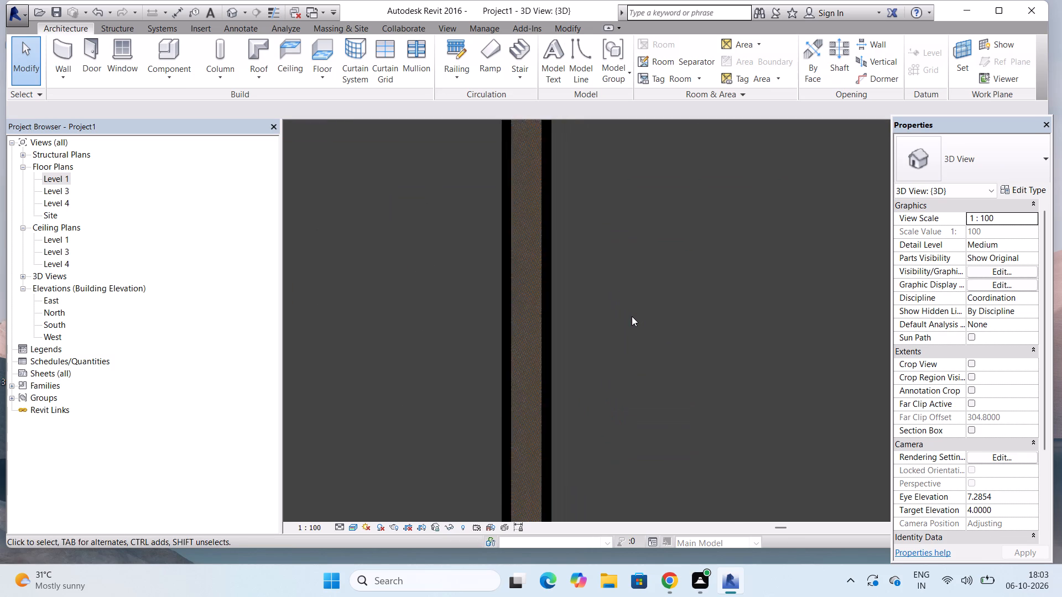
{"action": "scroll", "coordinate": [632, 316], "scroll_direction": "up", "scroll_amount": 5}
{"action": "scroll", "coordinate": [632, 316], "scroll_direction": "down", "scroll_amount": 20}
{"action": "scroll", "coordinate": [632, 316], "scroll_direction": "down", "scroll_amount": 17}
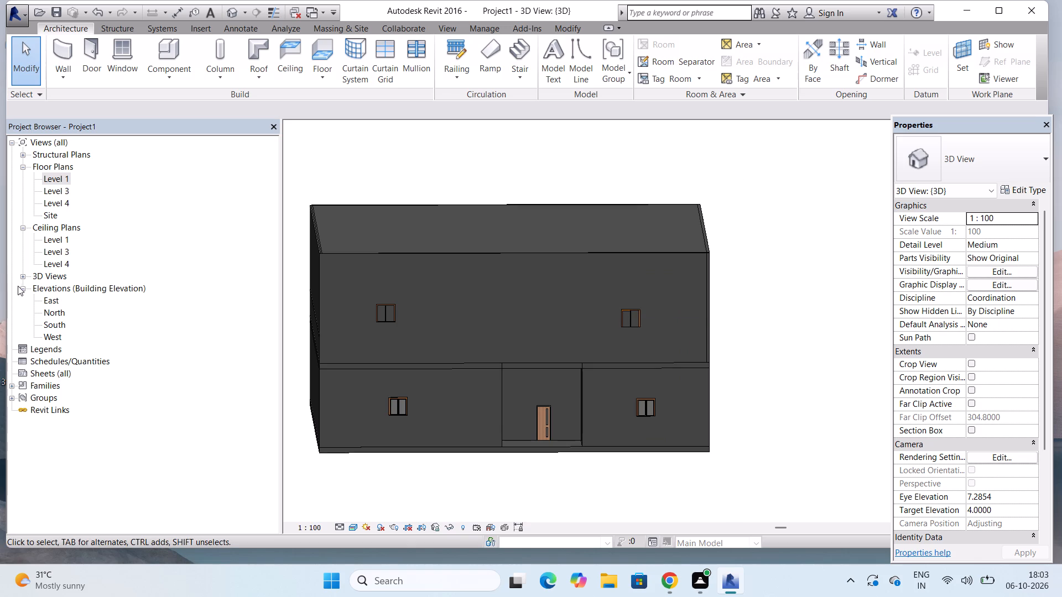
{"action": "double_click", "coordinate": [52, 302]}
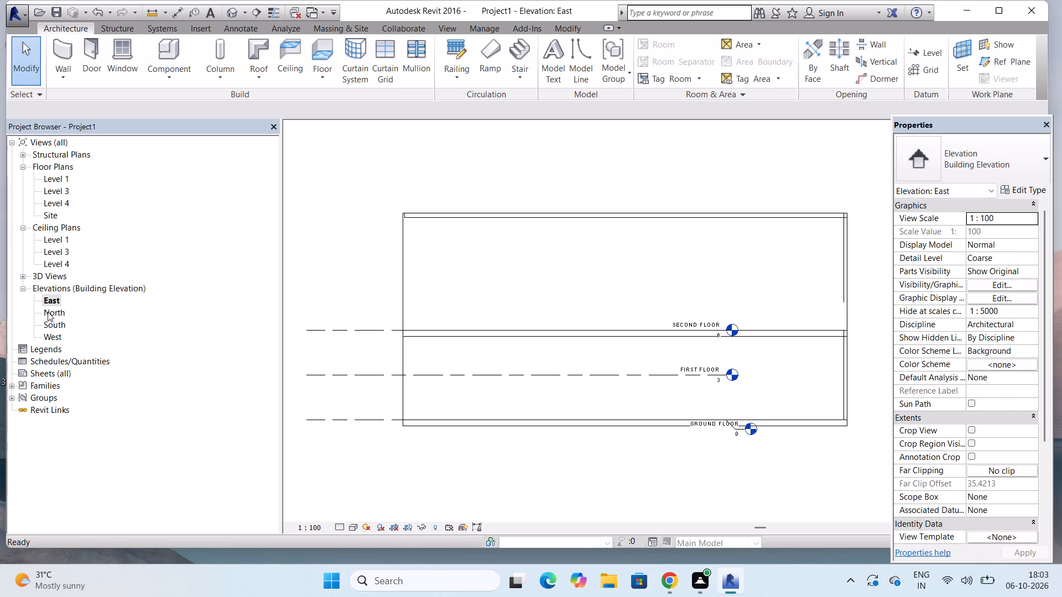
{"action": "double_click", "coordinate": [48, 312]}
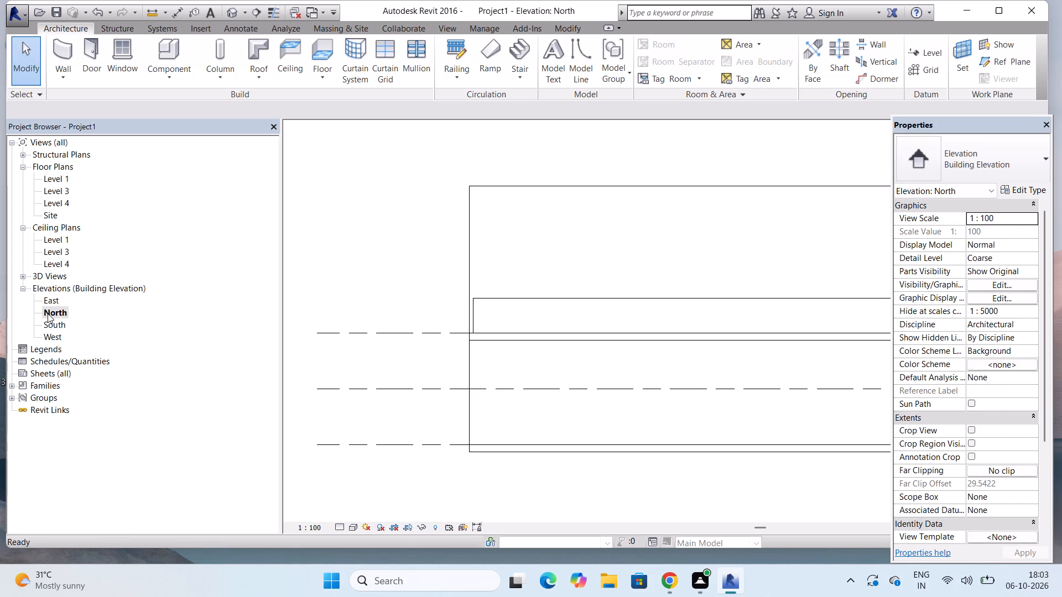
{"action": "double_click", "coordinate": [48, 322]}
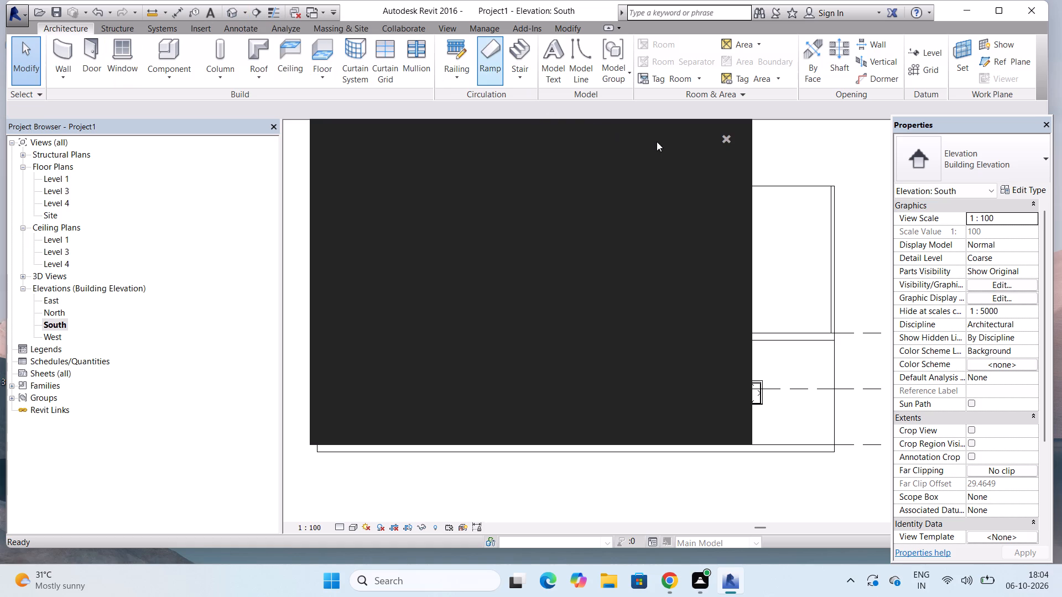
{"action": "left_click", "coordinate": [728, 139]}
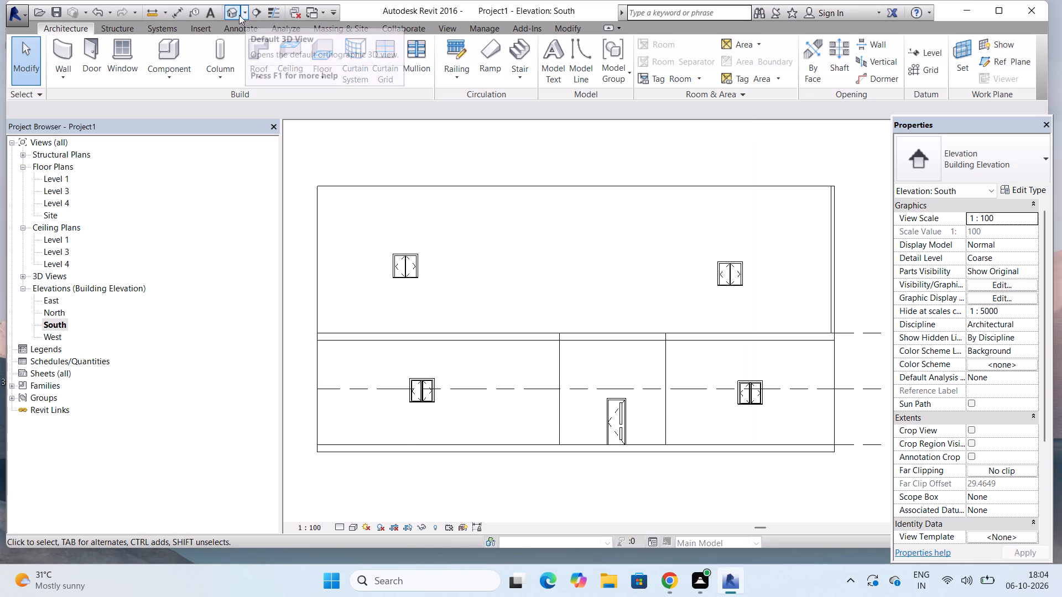
From the 3D view, open the boundary of the SECOND FLOOR slab, Generic Floor - 400mm, for editing and show it in the Level 3 floor plan.
{"action": "left_click", "coordinate": [237, 13]}
{"action": "scroll", "coordinate": [470, 359], "scroll_direction": "up", "scroll_amount": 3}
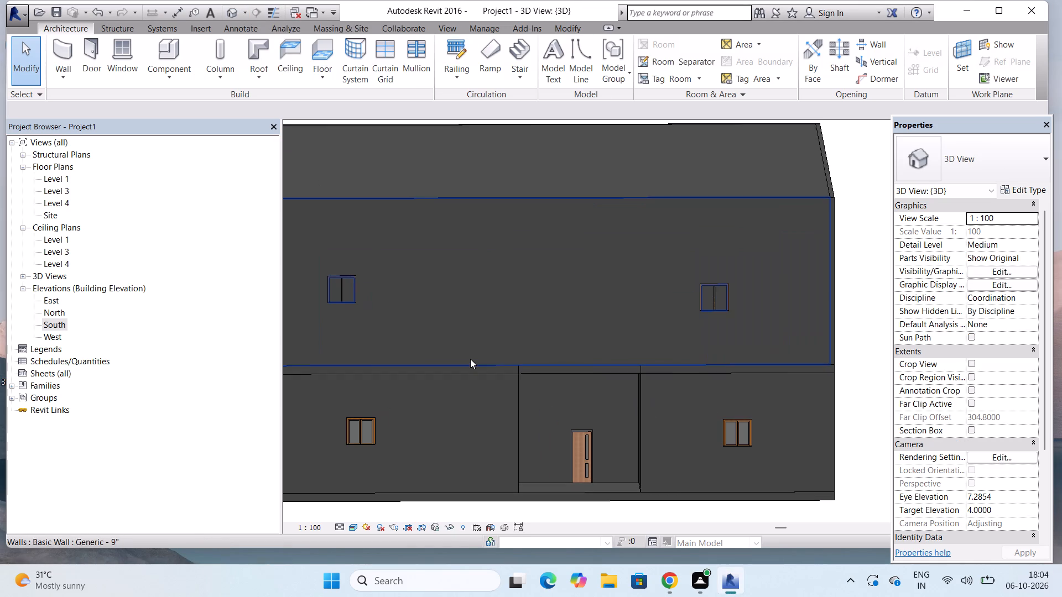
{"action": "scroll", "coordinate": [471, 367], "scroll_direction": "up", "scroll_amount": 3}
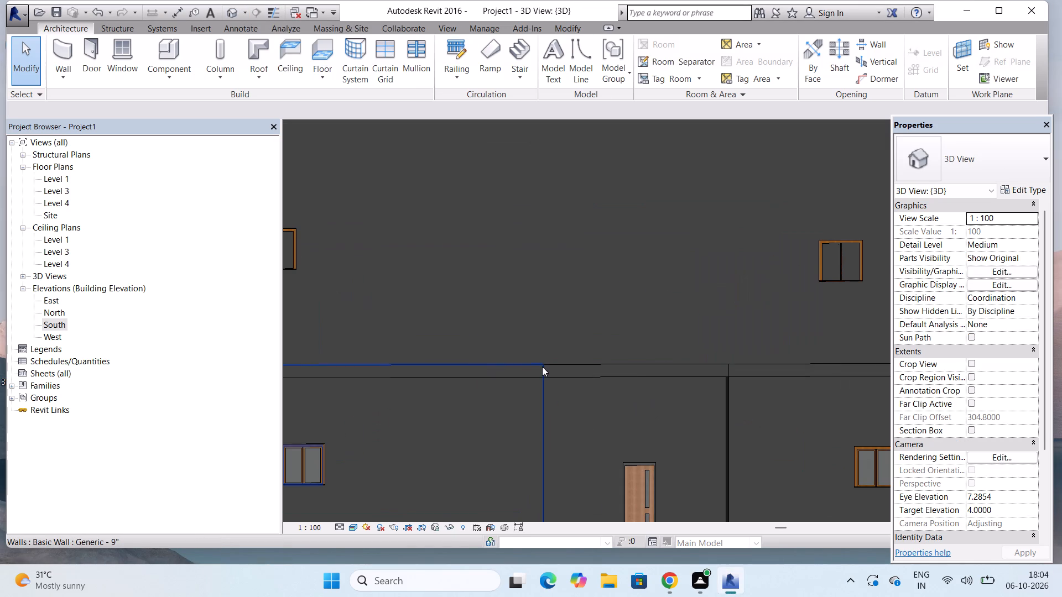
{"action": "left_click", "coordinate": [556, 366]}
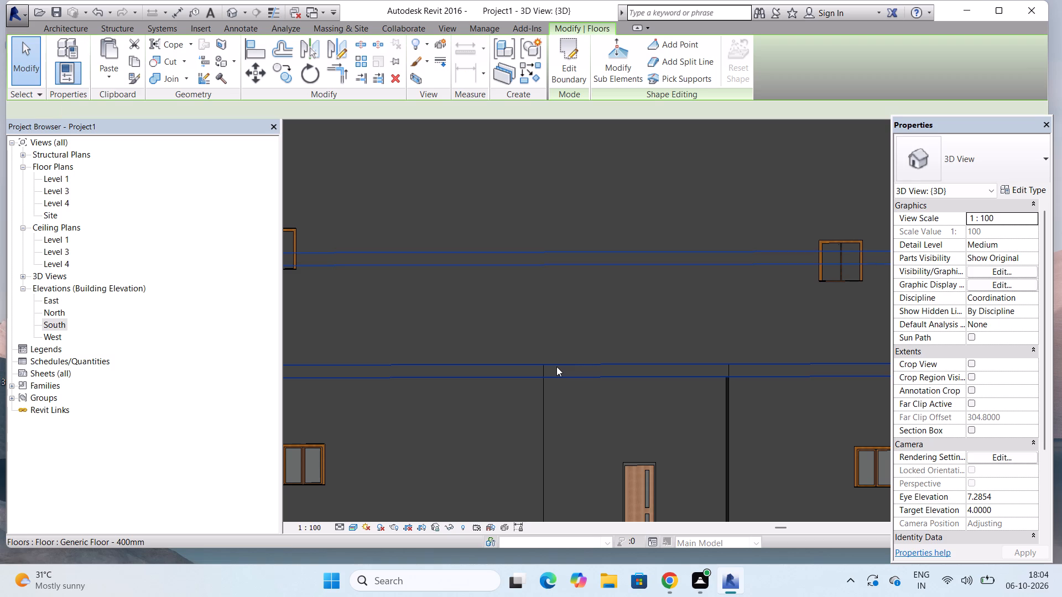
{"action": "left_click", "coordinate": [556, 366]}
{"action": "left_click", "coordinate": [556, 366]}
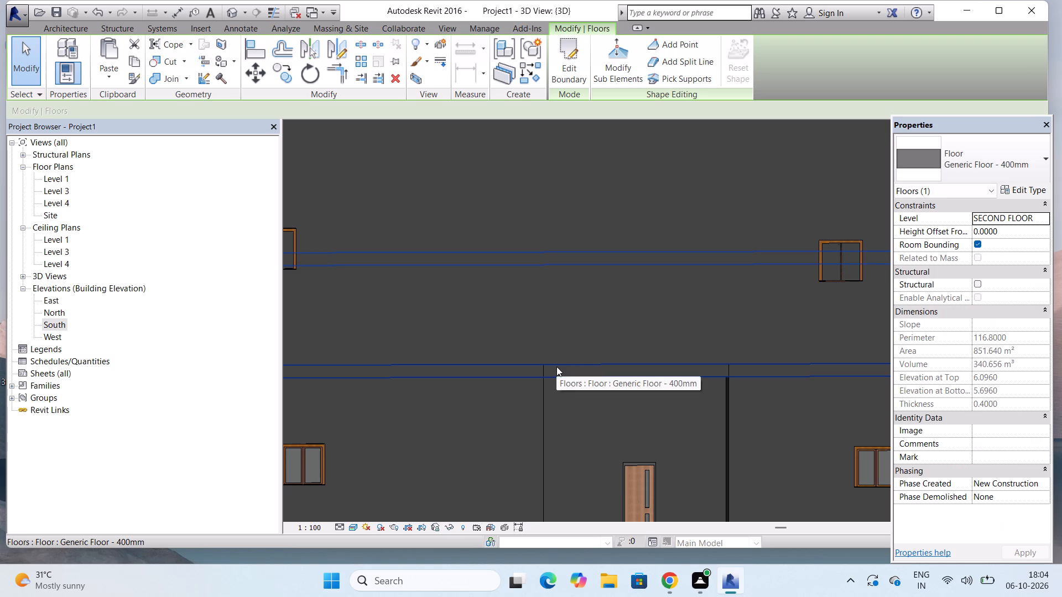
{"action": "left_click", "coordinate": [575, 63]}
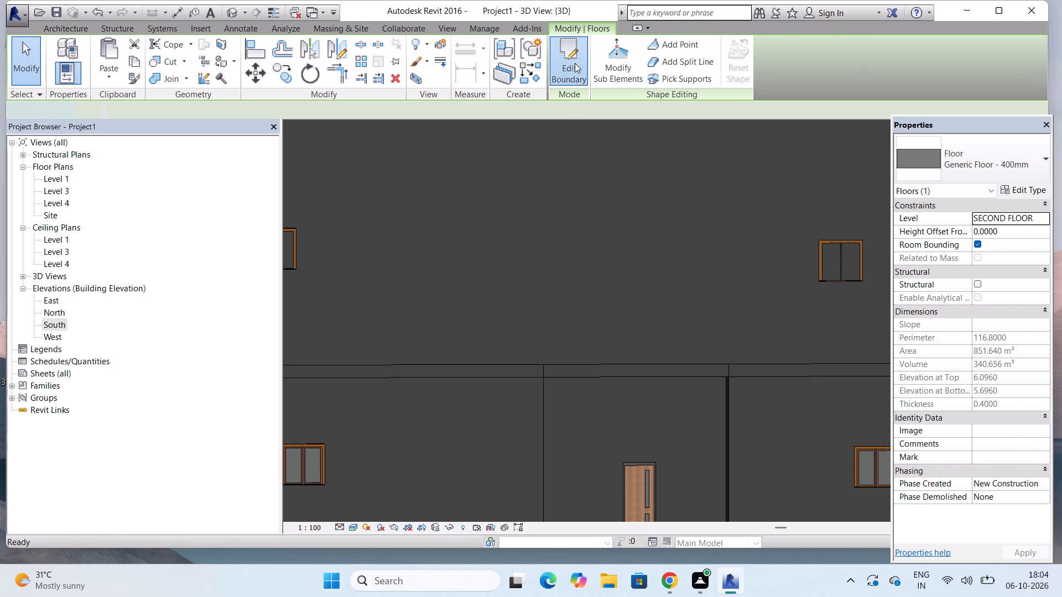
{"action": "scroll", "coordinate": [573, 289], "scroll_direction": "down", "scroll_amount": 7}
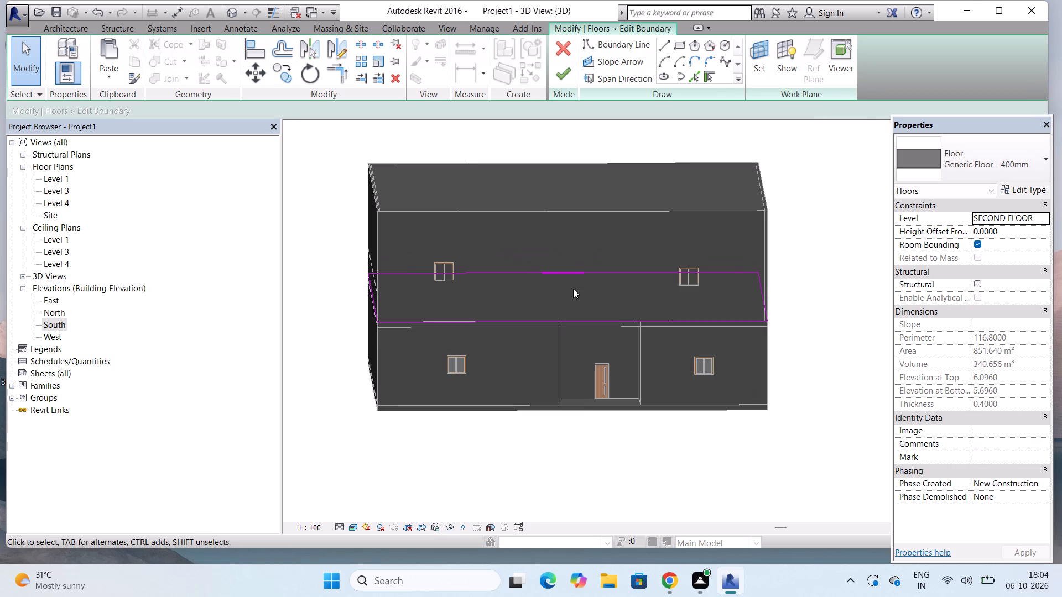
{"action": "double_click", "coordinate": [58, 186]}
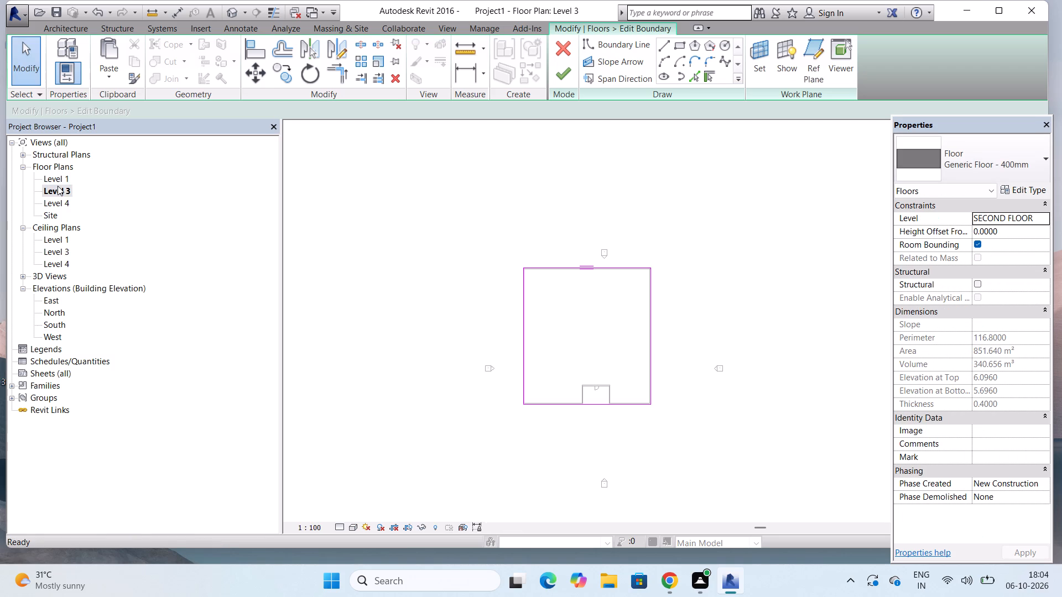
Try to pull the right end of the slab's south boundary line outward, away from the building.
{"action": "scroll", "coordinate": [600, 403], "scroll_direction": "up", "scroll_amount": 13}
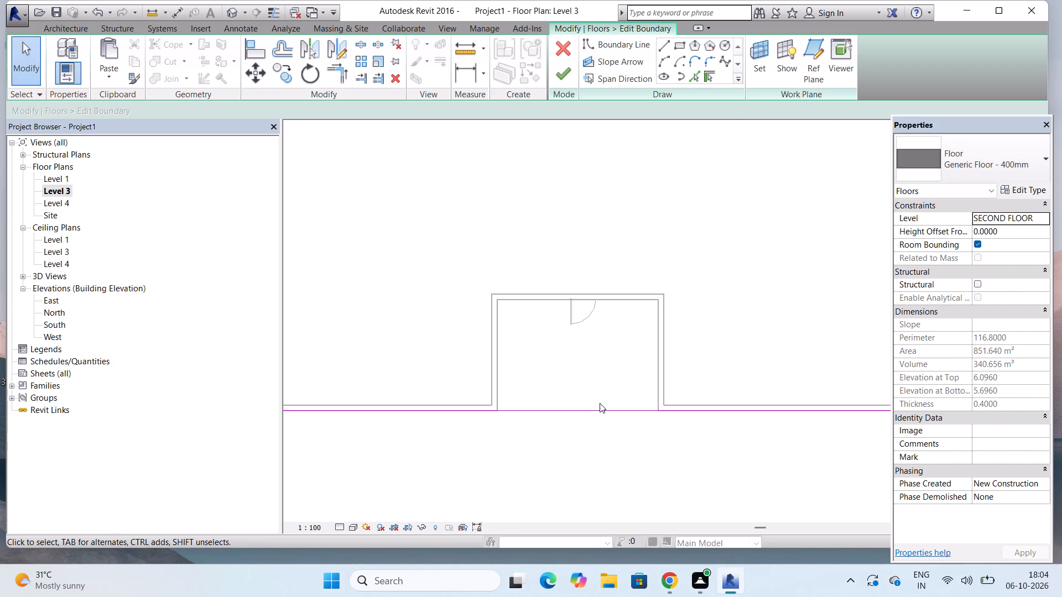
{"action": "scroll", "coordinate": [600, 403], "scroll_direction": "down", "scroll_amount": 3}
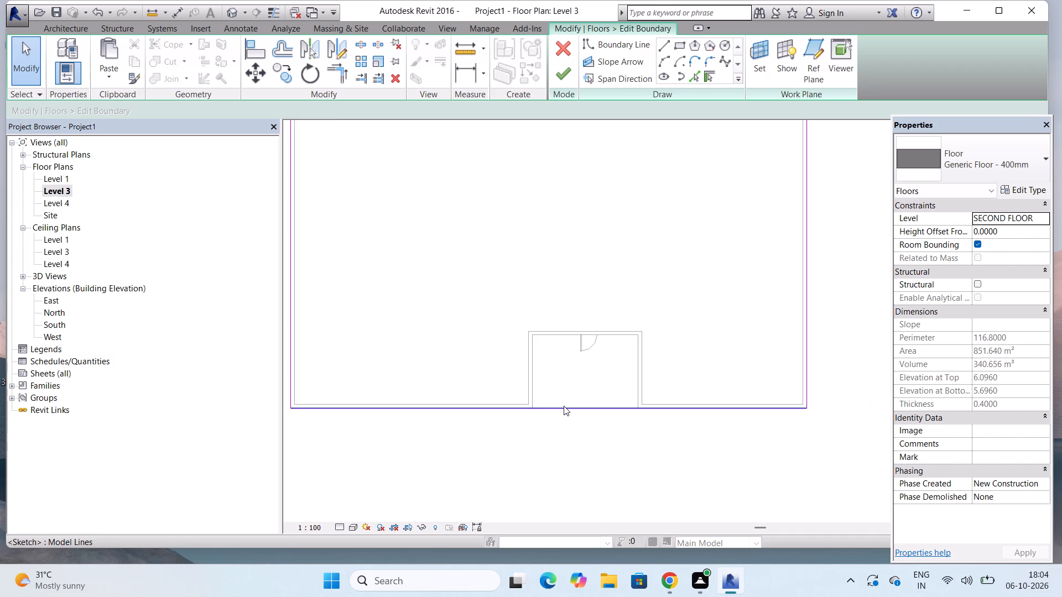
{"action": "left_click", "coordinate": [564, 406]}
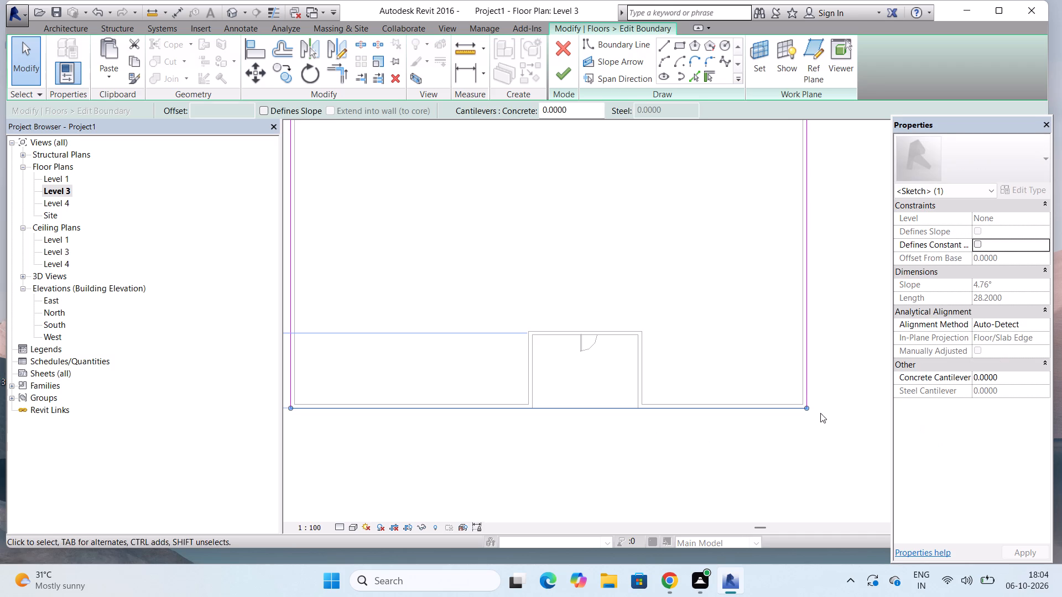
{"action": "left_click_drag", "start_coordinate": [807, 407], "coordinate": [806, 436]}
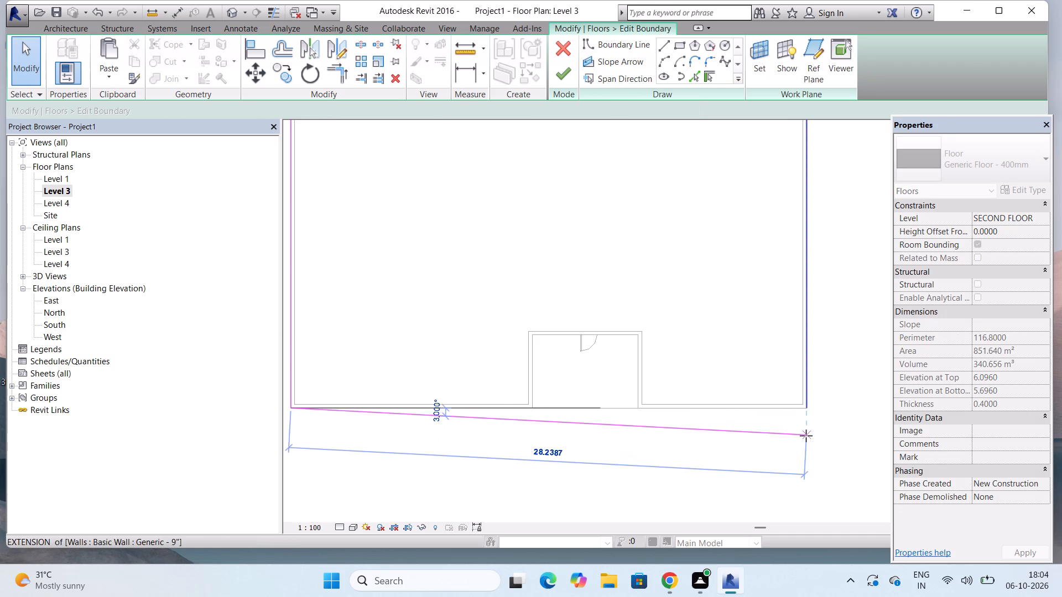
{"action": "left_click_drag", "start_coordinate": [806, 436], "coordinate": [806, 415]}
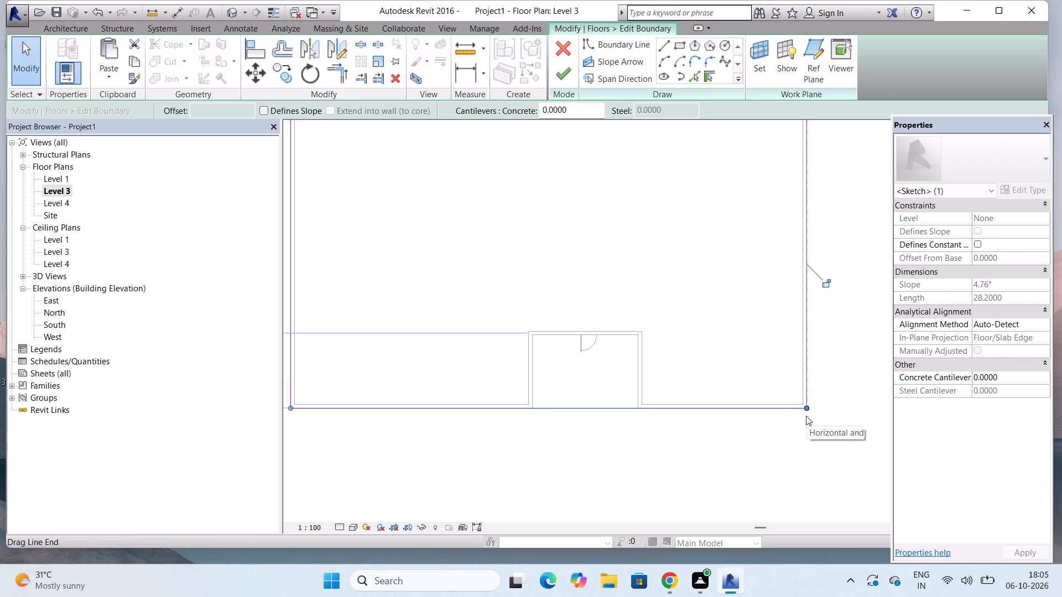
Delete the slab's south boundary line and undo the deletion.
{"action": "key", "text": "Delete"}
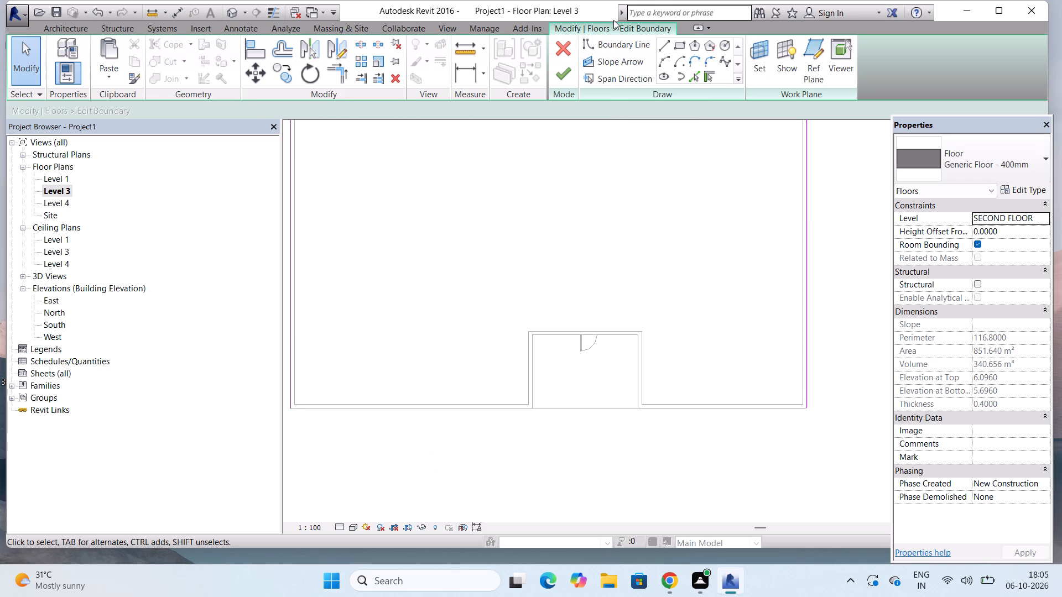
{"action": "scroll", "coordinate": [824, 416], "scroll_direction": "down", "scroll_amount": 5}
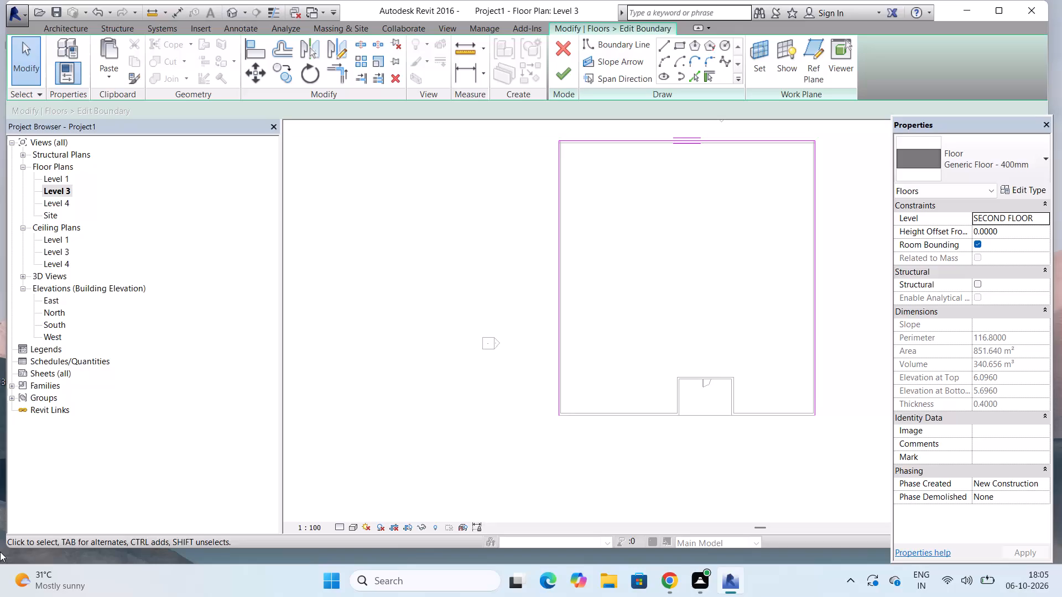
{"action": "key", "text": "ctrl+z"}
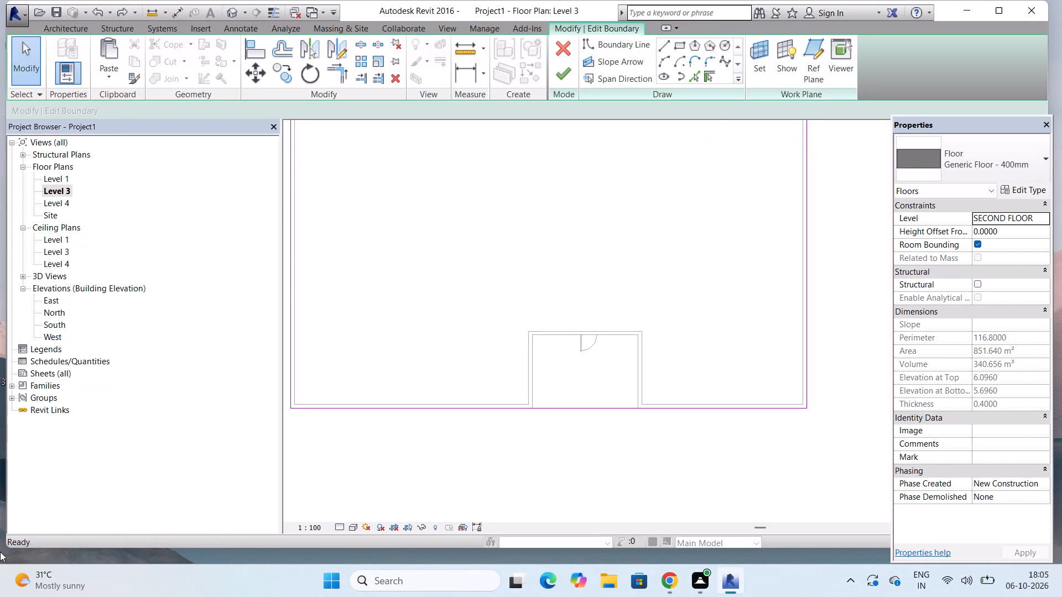
Move the slab's south boundary line outward, parallel to the front wall, to 7 m from the recess's back wall.
{"action": "scroll", "coordinate": [77, 529], "scroll_direction": "down", "scroll_amount": 5}
{"action": "scroll", "coordinate": [625, 397], "scroll_direction": "down", "scroll_amount": 3}
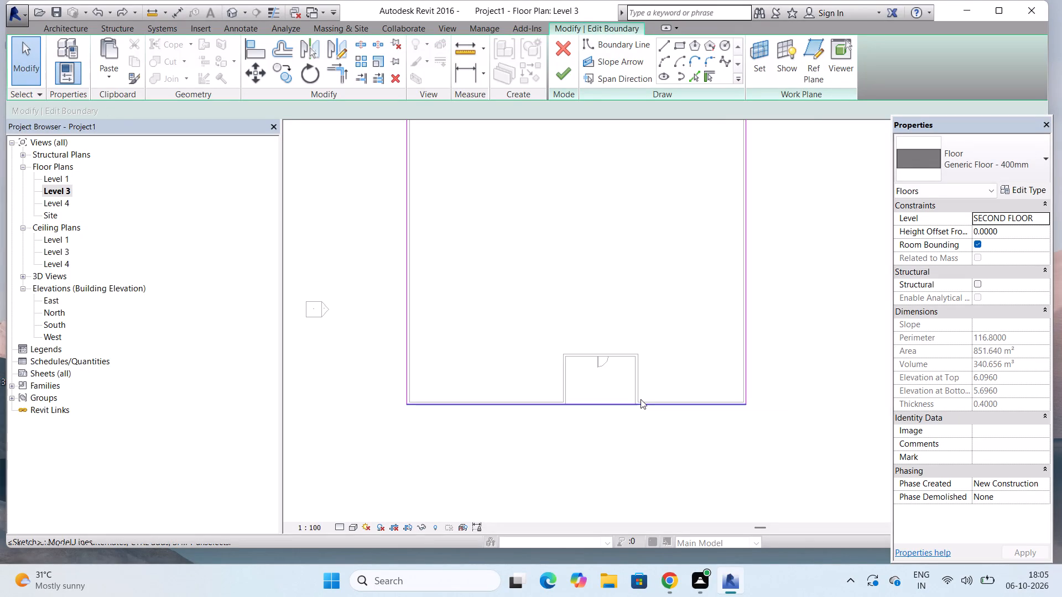
{"action": "left_click_drag", "start_coordinate": [591, 404], "coordinate": [584, 439]}
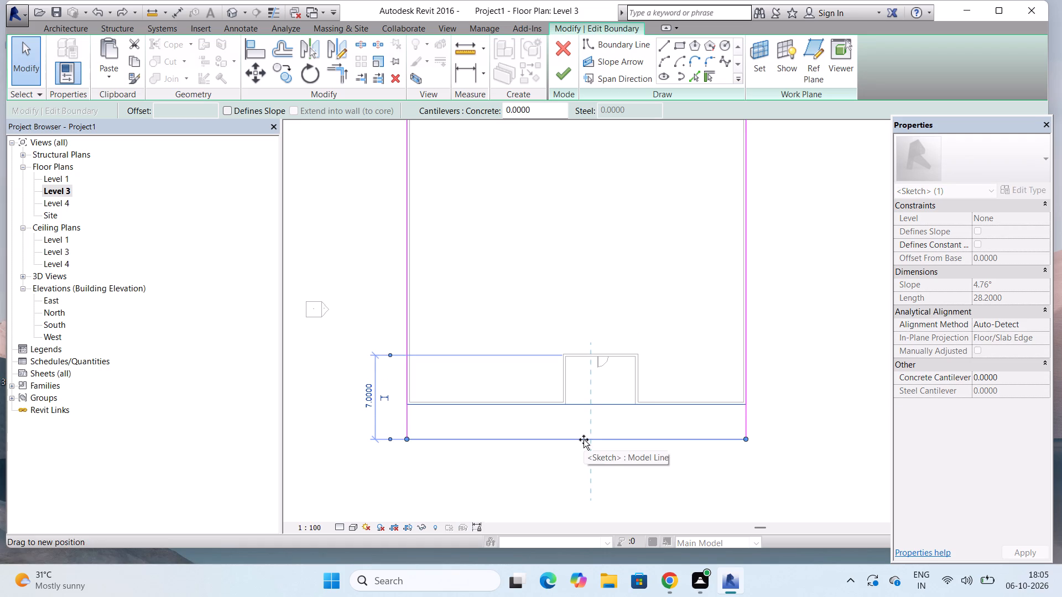
{"action": "left_click_drag", "start_coordinate": [584, 439], "coordinate": [582, 442]}
Move the slab's south boundary line further outward to 8 m from the recess's back wall and finish the boundary edit.
{"action": "left_click_drag", "start_coordinate": [582, 442], "coordinate": [579, 453]}
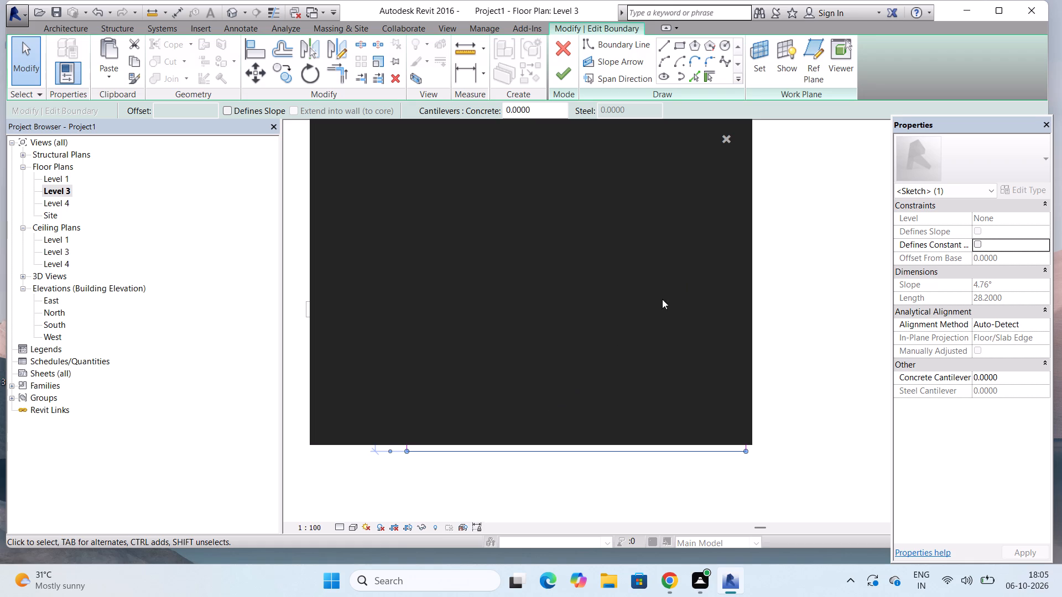
{"action": "left_click", "coordinate": [727, 138]}
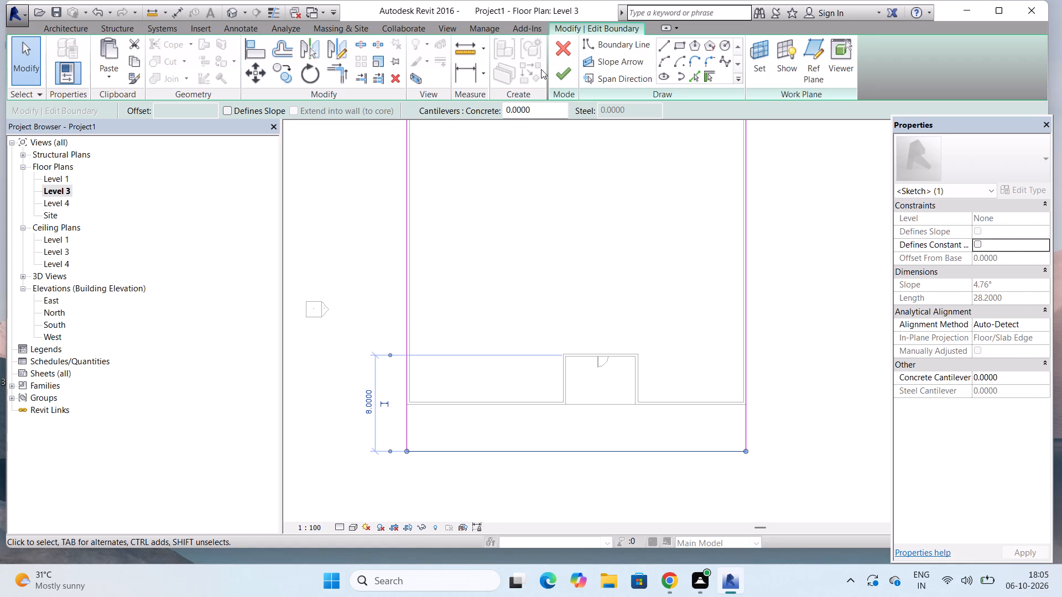
{"action": "left_click", "coordinate": [555, 71]}
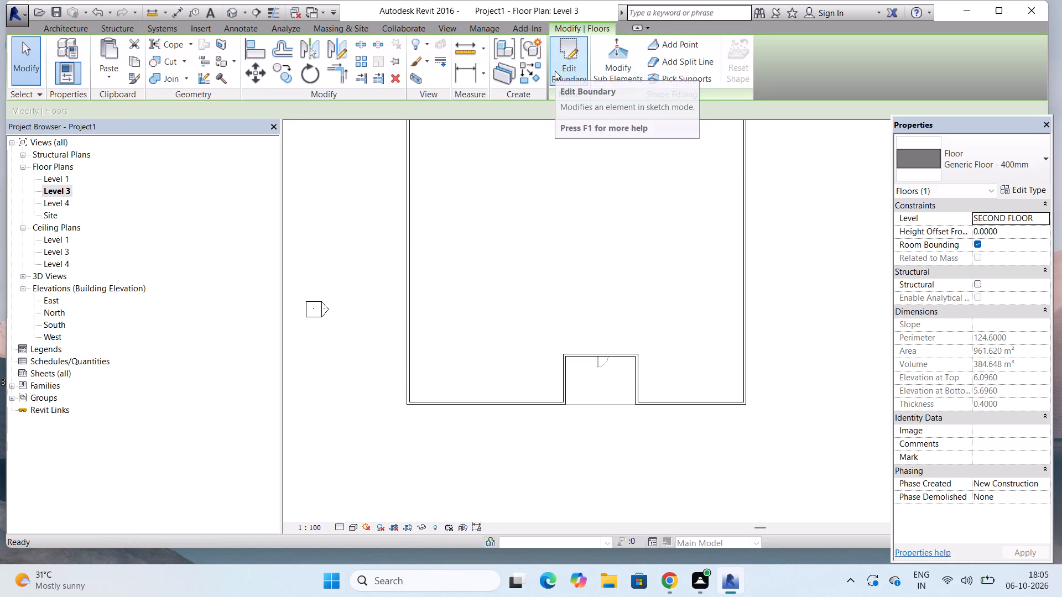
Examine the extended second-floor slab and the front facade in the 3D view from several angles.
{"action": "left_click", "coordinate": [230, 12]}
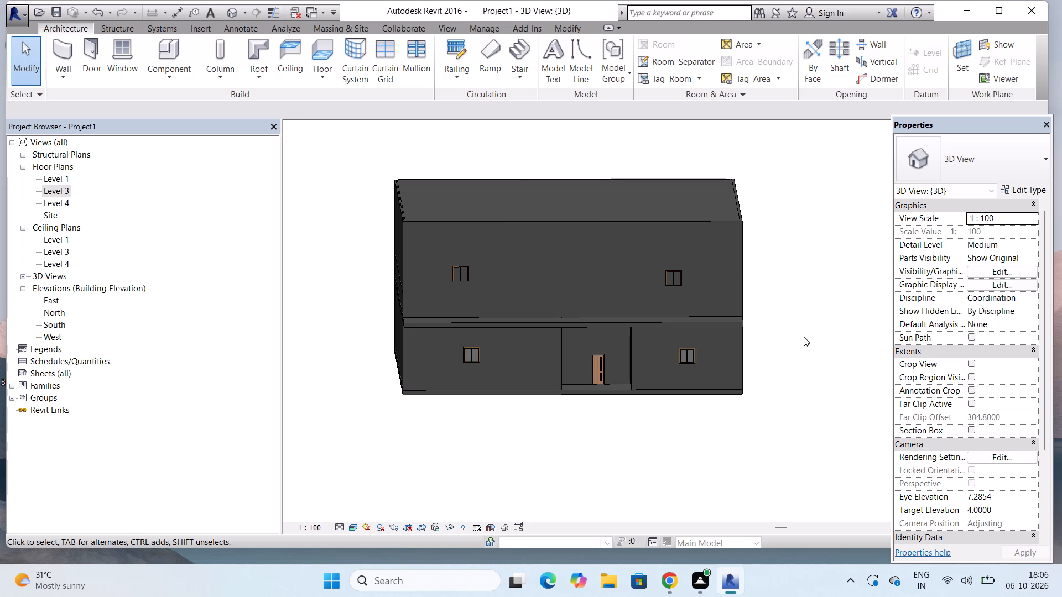
{"action": "middle_click_drag", "start_coordinate": [804, 337], "coordinate": [778, 343], "text": "shift"}
{"action": "scroll", "coordinate": [804, 337], "scroll_direction": "down", "scroll_amount": 1, "text": "shift"}
{"action": "middle_click_drag", "start_coordinate": [777, 344], "coordinate": [751, 354], "text": "shift"}
{"action": "middle_click_drag", "start_coordinate": [746, 356], "coordinate": [592, 364], "text": "shift"}
{"action": "middle_click_drag", "start_coordinate": [608, 364], "coordinate": [814, 350], "text": "shift"}
{"action": "middle_click_drag", "start_coordinate": [832, 342], "coordinate": [840, 338], "text": "shift"}
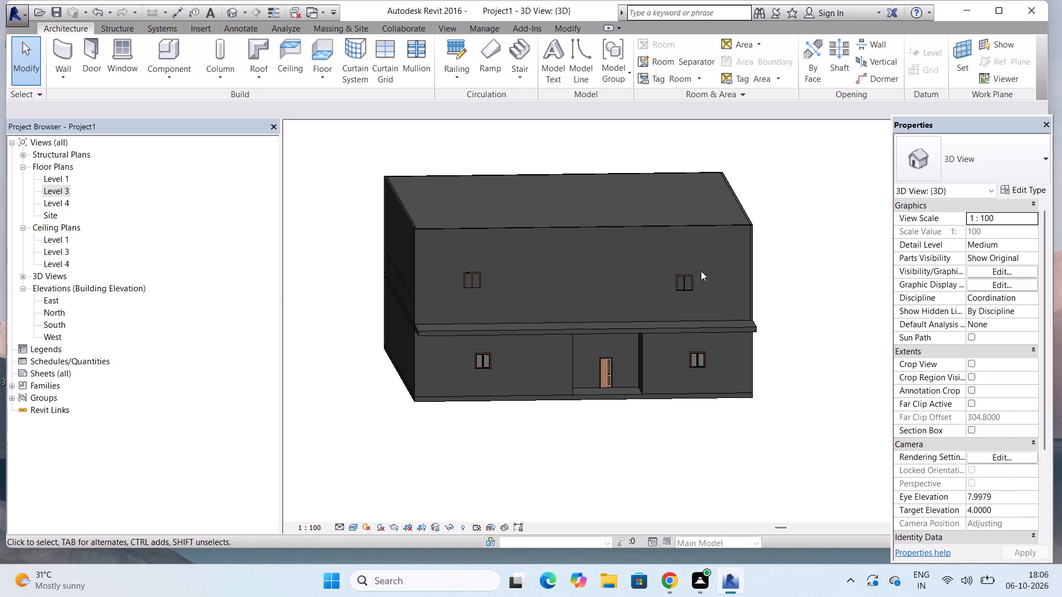
{"action": "scroll", "coordinate": [475, 297], "scroll_direction": "up", "scroll_amount": 6}
{"action": "scroll", "coordinate": [411, 335], "scroll_direction": "down", "scroll_amount": 4}
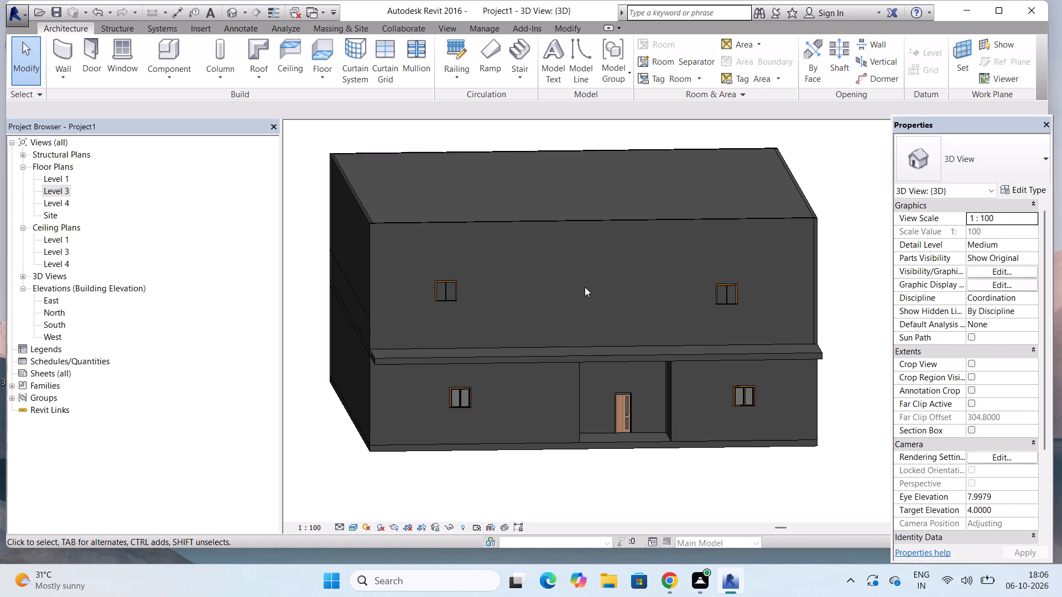
Open the profile of the upper-storey south wall, Generic - 9", for editing and view it in the Level 3, Level 4 and Level 1 floor plans.
{"action": "double_click", "coordinate": [602, 226]}
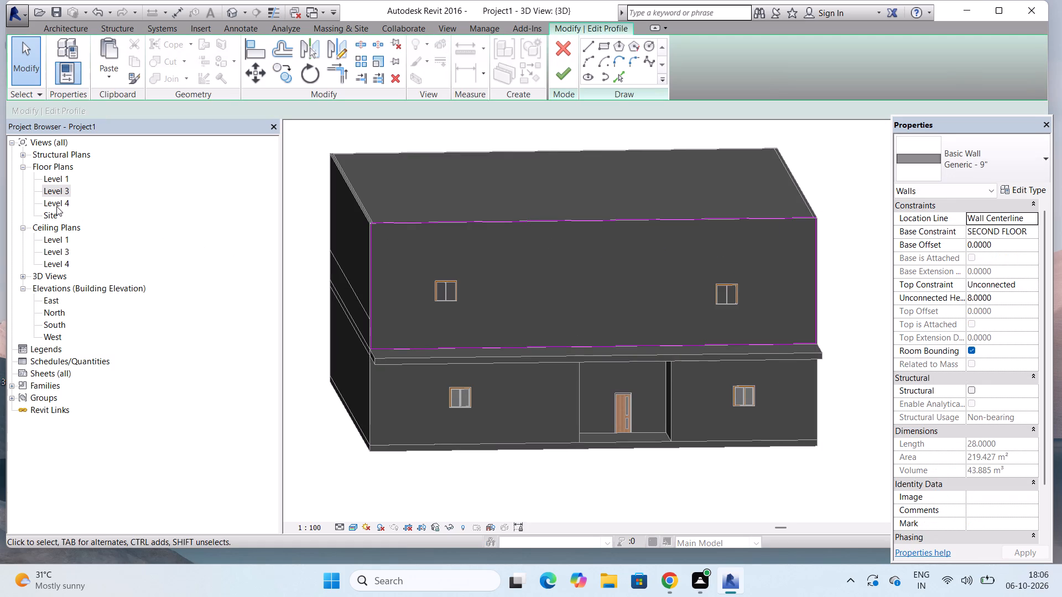
{"action": "double_click", "coordinate": [57, 186]}
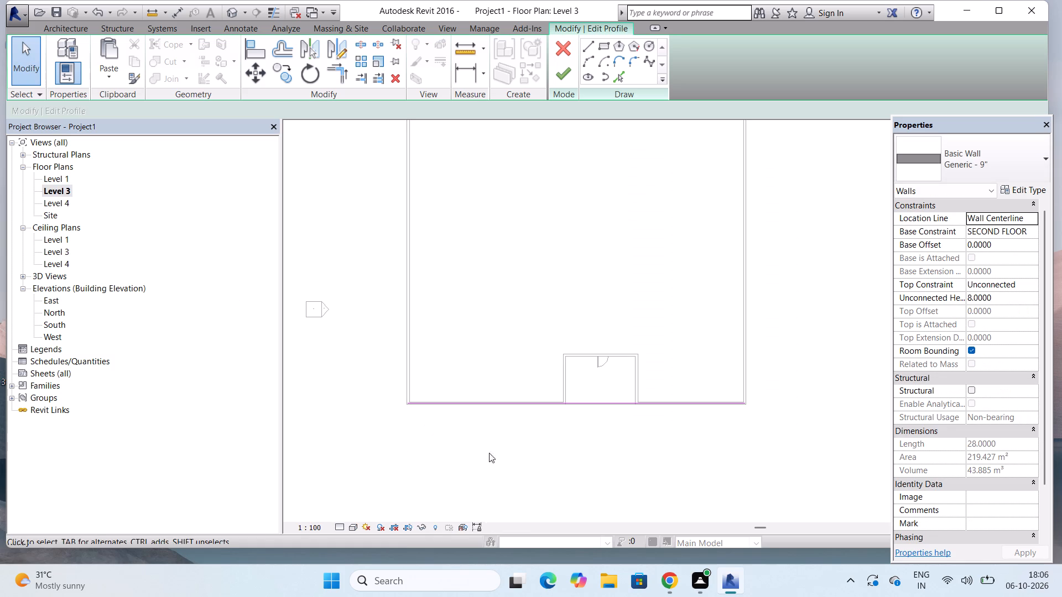
{"action": "scroll", "coordinate": [730, 391], "scroll_direction": "up", "scroll_amount": 18}
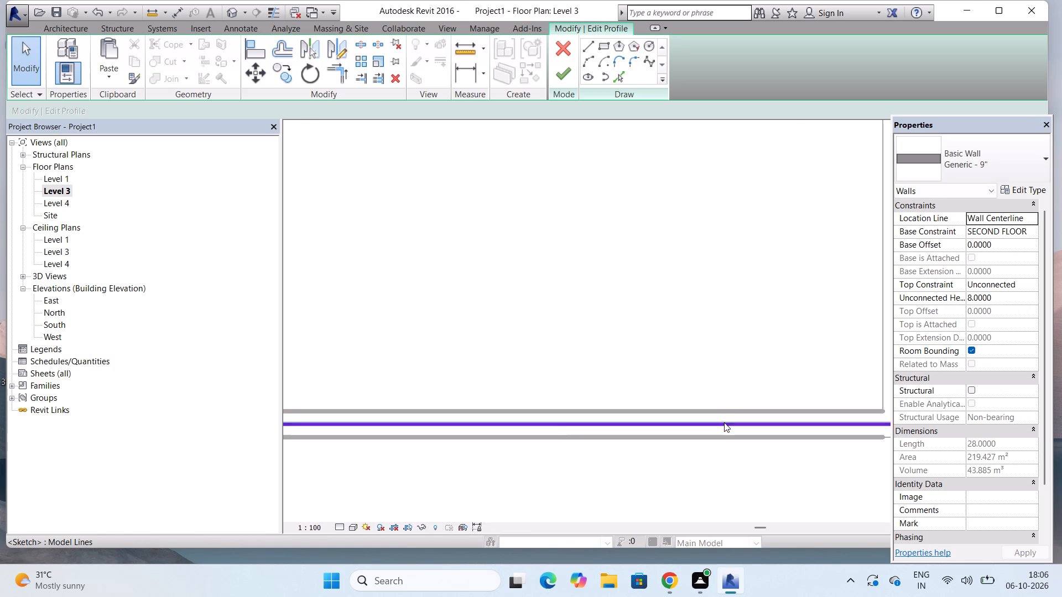
{"action": "scroll", "coordinate": [724, 422], "scroll_direction": "down", "scroll_amount": 14}
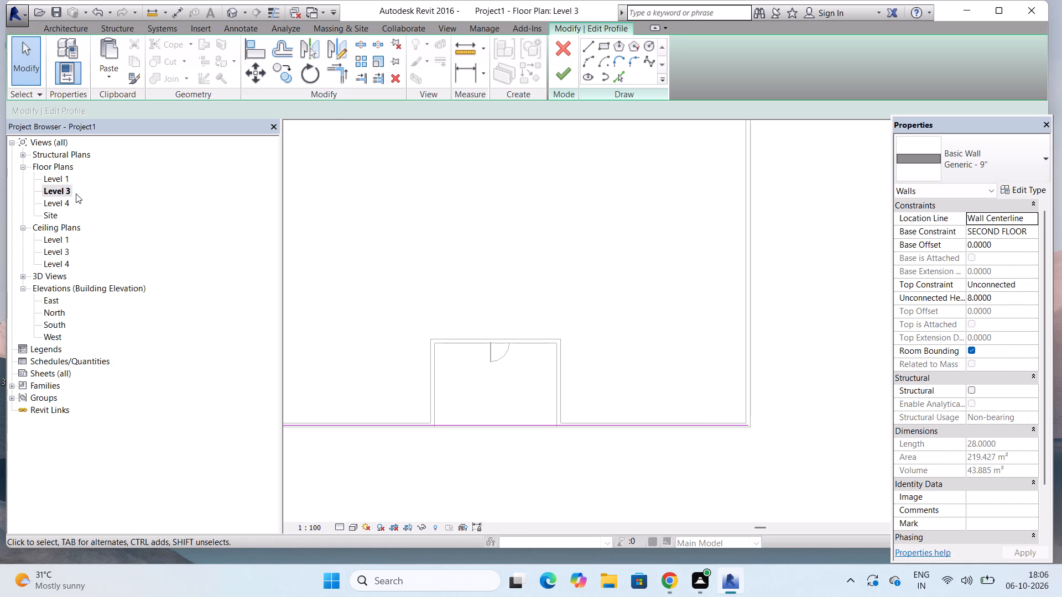
{"action": "double_click", "coordinate": [58, 206]}
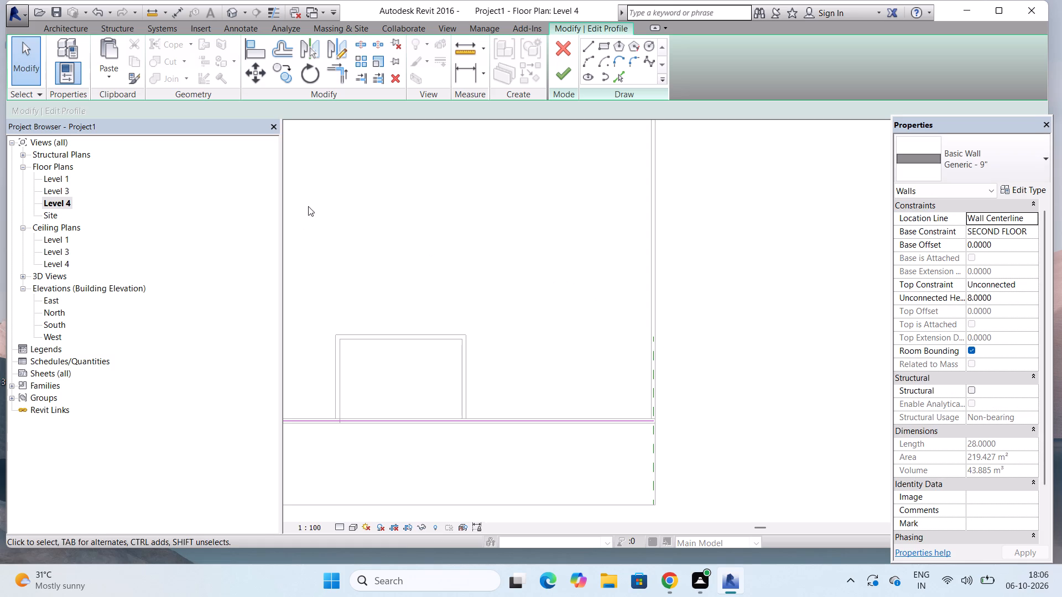
{"action": "double_click", "coordinate": [54, 175]}
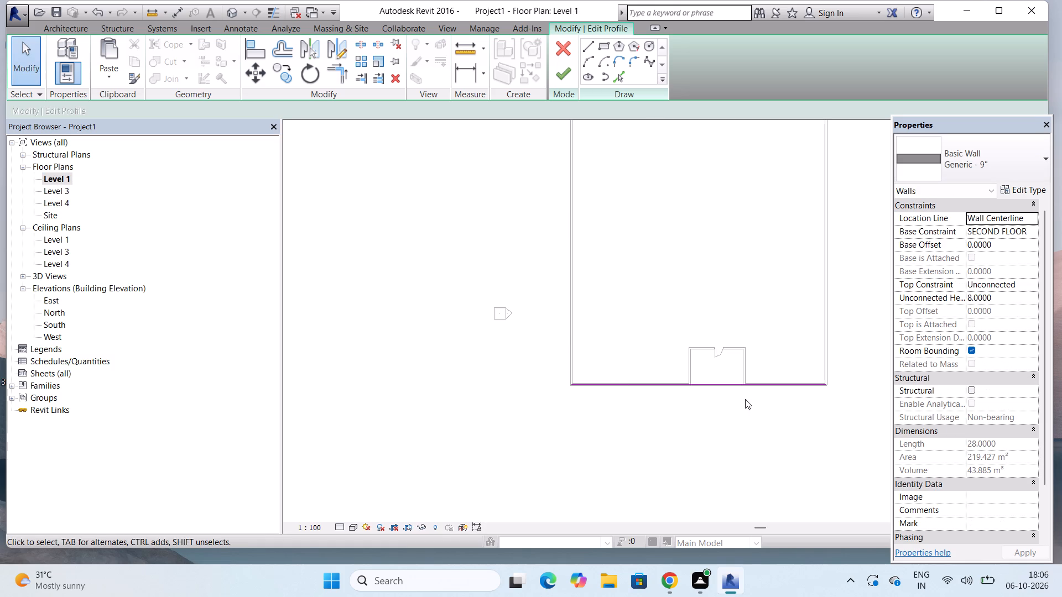
{"action": "scroll", "coordinate": [745, 399], "scroll_direction": "up", "scroll_amount": 9}
{"action": "scroll", "coordinate": [701, 392], "scroll_direction": "down", "scroll_amount": 5}
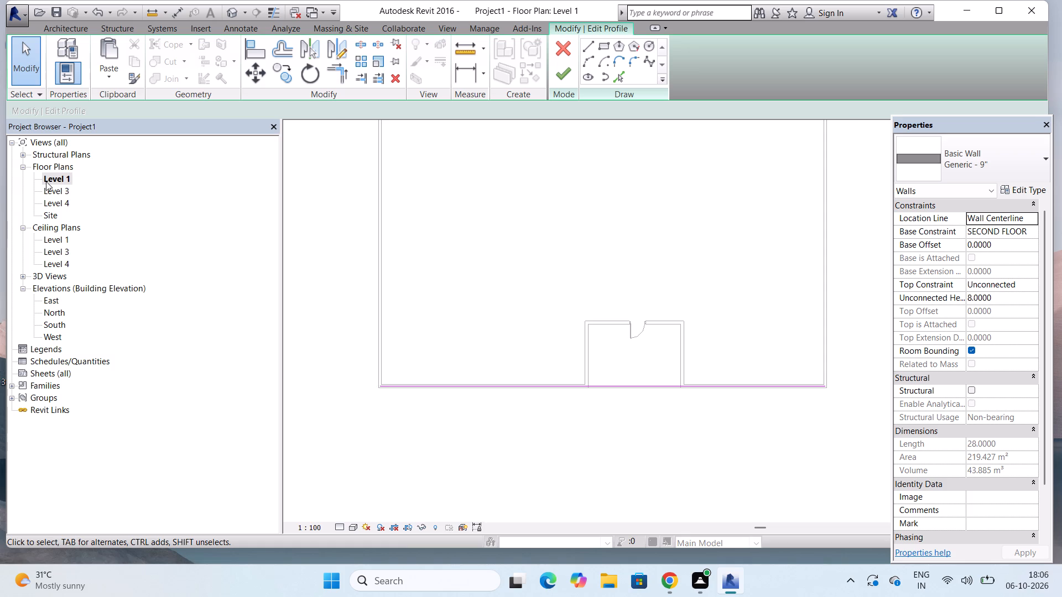
Examine the upper south wall's profile sketch in the East, North and South elevations.
{"action": "double_click", "coordinate": [53, 300]}
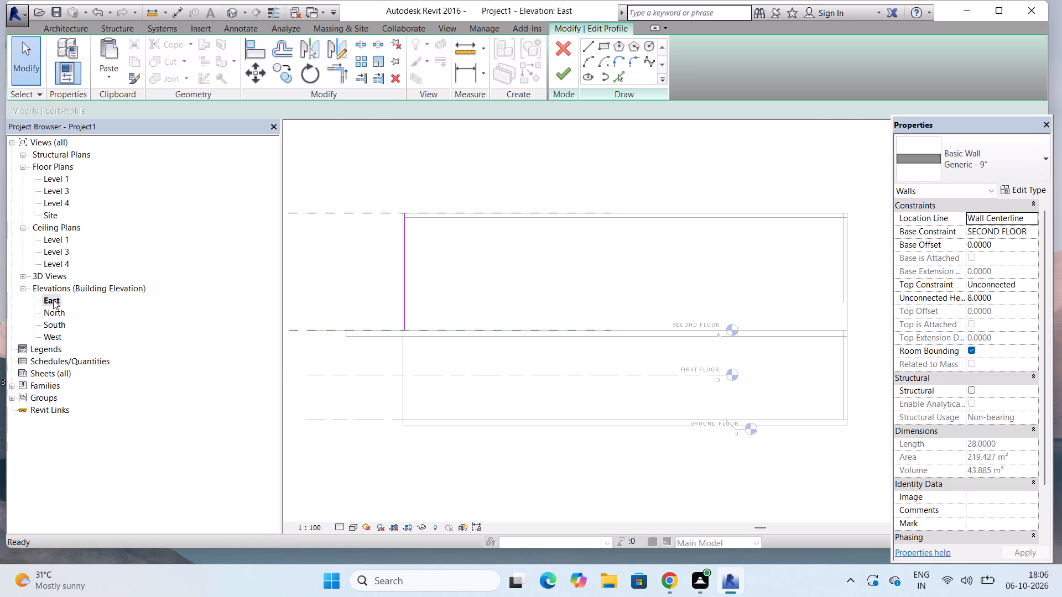
{"action": "scroll", "coordinate": [534, 335], "scroll_direction": "down", "scroll_amount": 4}
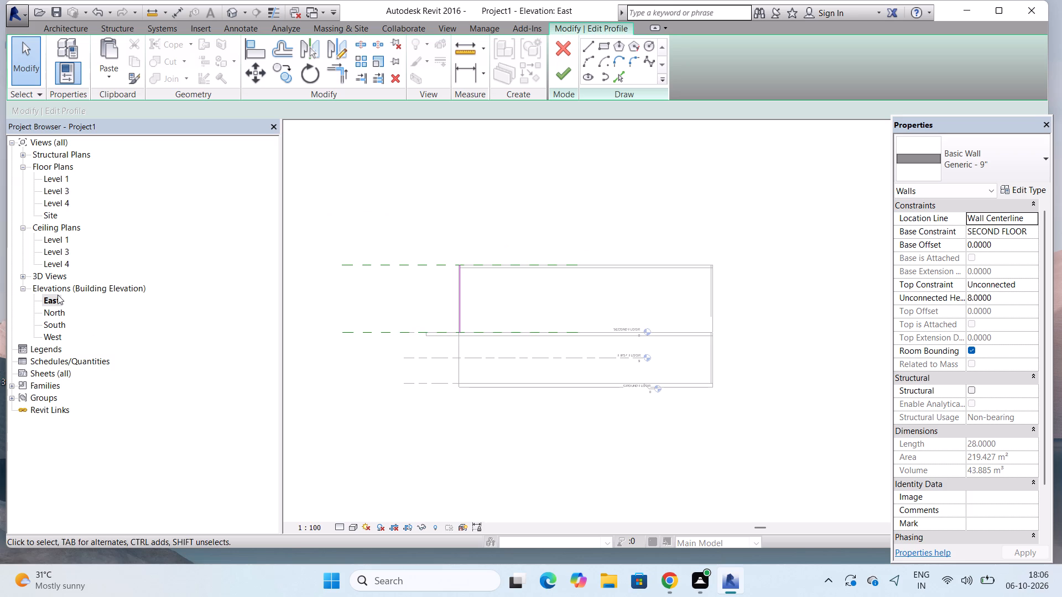
{"action": "double_click", "coordinate": [55, 308]}
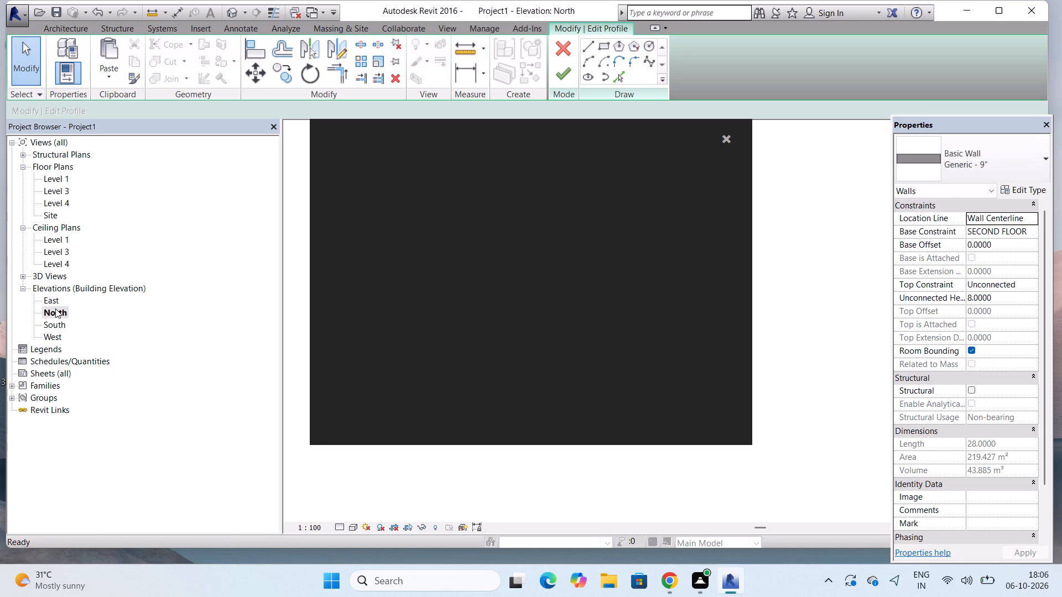
{"action": "left_click", "coordinate": [729, 139]}
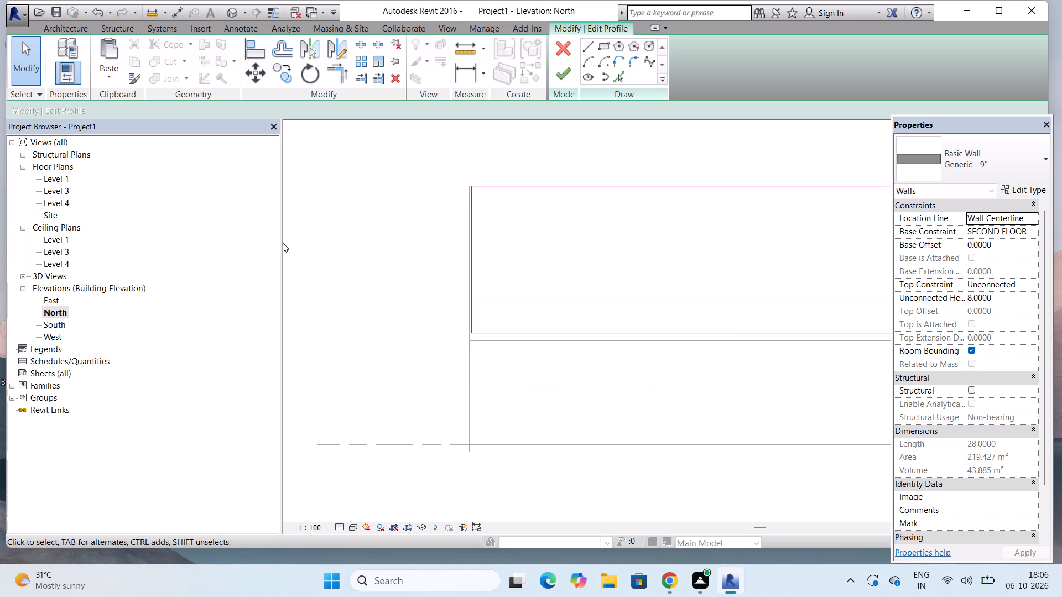
{"action": "double_click", "coordinate": [55, 323]}
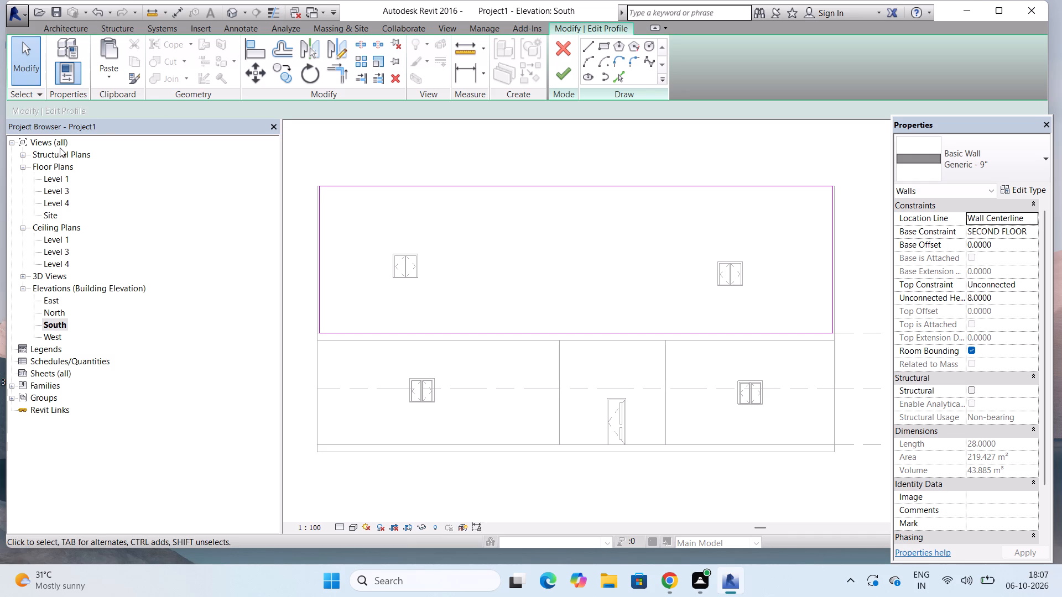
Select the wall's profile line in the Level 1 floor plan, check it in the Level 3 plan, and clear the selection.
{"action": "left_click", "coordinate": [56, 182]}
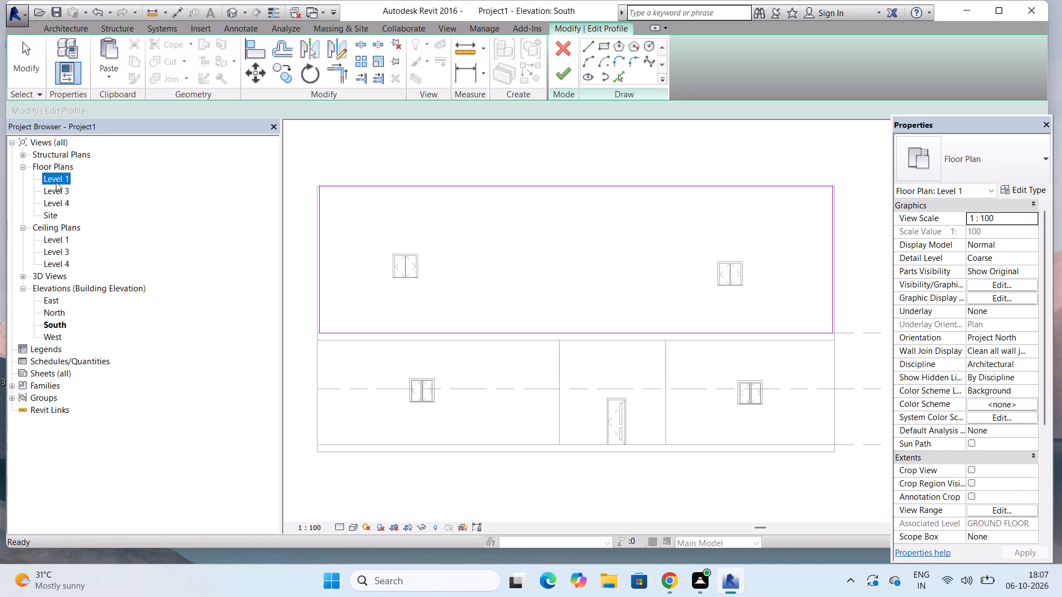
{"action": "double_click", "coordinate": [56, 182]}
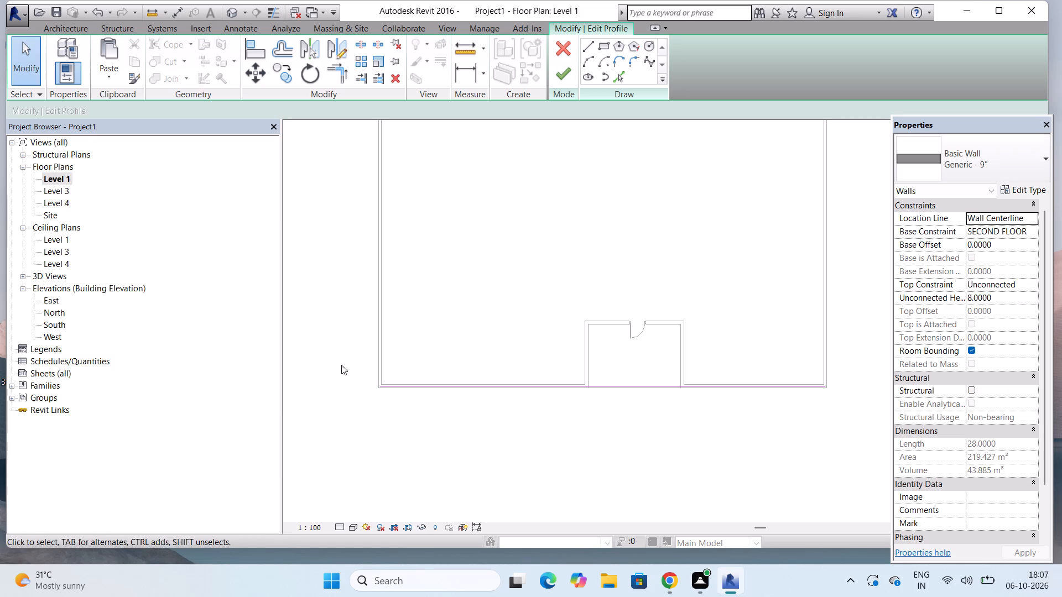
{"action": "scroll", "coordinate": [415, 395], "scroll_direction": "up", "scroll_amount": 13}
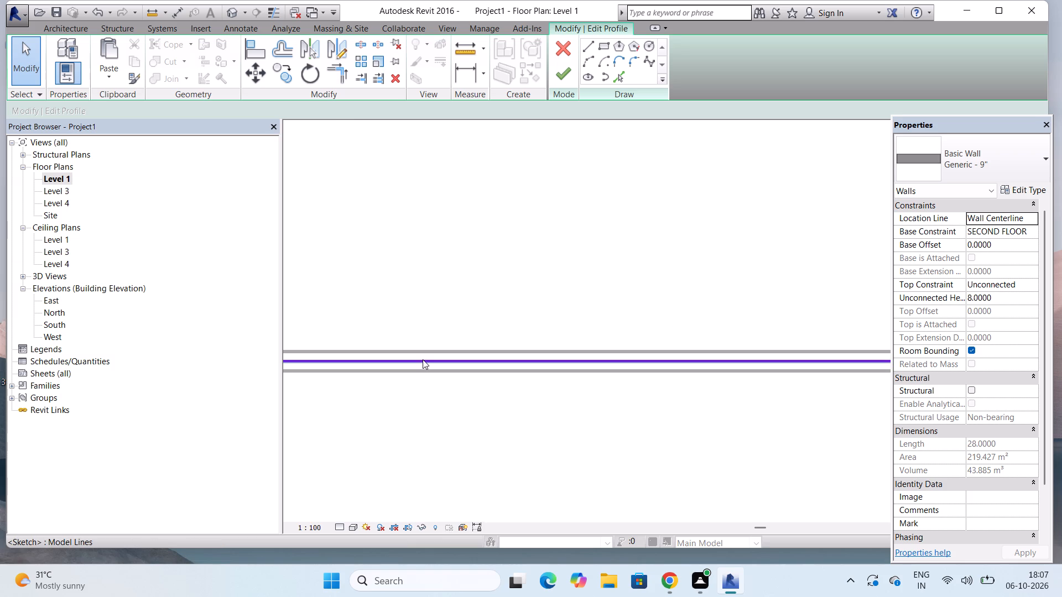
{"action": "left_click", "coordinate": [423, 359]}
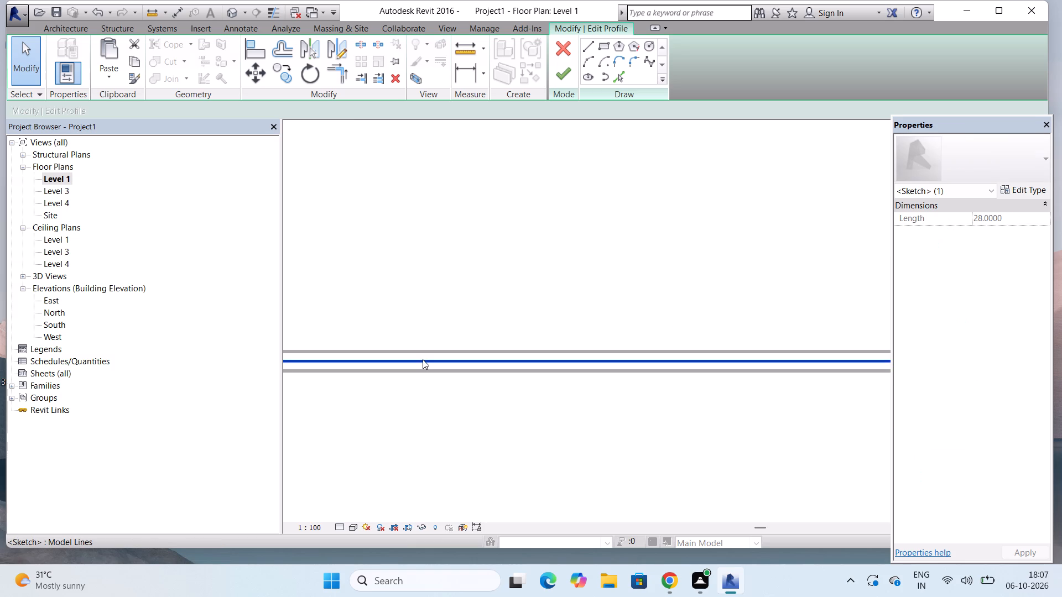
{"action": "scroll", "coordinate": [423, 359], "scroll_direction": "down", "scroll_amount": 8}
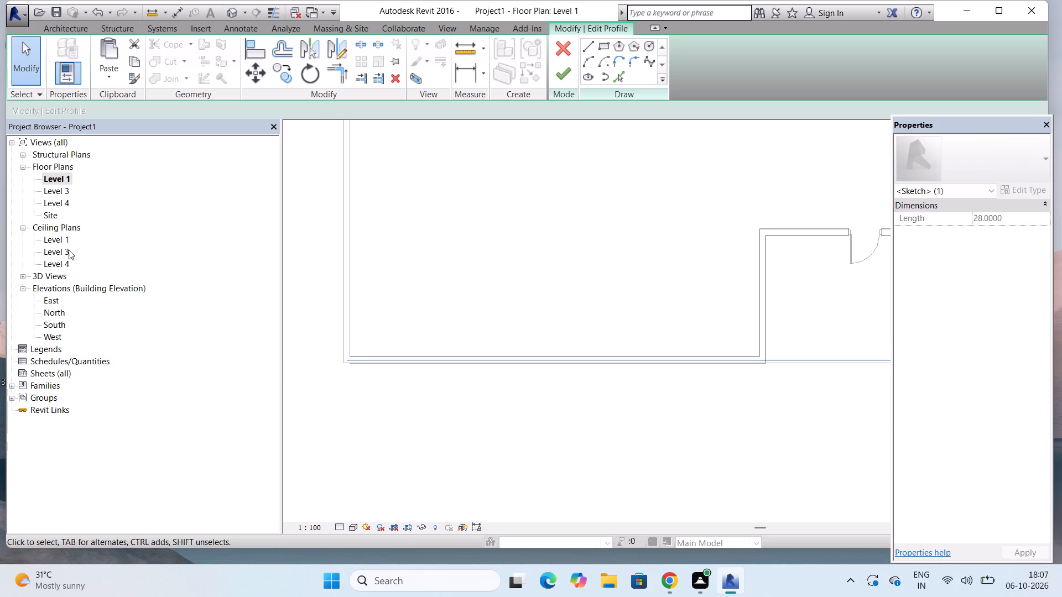
{"action": "double_click", "coordinate": [64, 186]}
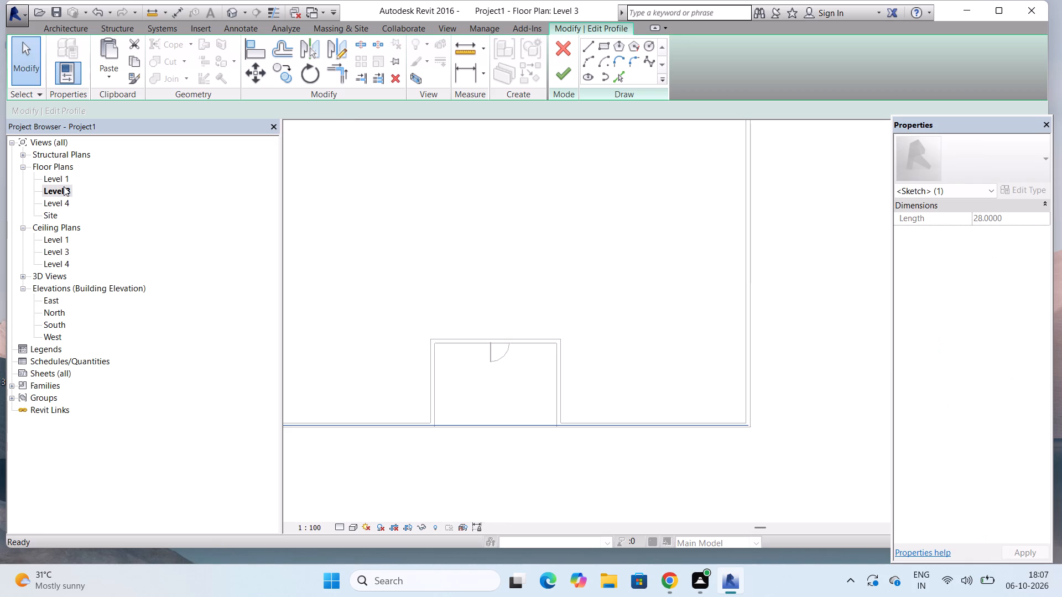
{"action": "scroll", "coordinate": [793, 397], "scroll_direction": "down", "scroll_amount": 2}
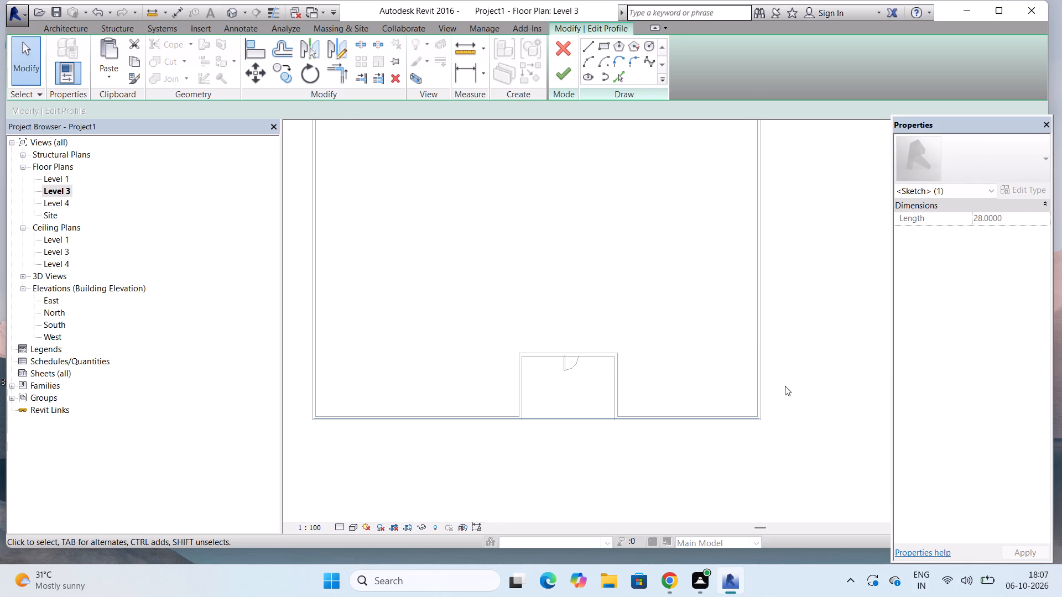
{"action": "left_click", "coordinate": [757, 369]}
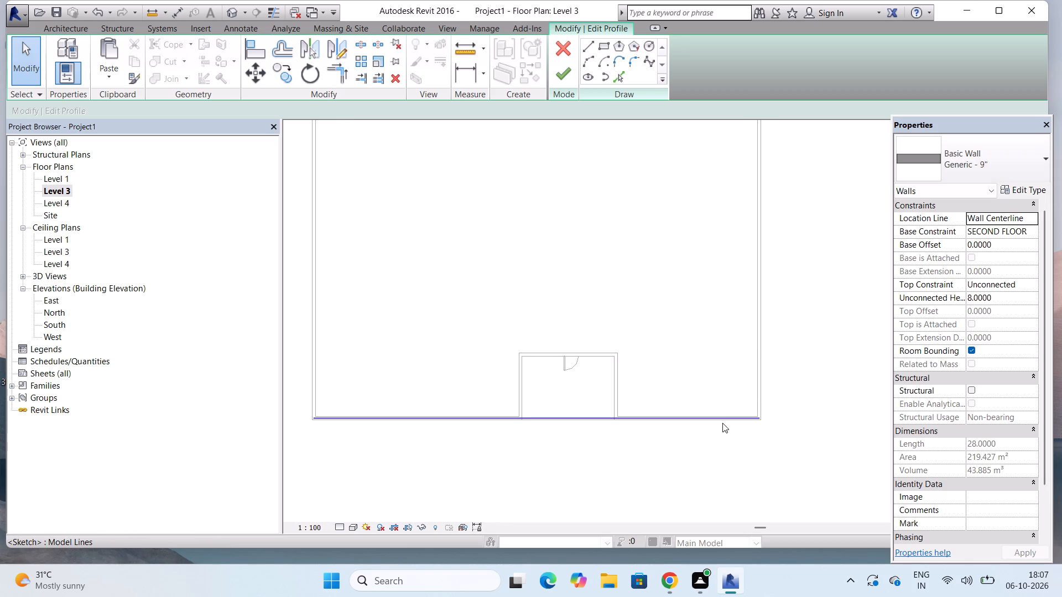
In the Level 4 floor plan, try to select the slab's extended south edge, inspect the reference plane at the wall's west end, and deselect it.
{"action": "double_click", "coordinate": [68, 203]}
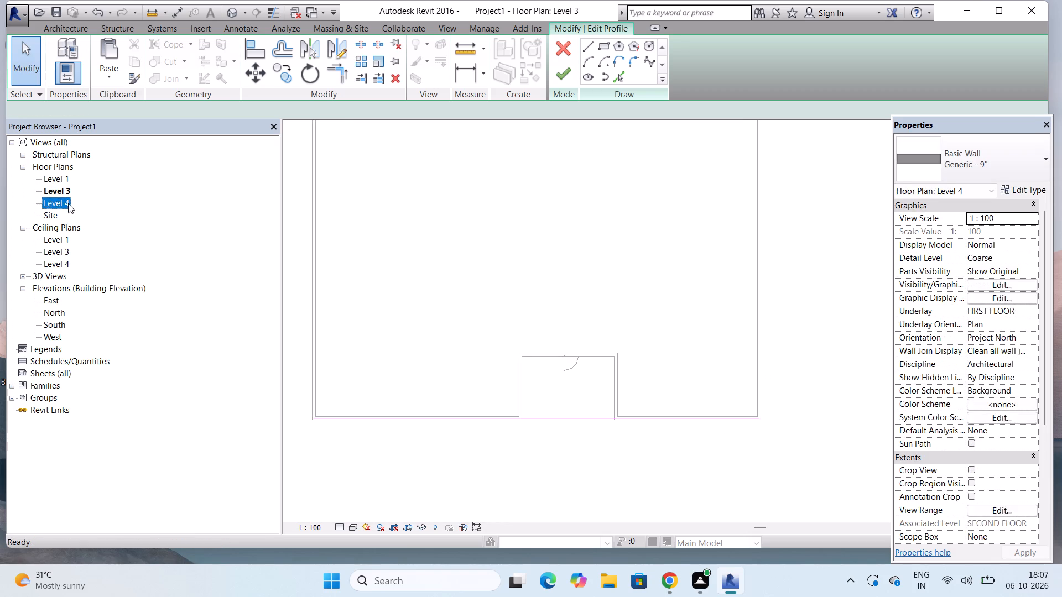
{"action": "scroll", "coordinate": [816, 389], "scroll_direction": "down", "scroll_amount": 1}
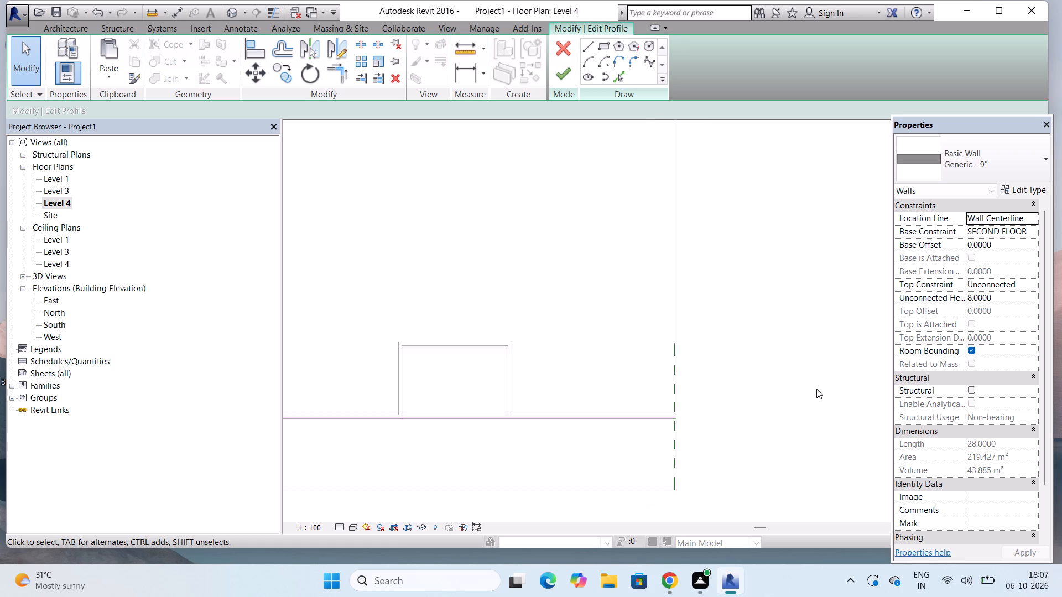
{"action": "scroll", "coordinate": [816, 389], "scroll_direction": "down", "scroll_amount": 3}
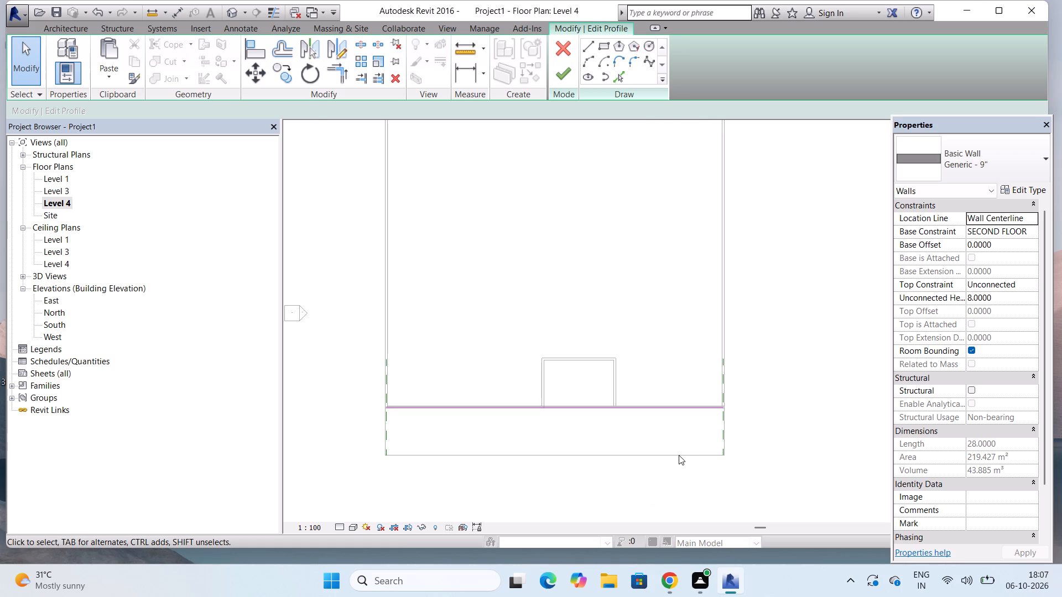
{"action": "left_click", "coordinate": [679, 455]}
{"action": "left_click", "coordinate": [679, 451]}
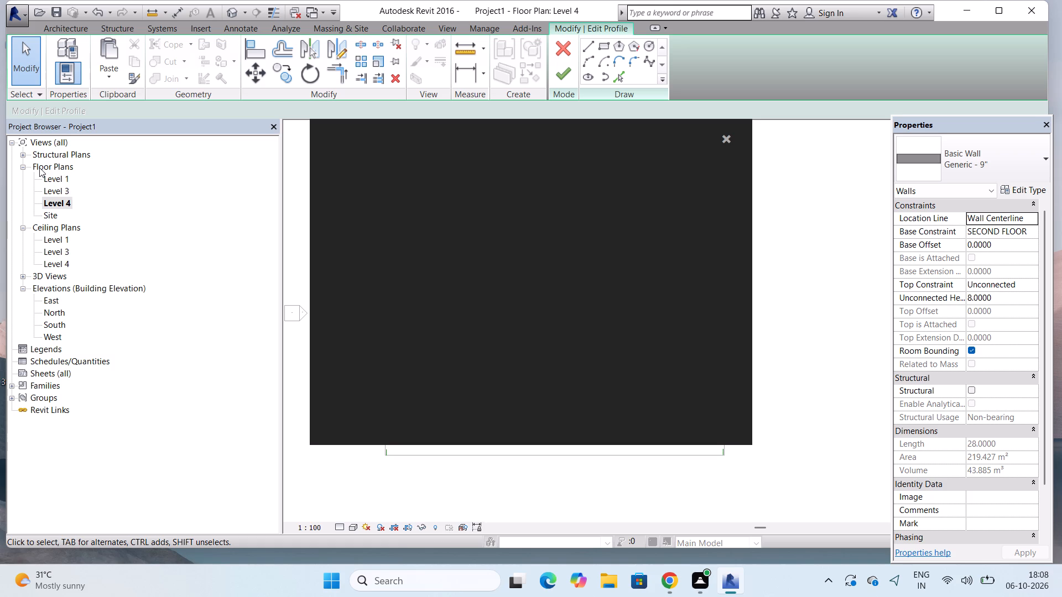
{"action": "left_click", "coordinate": [723, 135]}
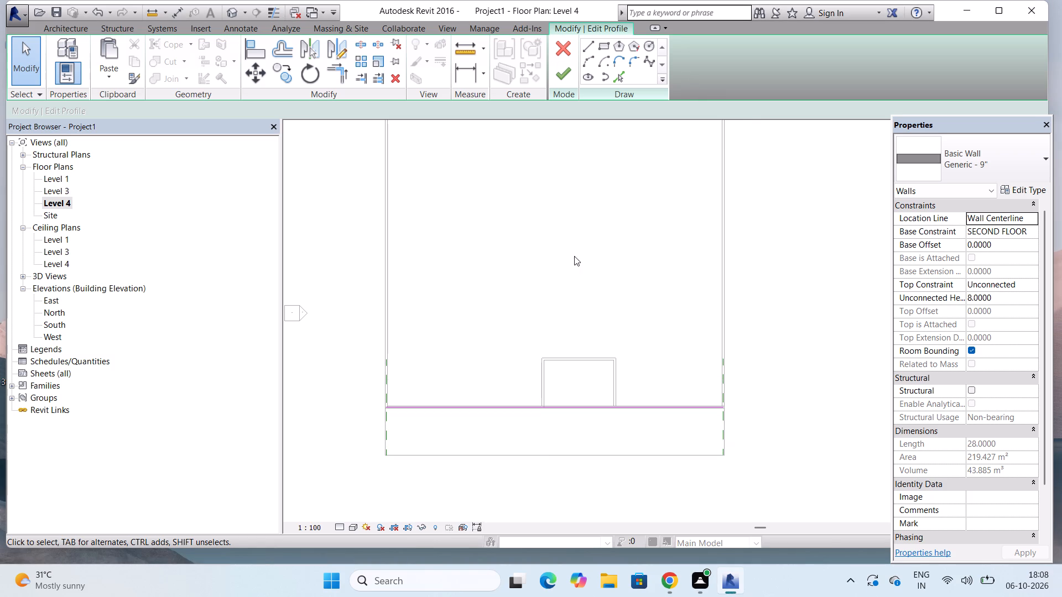
{"action": "scroll", "coordinate": [379, 420], "scroll_direction": "up", "scroll_amount": 7}
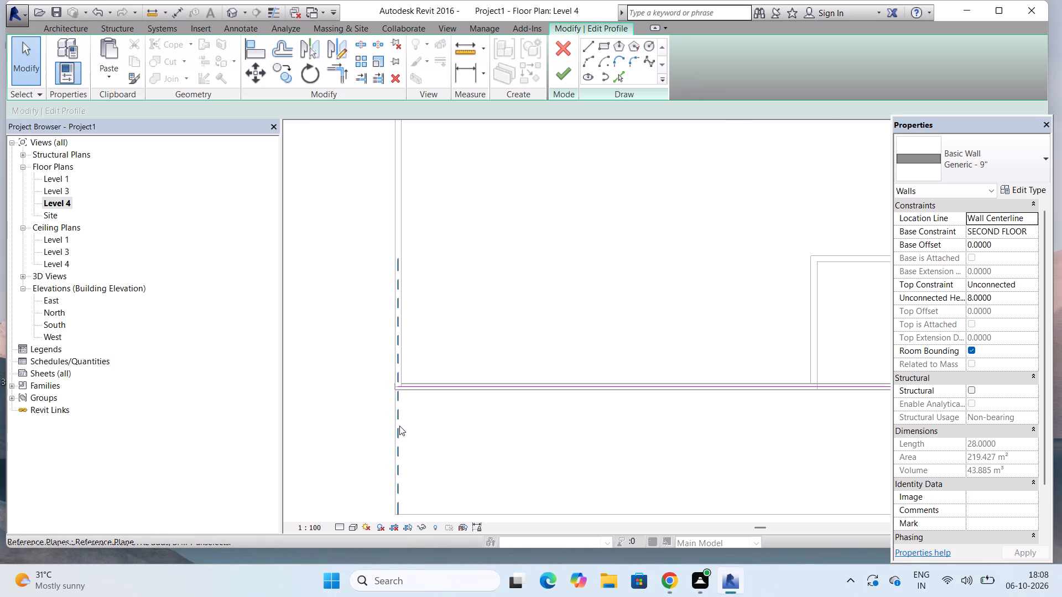
{"action": "left_click", "coordinate": [399, 426]}
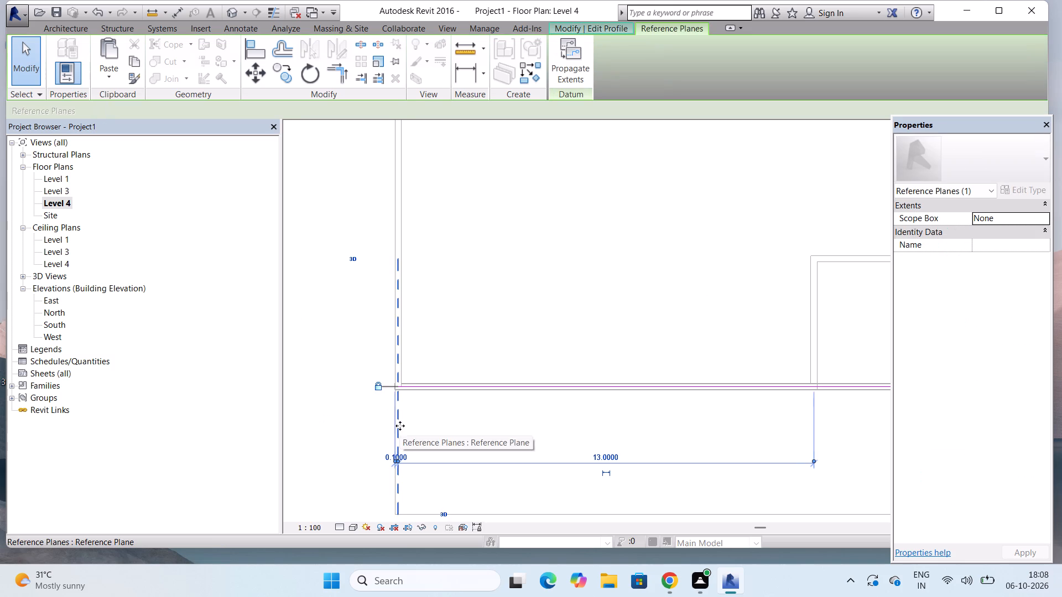
{"action": "scroll", "coordinate": [401, 384], "scroll_direction": "down", "scroll_amount": 5}
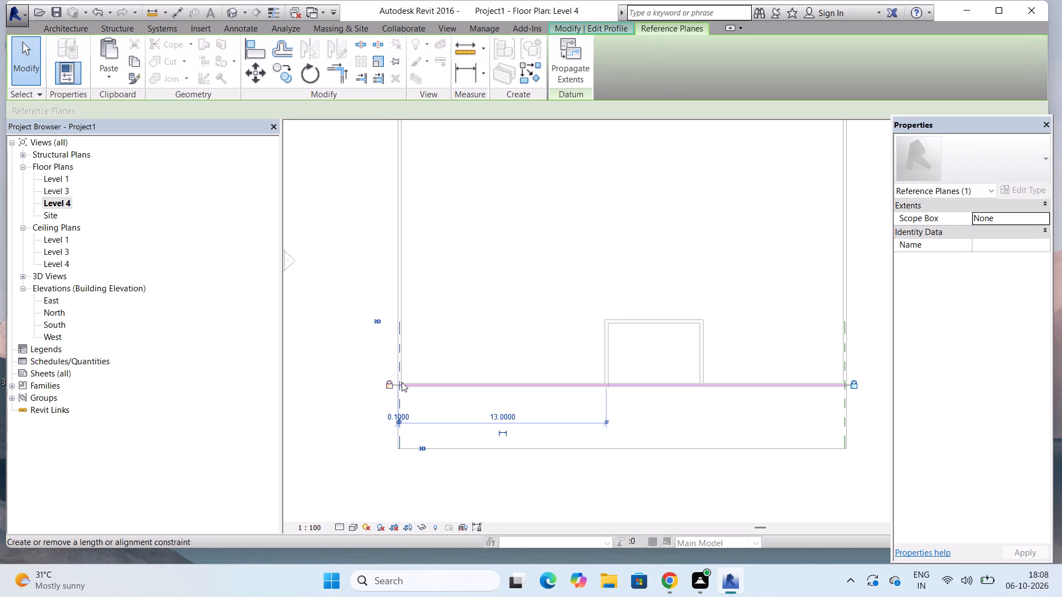
{"action": "key", "text": "Escape"}
{"action": "key", "text": "Escape"}
{"action": "key", "text": "Escape"}
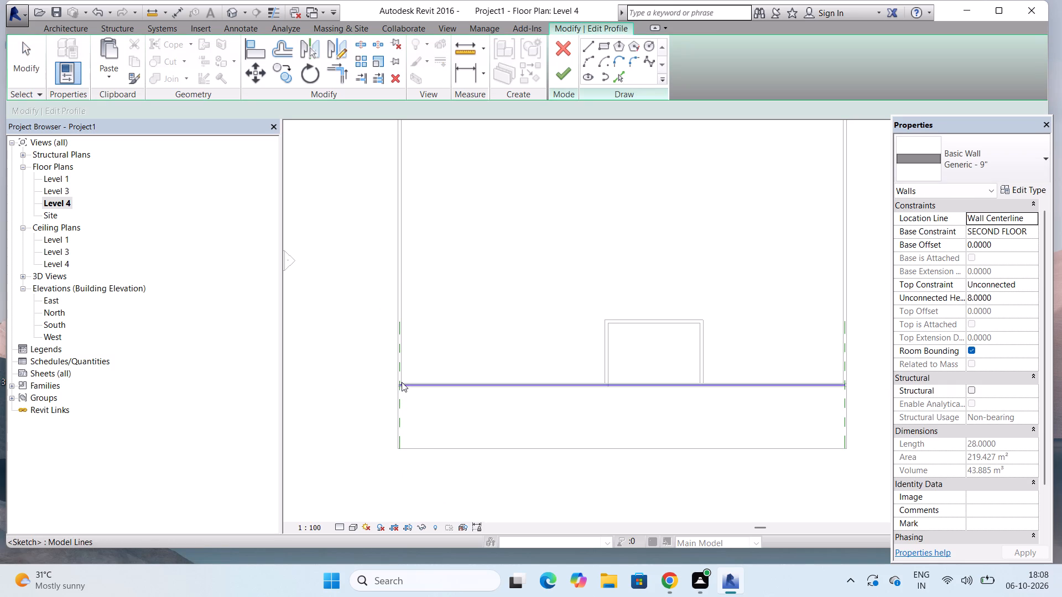
Finish the profile edit of the upper south wall and check the extended second-floor slab in front of it.
{"action": "triple_click", "coordinate": [480, 448]}
{"action": "left_click", "coordinate": [480, 448]}
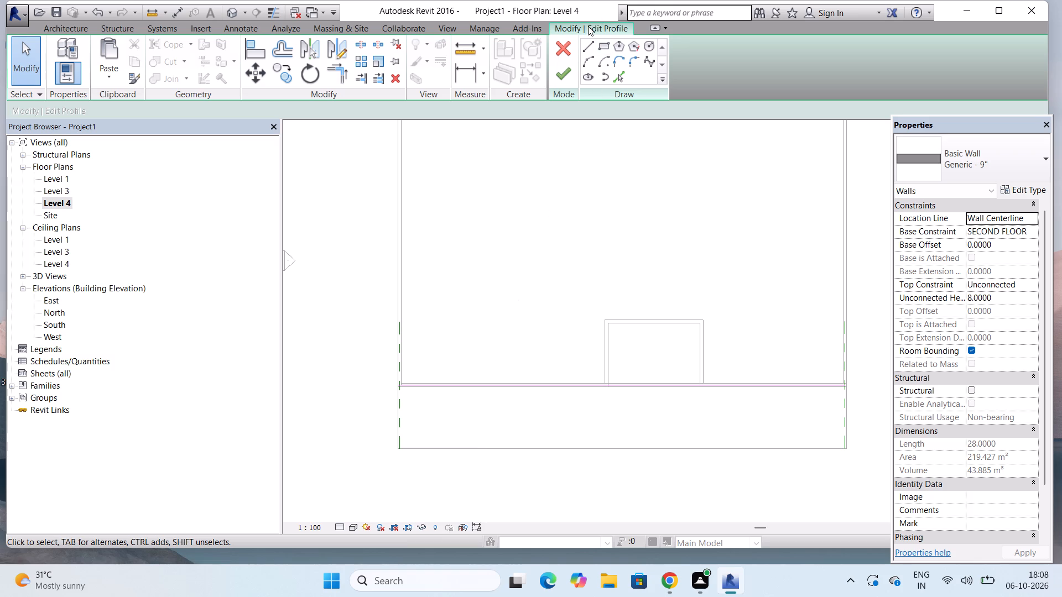
{"action": "left_click", "coordinate": [559, 78]}
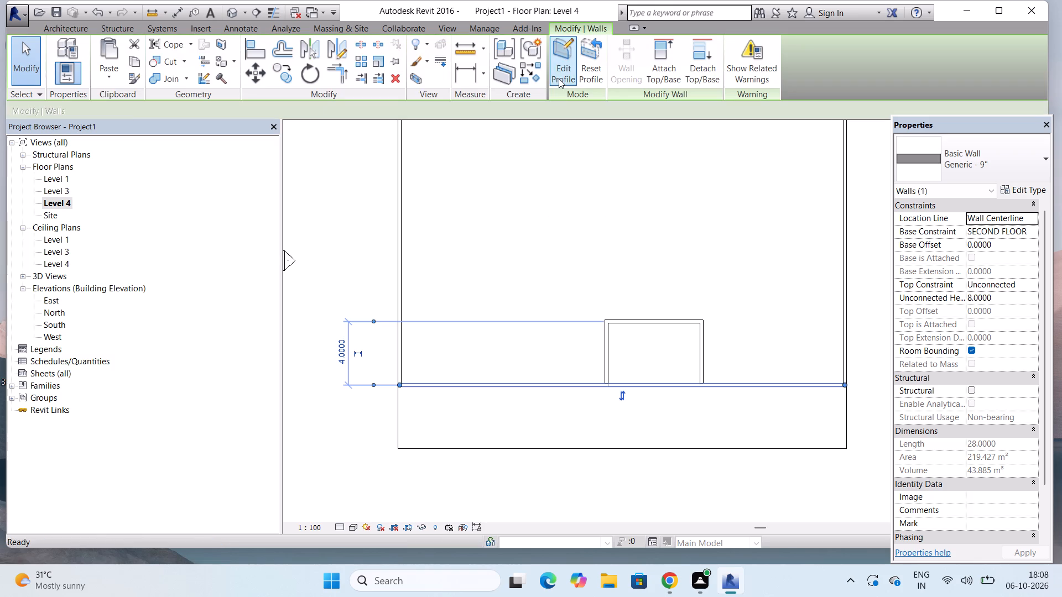
{"action": "left_click", "coordinate": [525, 448]}
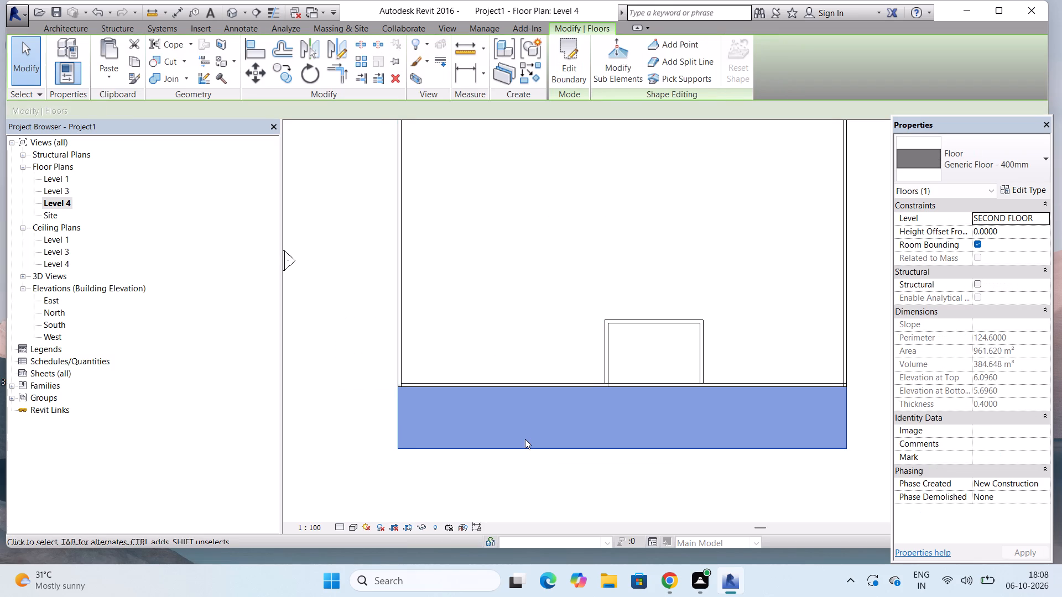
{"action": "key", "text": "Escape"}
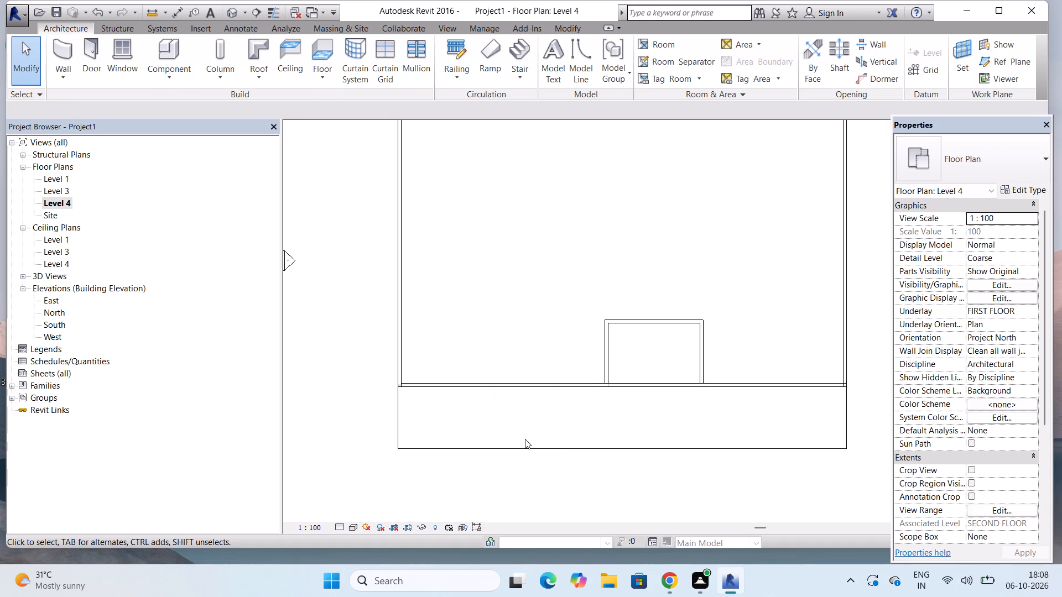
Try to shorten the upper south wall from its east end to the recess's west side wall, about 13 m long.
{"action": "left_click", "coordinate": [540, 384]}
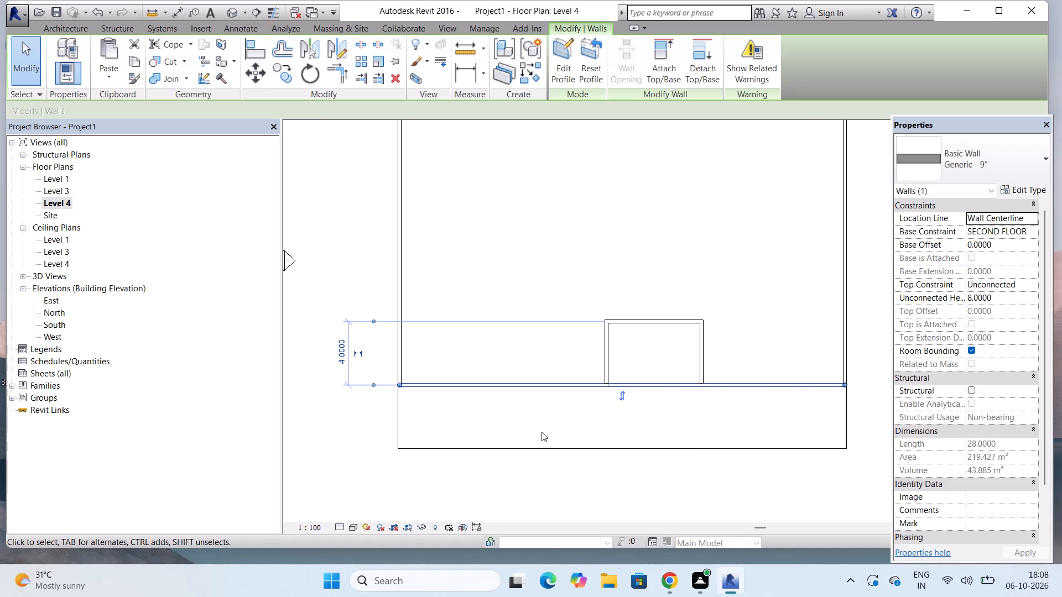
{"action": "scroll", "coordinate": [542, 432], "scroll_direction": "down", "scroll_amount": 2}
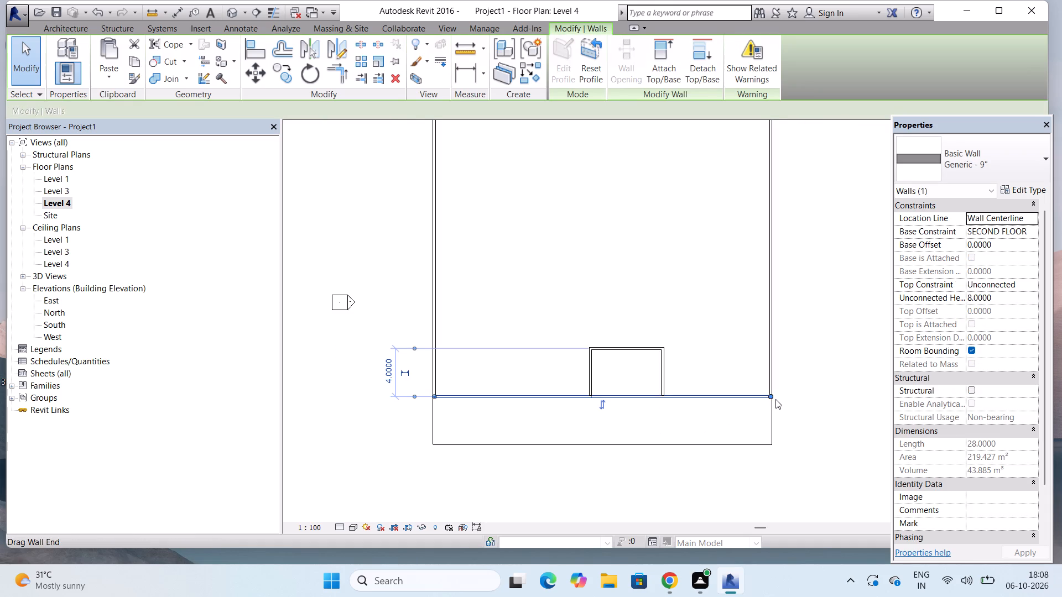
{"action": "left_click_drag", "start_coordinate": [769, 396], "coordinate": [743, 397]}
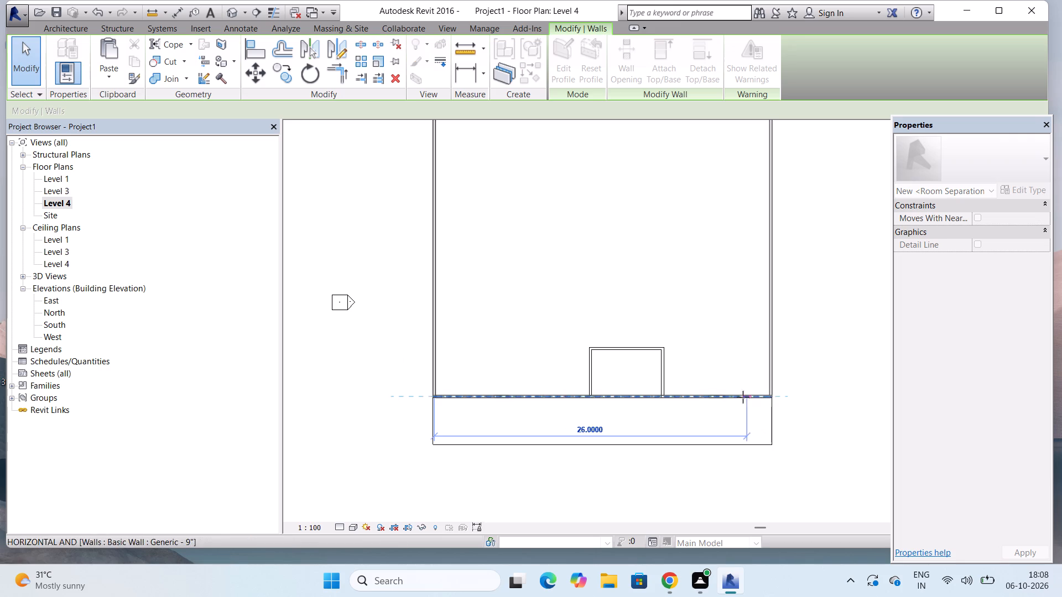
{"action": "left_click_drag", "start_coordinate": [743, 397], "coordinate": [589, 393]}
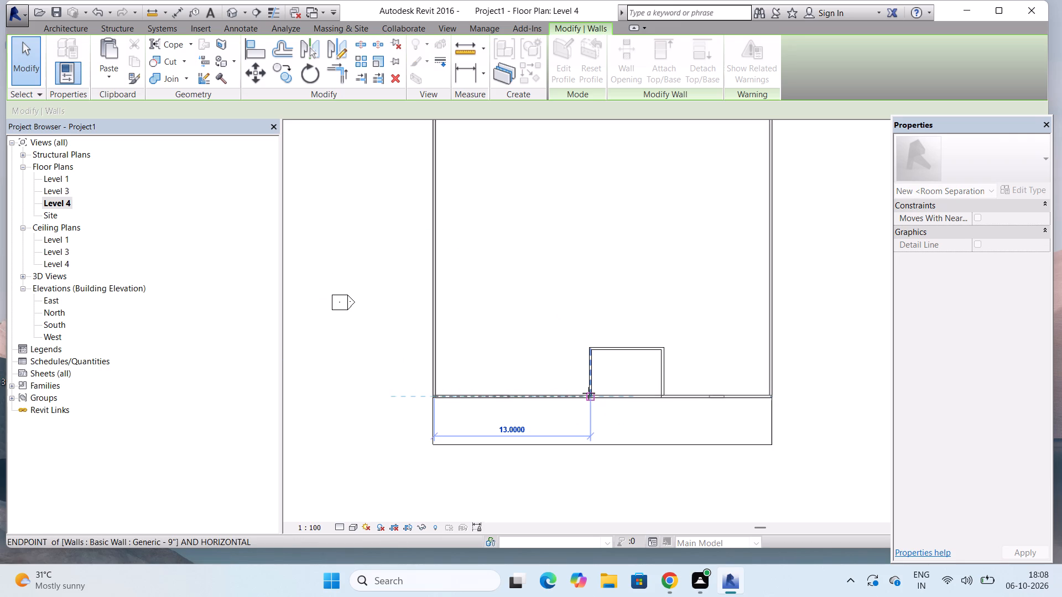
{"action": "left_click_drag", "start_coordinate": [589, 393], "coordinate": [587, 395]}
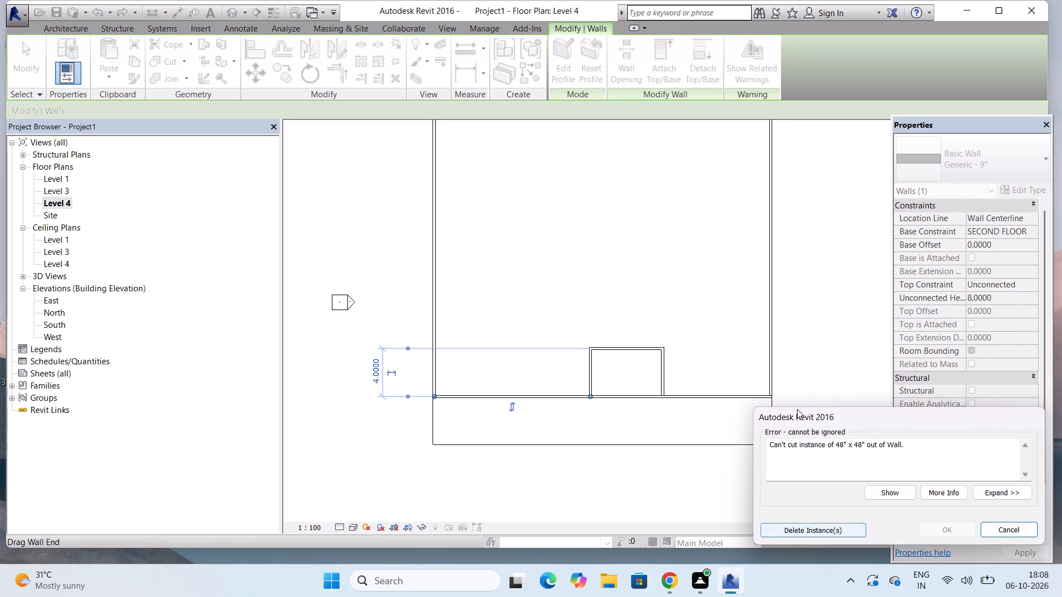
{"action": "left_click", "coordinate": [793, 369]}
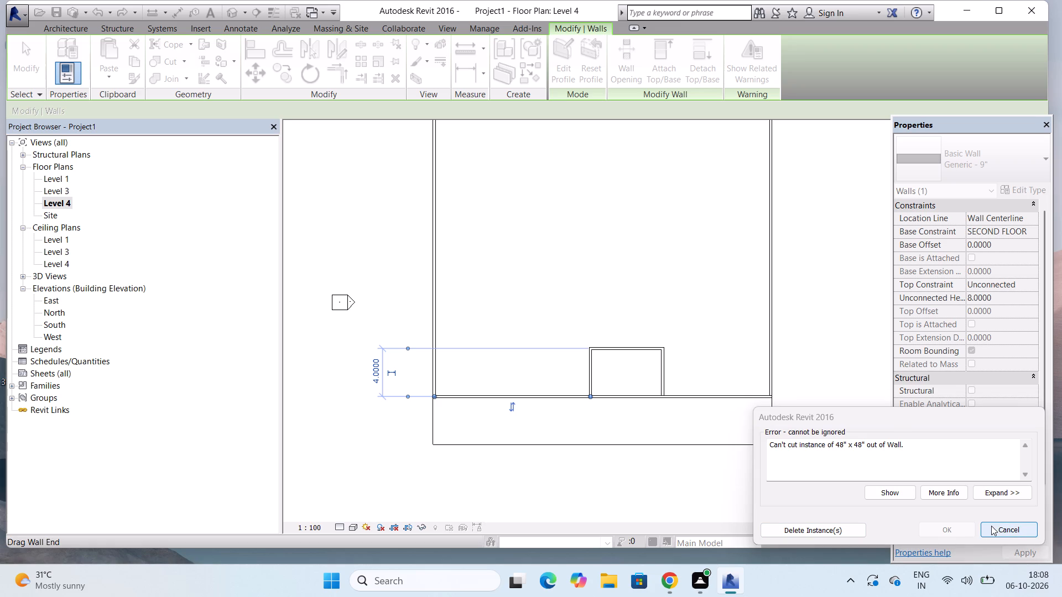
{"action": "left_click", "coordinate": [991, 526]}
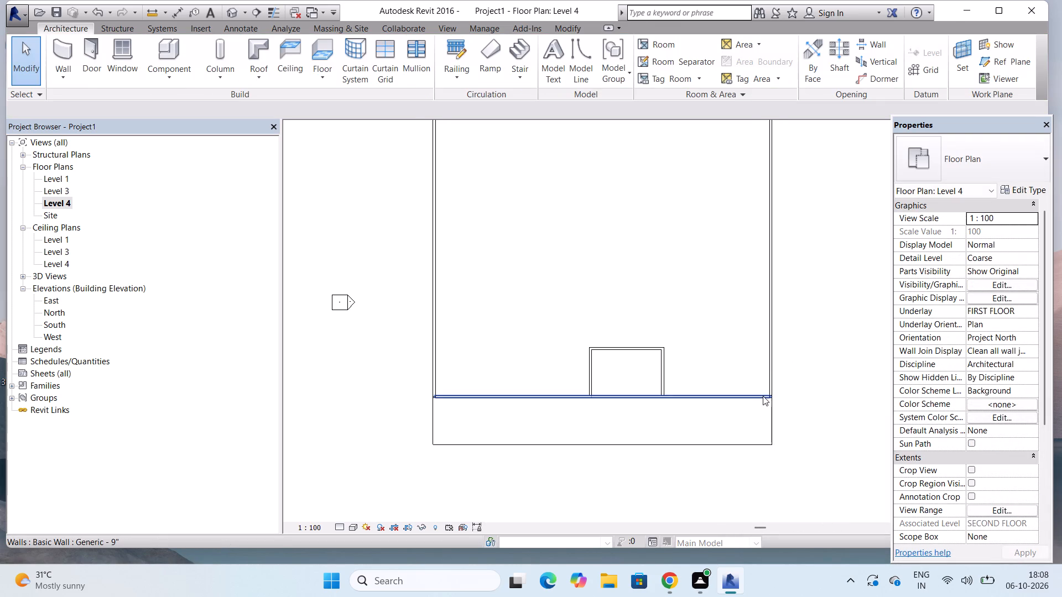
Delete the upper-storey south wall with the edited profile in the Level 4 floor plan.
{"action": "left_click", "coordinate": [763, 396]}
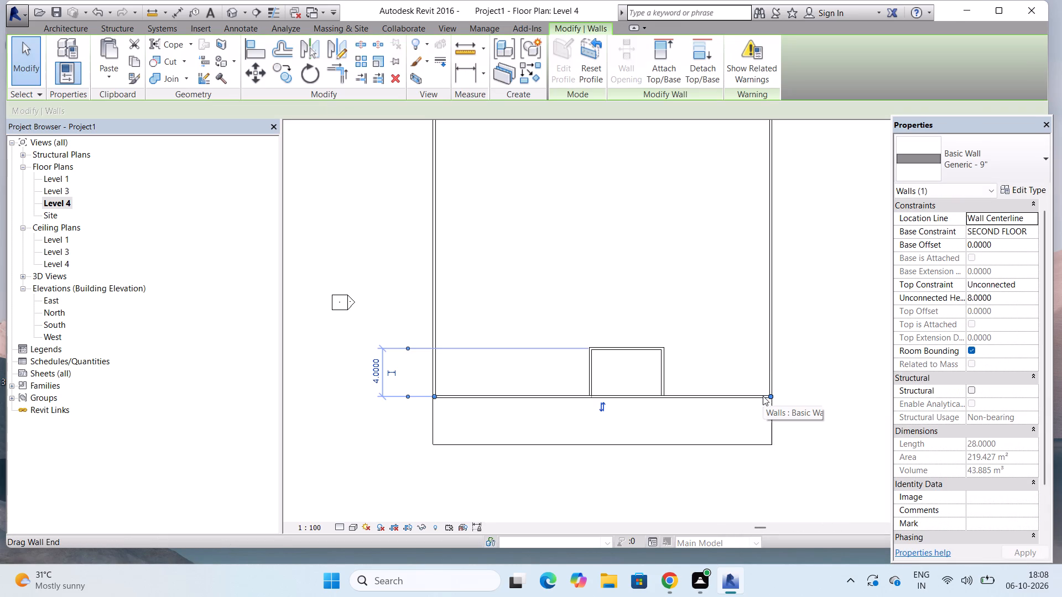
{"action": "key", "text": "Delete"}
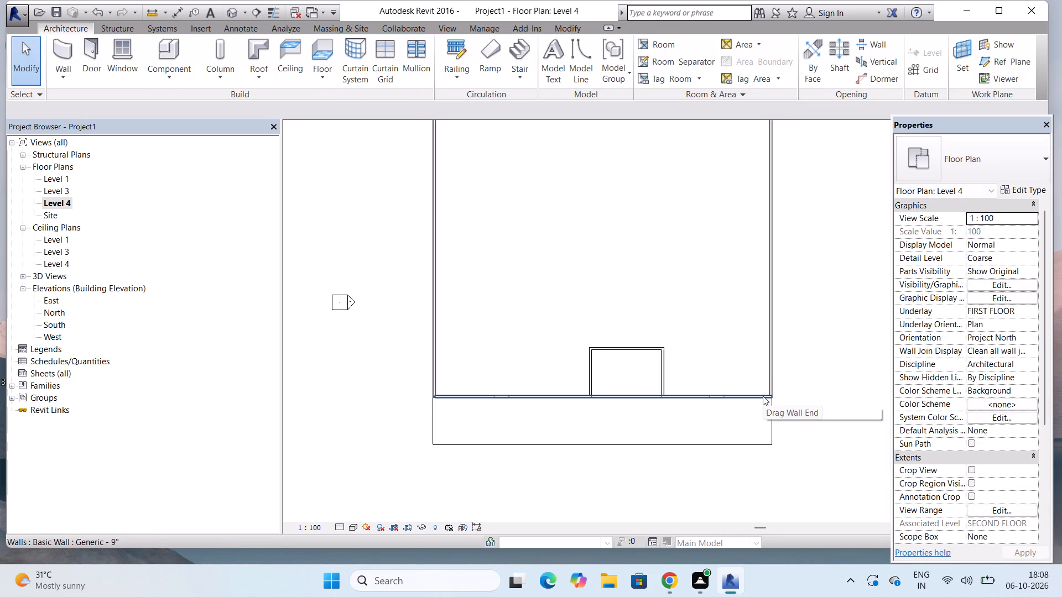
In the 3D view, delete the remaining Generic - 9" wall across the upper storey's south front.
{"action": "left_click", "coordinate": [63, 39]}
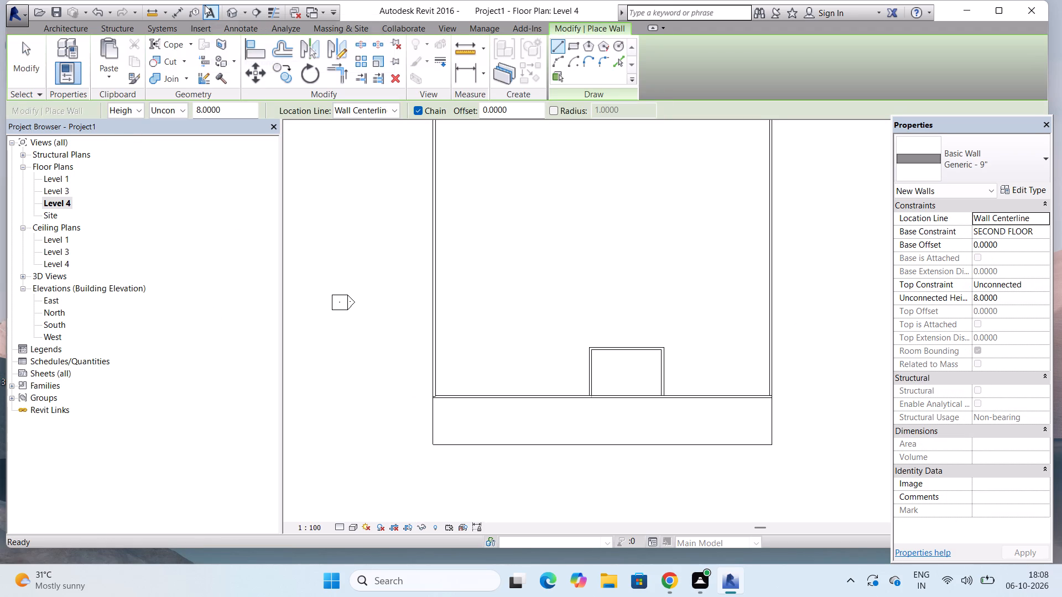
{"action": "left_click", "coordinate": [230, 7]}
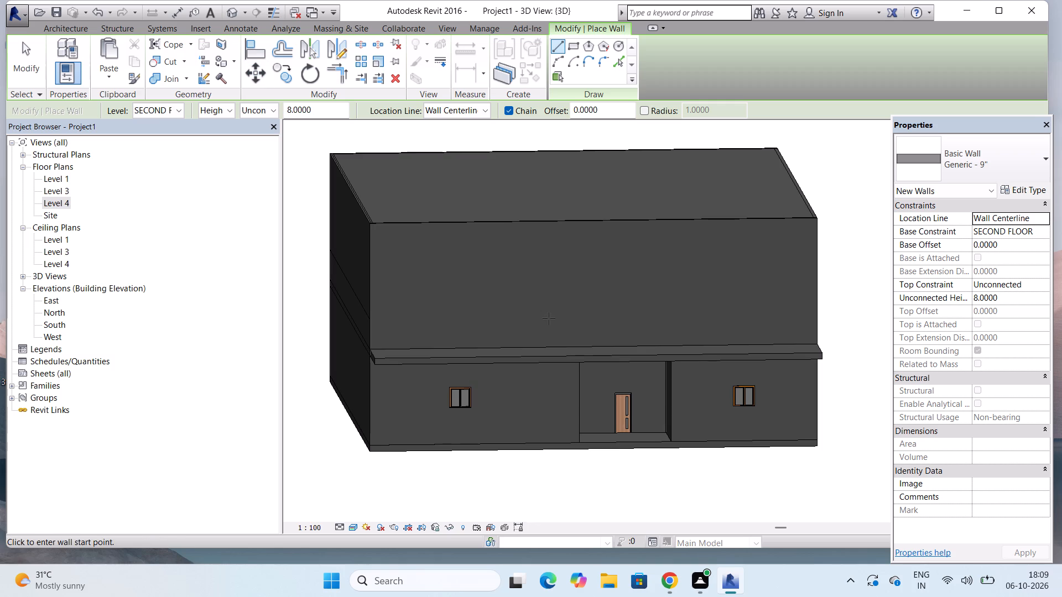
{"action": "key", "text": "Escape"}
{"action": "key", "text": "Escape"}
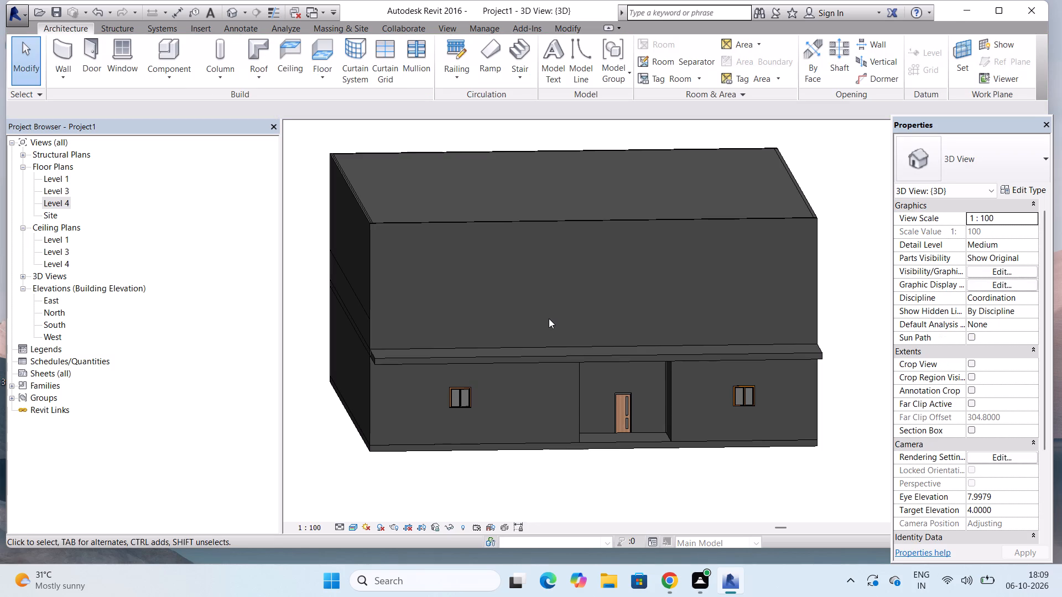
{"action": "left_click", "coordinate": [637, 224]}
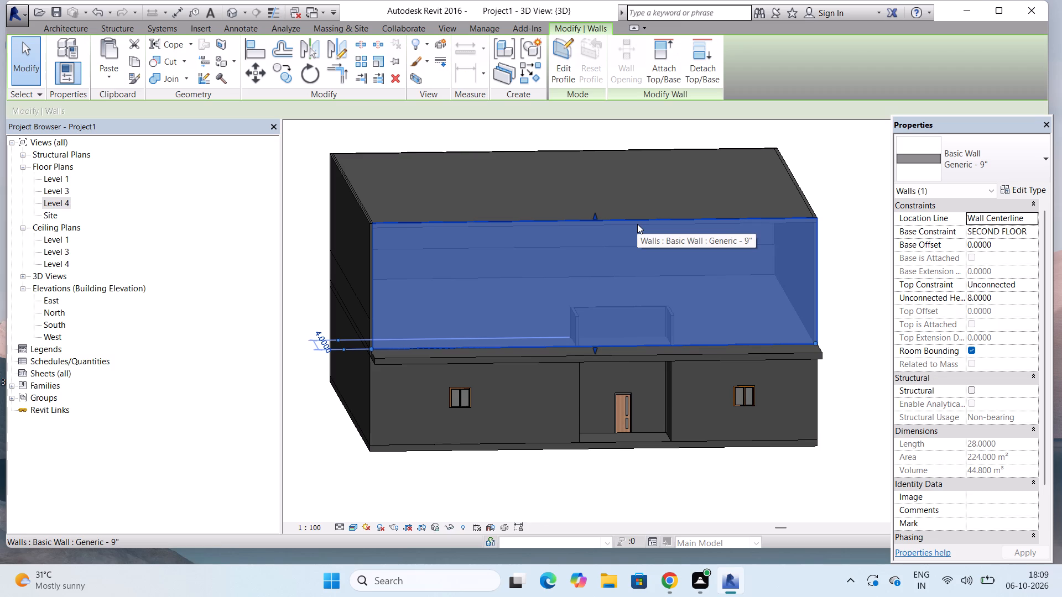
{"action": "key", "text": "Delete"}
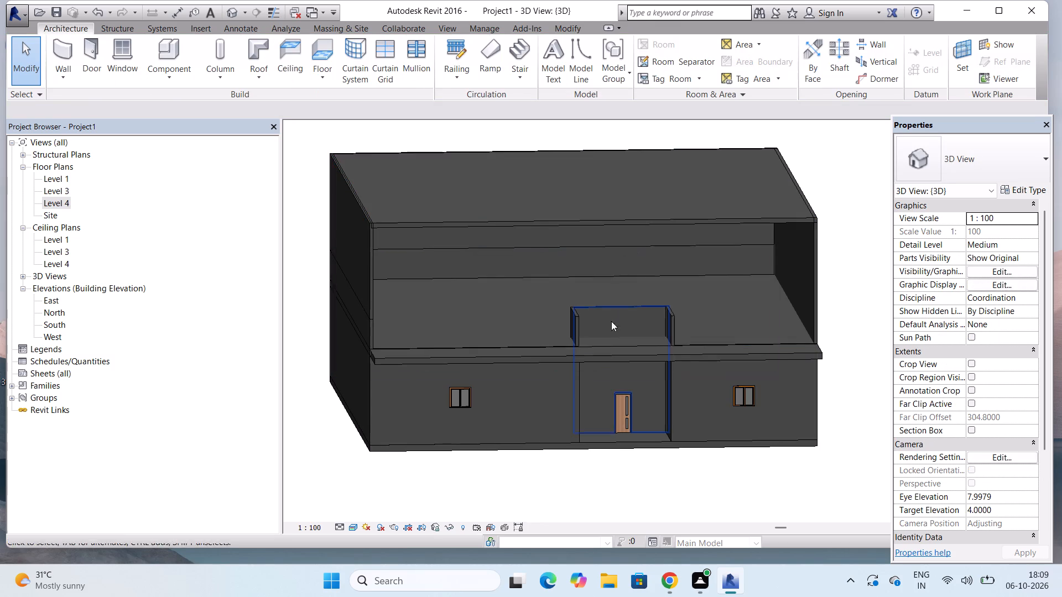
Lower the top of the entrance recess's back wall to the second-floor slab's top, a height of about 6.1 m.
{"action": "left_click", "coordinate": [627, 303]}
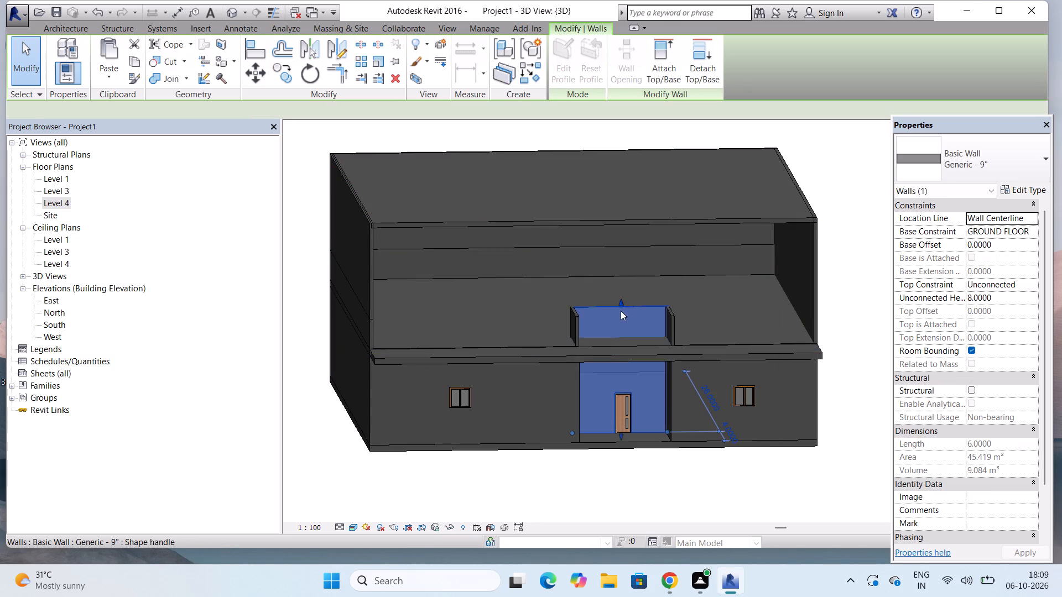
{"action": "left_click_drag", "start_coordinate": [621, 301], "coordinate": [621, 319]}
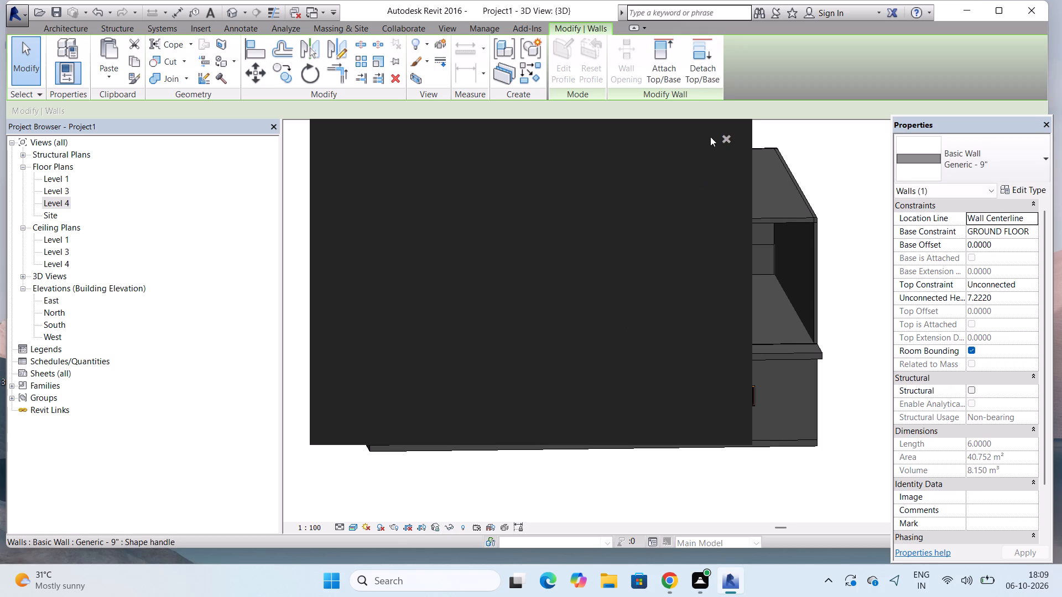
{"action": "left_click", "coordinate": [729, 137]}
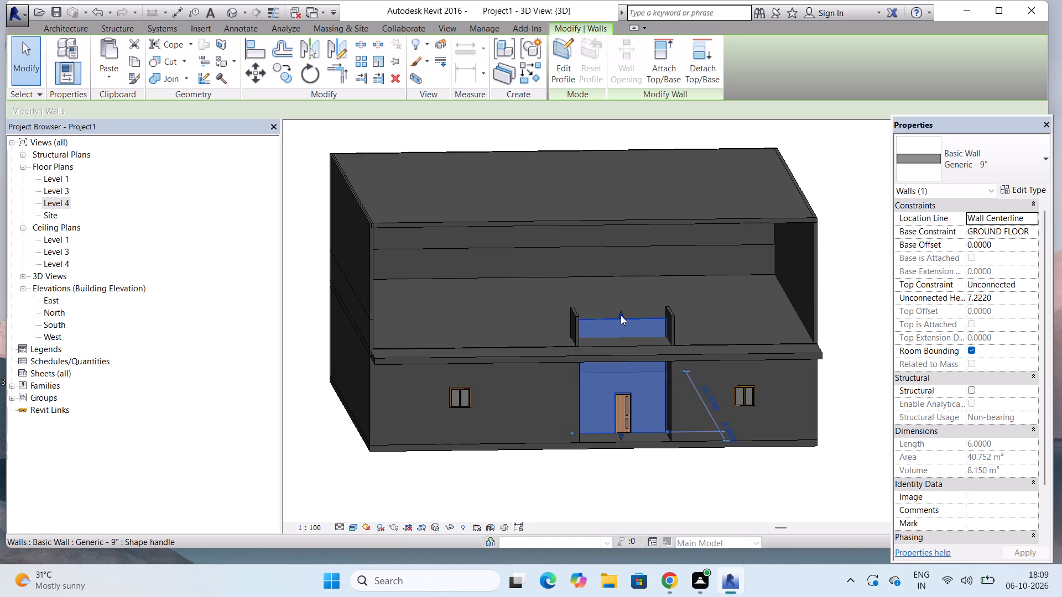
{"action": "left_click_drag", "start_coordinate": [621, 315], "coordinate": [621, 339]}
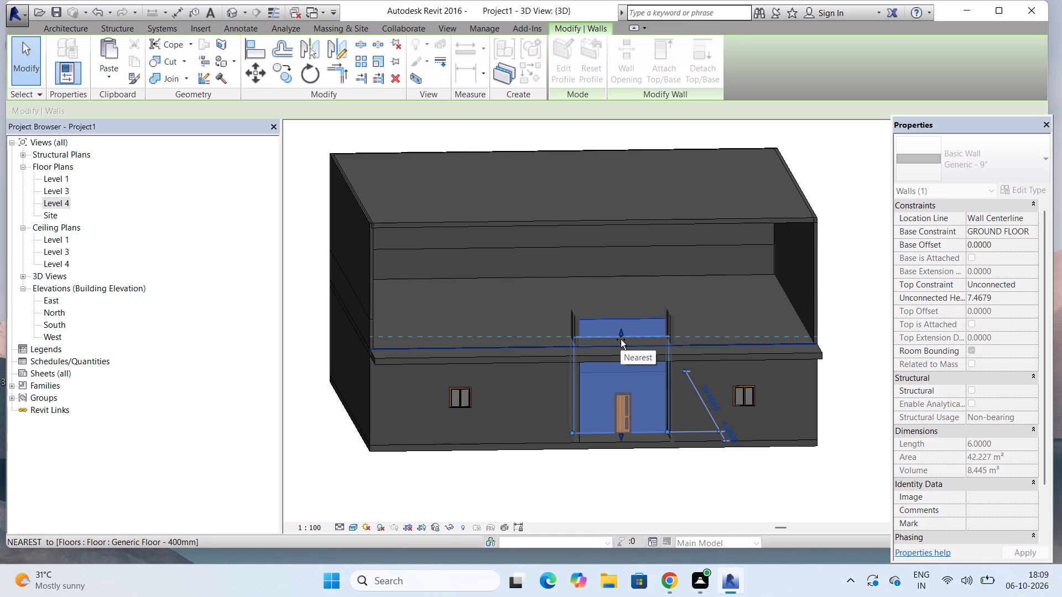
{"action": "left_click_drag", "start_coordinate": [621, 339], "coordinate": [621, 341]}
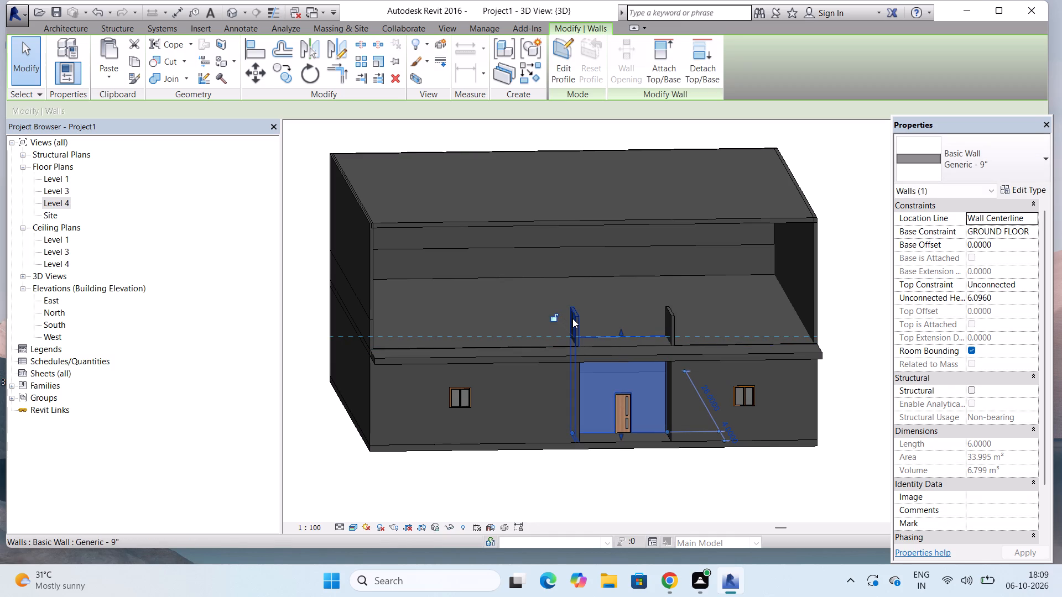
Lower the entrance recess's side walls below the second-floor slab's top, the west one to about 5.65 m and the east one to about 5.38 m.
{"action": "left_click", "coordinate": [572, 318]}
{"action": "scroll", "coordinate": [572, 318], "scroll_direction": "up", "scroll_amount": 4}
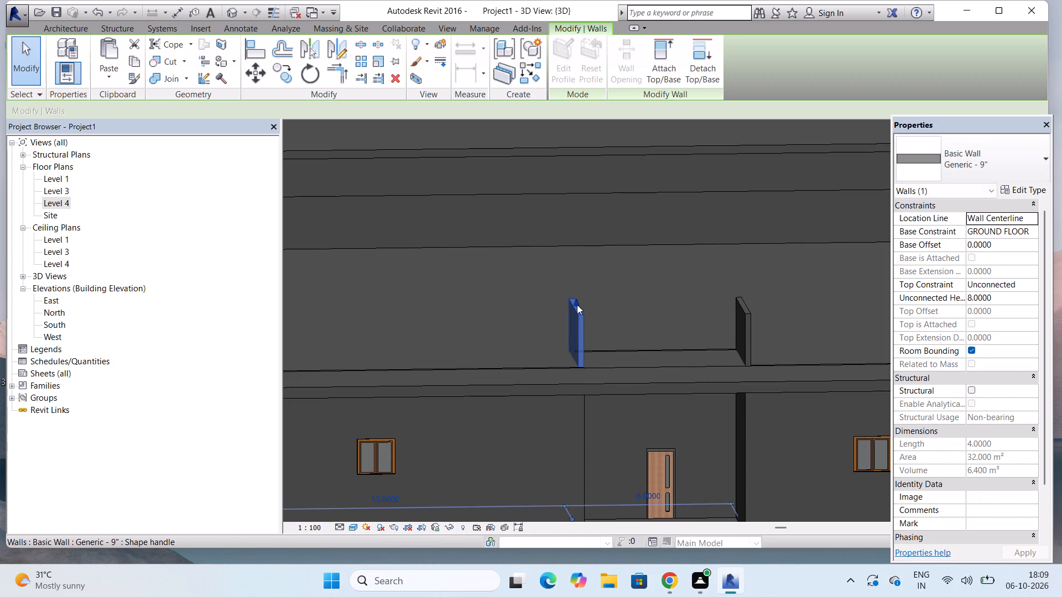
{"action": "left_click_drag", "start_coordinate": [575, 302], "coordinate": [578, 371]}
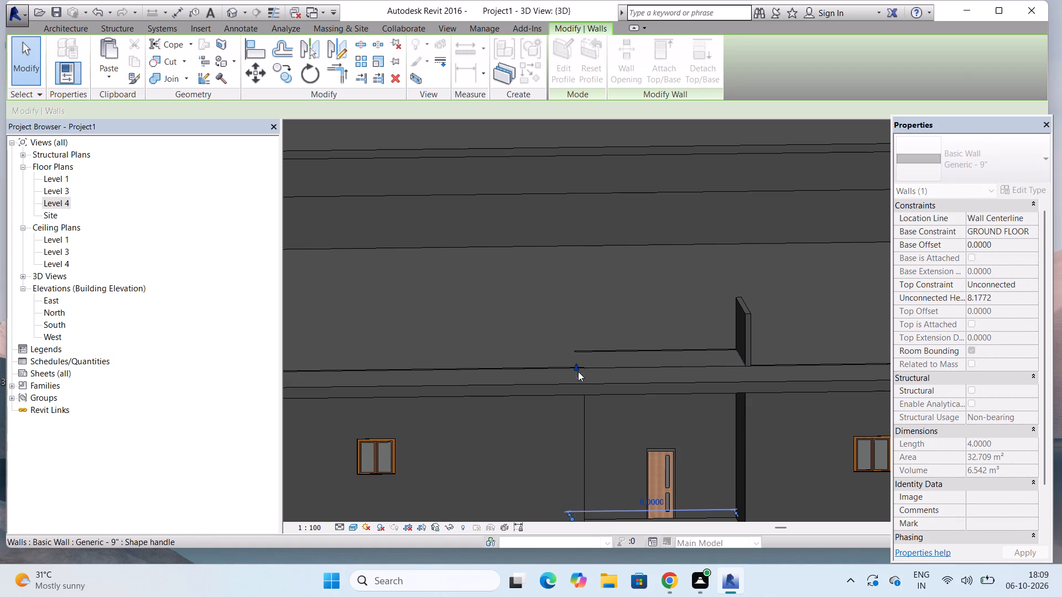
{"action": "left_click", "coordinate": [747, 322]}
{"action": "left_click_drag", "start_coordinate": [741, 298], "coordinate": [740, 332]}
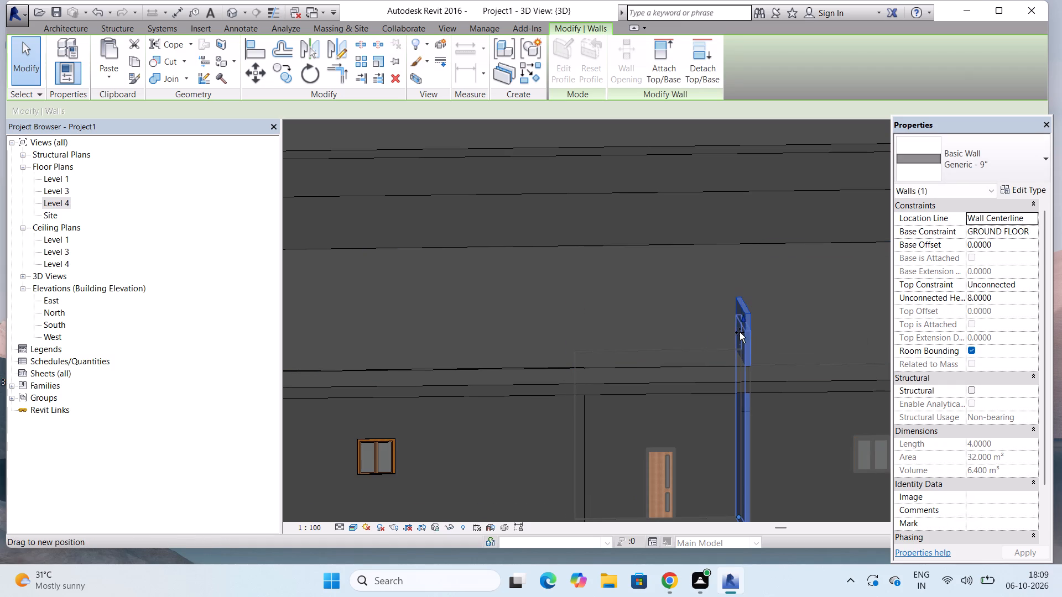
{"action": "left_click_drag", "start_coordinate": [740, 332], "coordinate": [741, 364]}
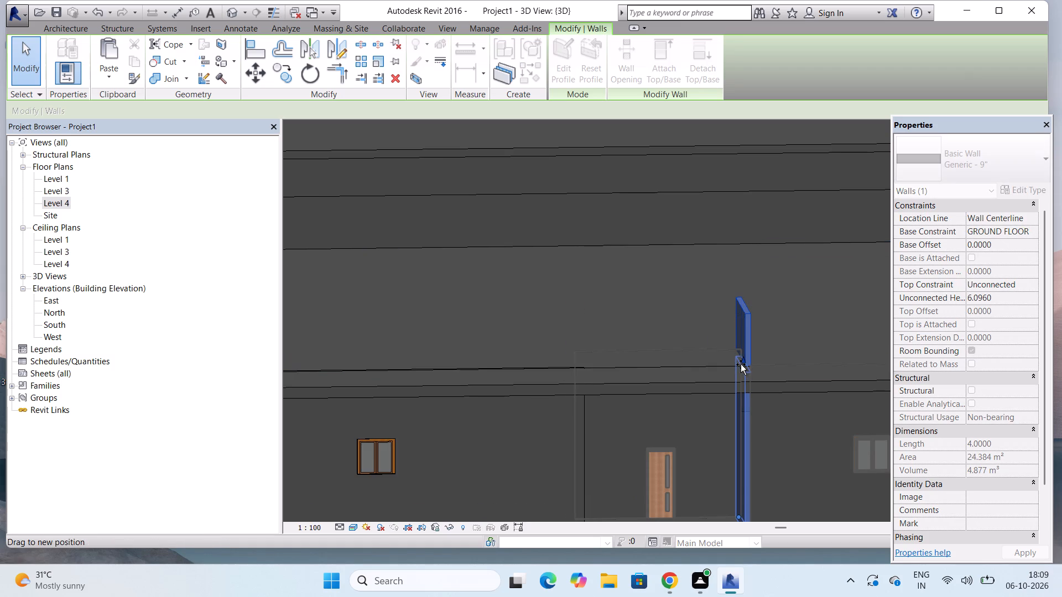
{"action": "left_click_drag", "start_coordinate": [741, 364], "coordinate": [739, 378]}
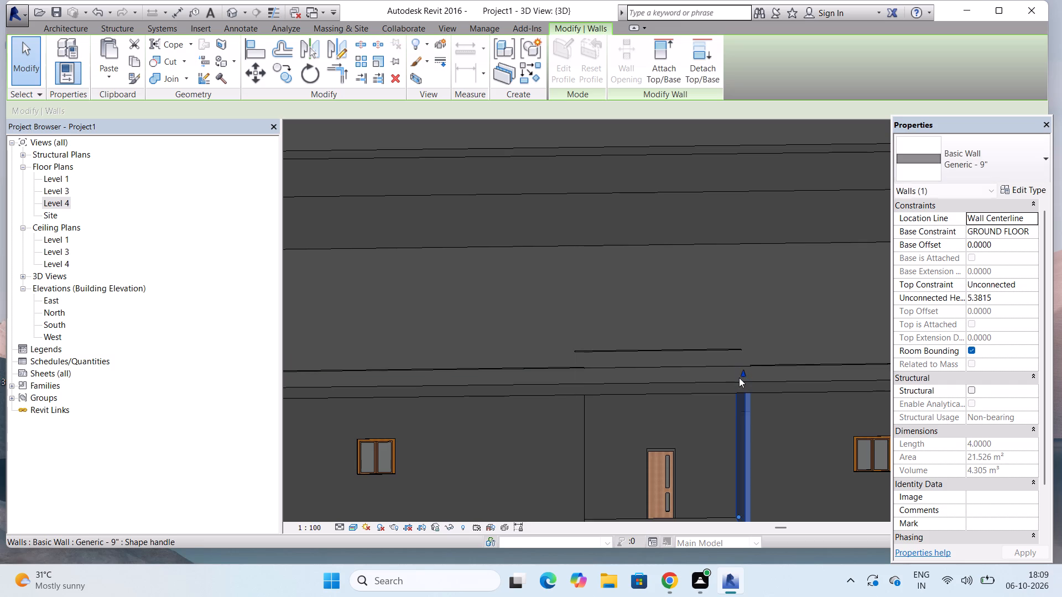
{"action": "key", "text": "Escape"}
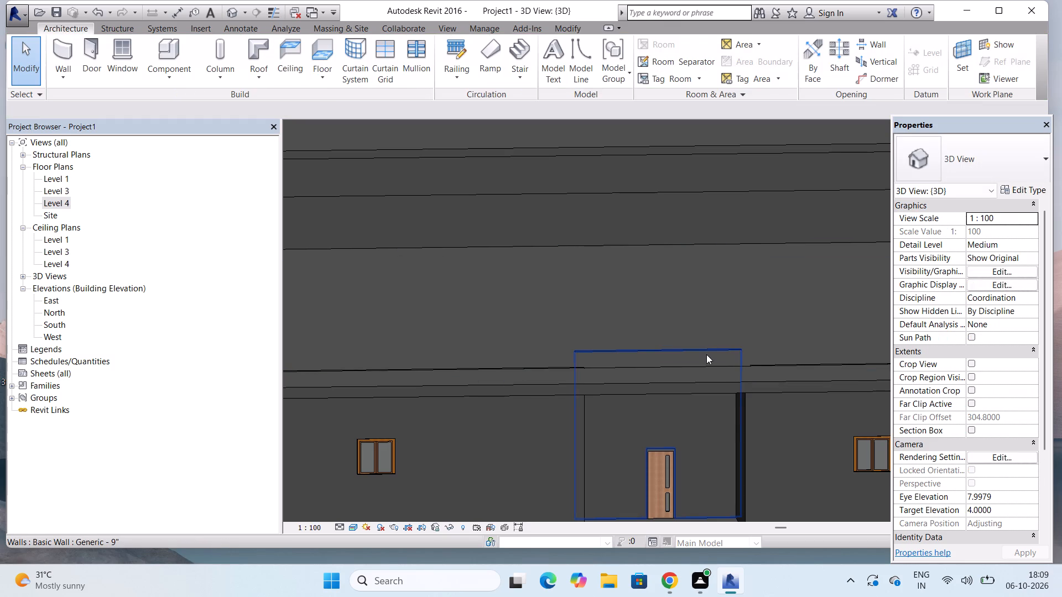
Lower the entrance recess's back wall below the second-floor slab's top, to a height of about 5.33 m.
{"action": "left_click", "coordinate": [706, 352]}
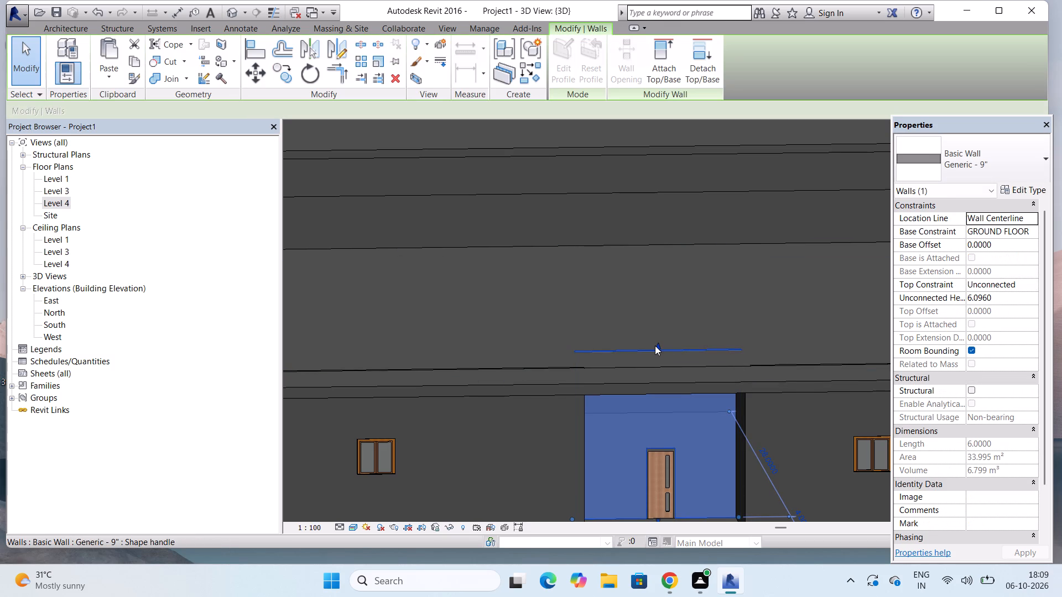
{"action": "left_click_drag", "start_coordinate": [657, 344], "coordinate": [657, 363]}
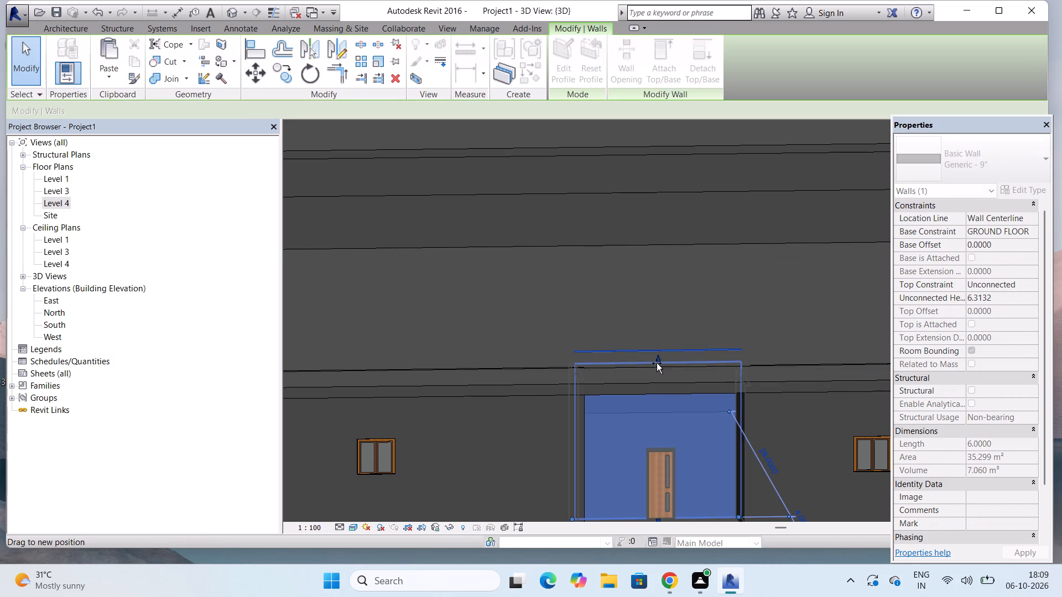
{"action": "left_click_drag", "start_coordinate": [657, 363], "coordinate": [657, 371]}
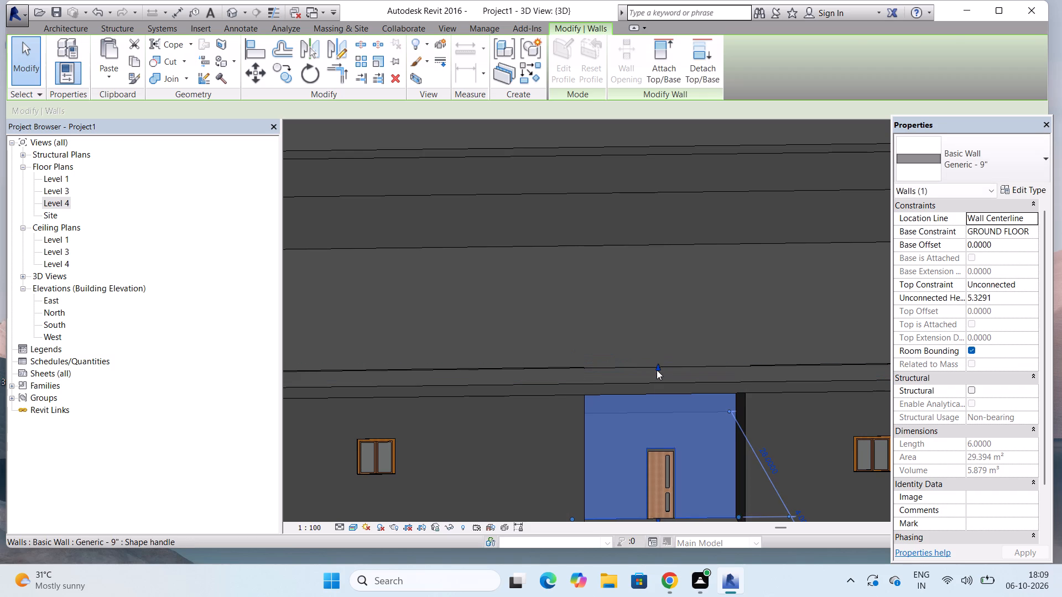
{"action": "key", "text": "Escape"}
On the Level 4 plan, draw a Generic - 9" wall 12.9 m long from the west wall's south end to the entrance recess's west side.
{"action": "scroll", "coordinate": [664, 257], "scroll_direction": "down", "scroll_amount": 5}
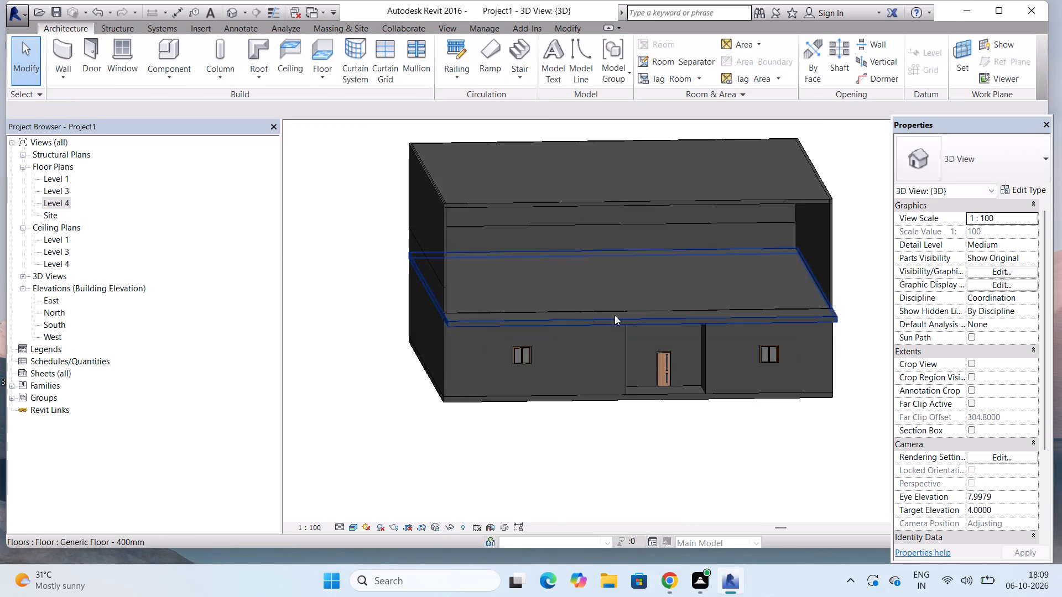
{"action": "double_click", "coordinate": [64, 198]}
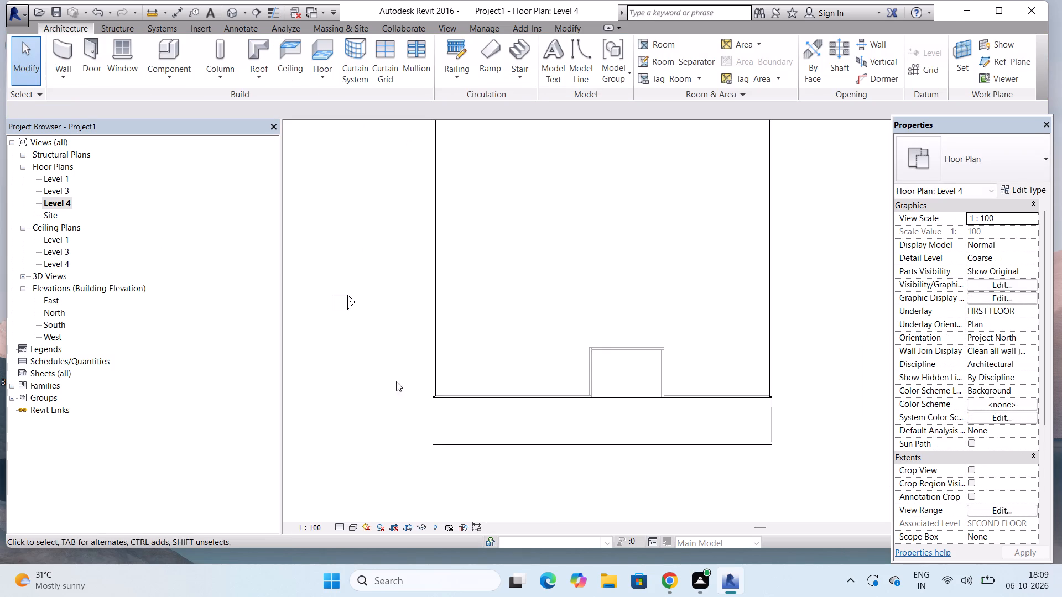
{"action": "scroll", "coordinate": [715, 401], "scroll_direction": "up", "scroll_amount": 3}
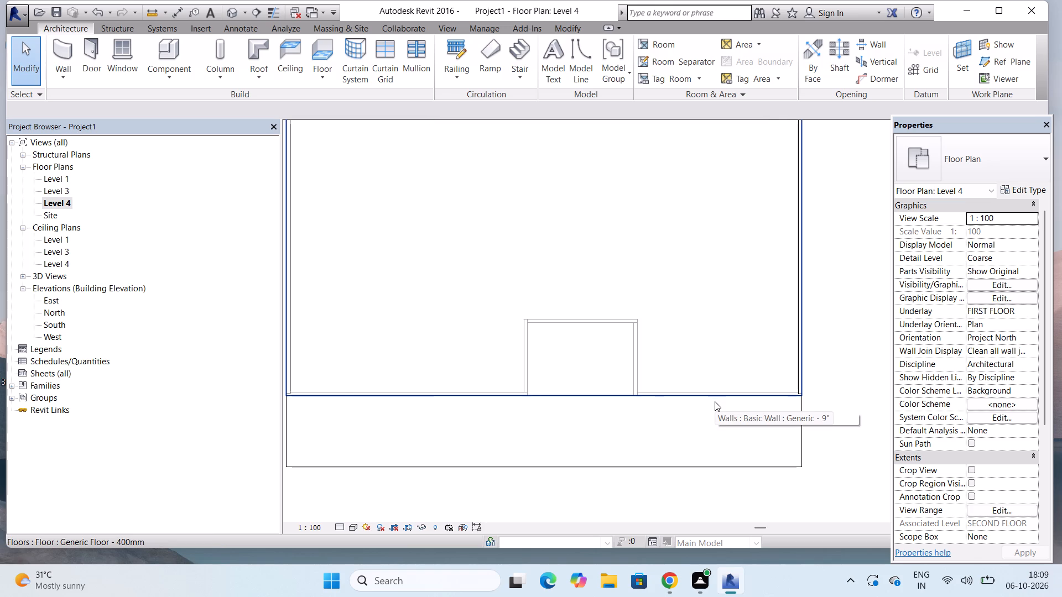
{"action": "scroll", "coordinate": [715, 401], "scroll_direction": "down", "scroll_amount": 2}
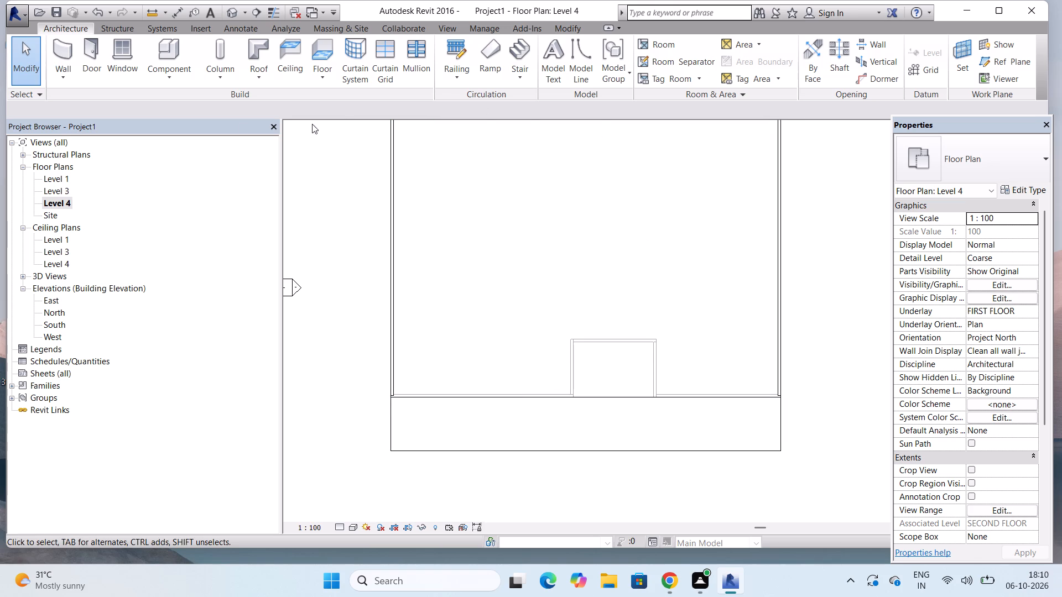
{"action": "left_click", "coordinate": [67, 41]}
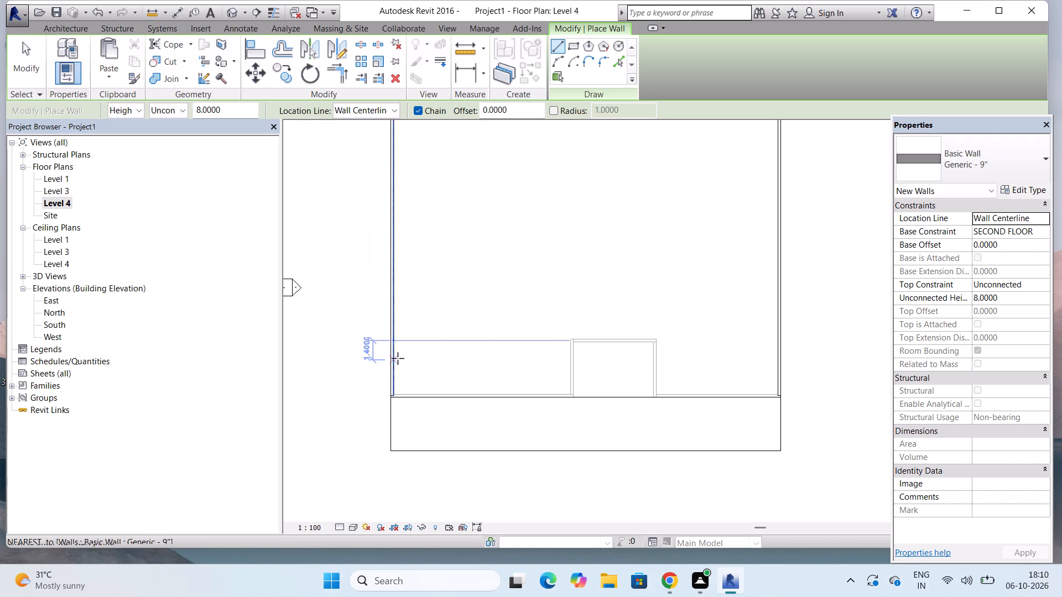
{"action": "scroll", "coordinate": [393, 410], "scroll_direction": "up", "scroll_amount": 6}
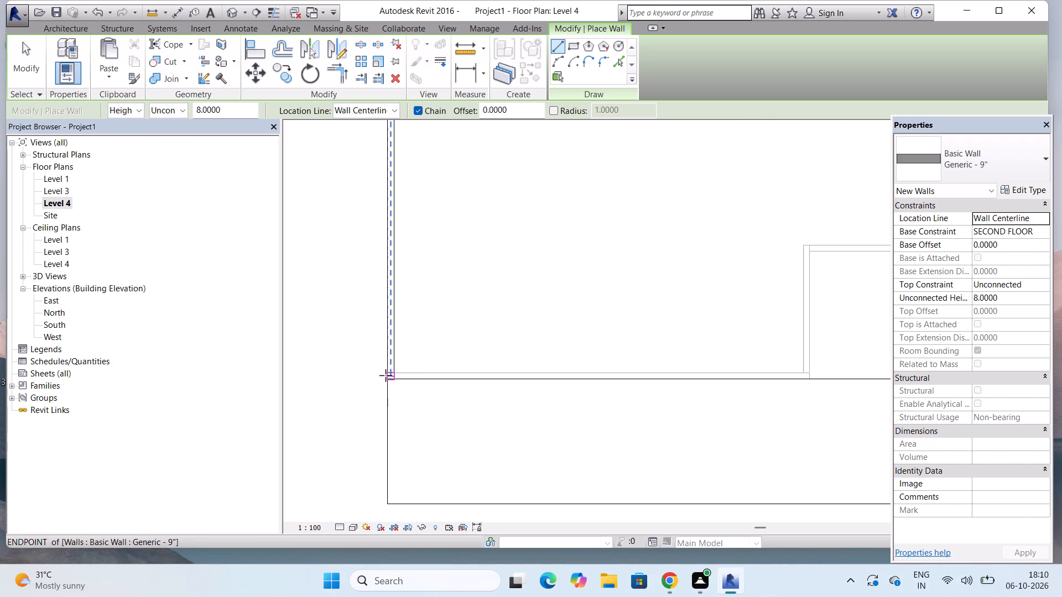
{"action": "left_click", "coordinate": [386, 375]}
{"action": "scroll", "coordinate": [386, 375], "scroll_direction": "down", "scroll_amount": 3}
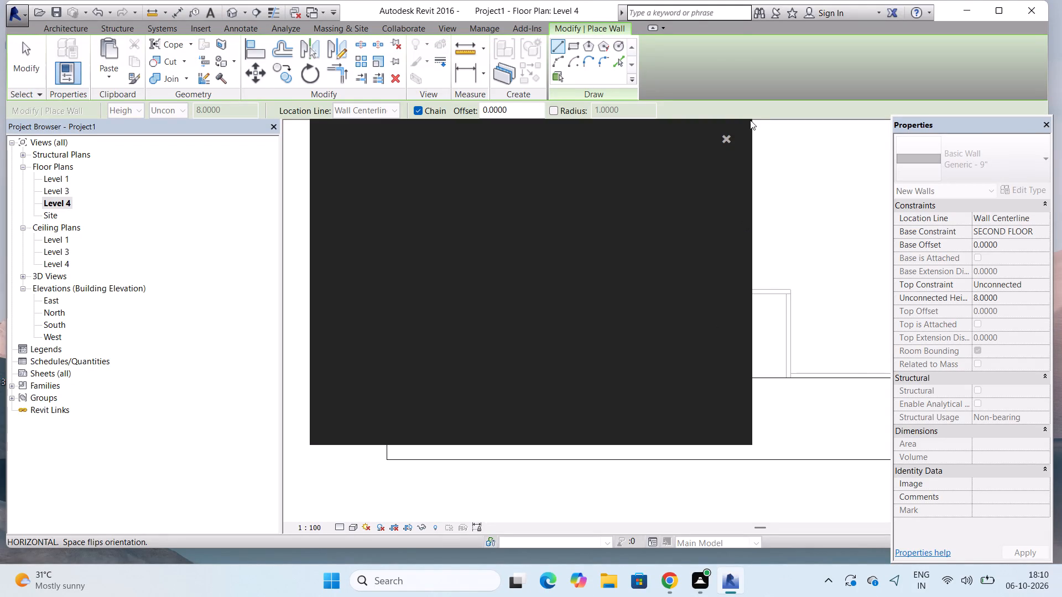
{"action": "left_click", "coordinate": [727, 135]}
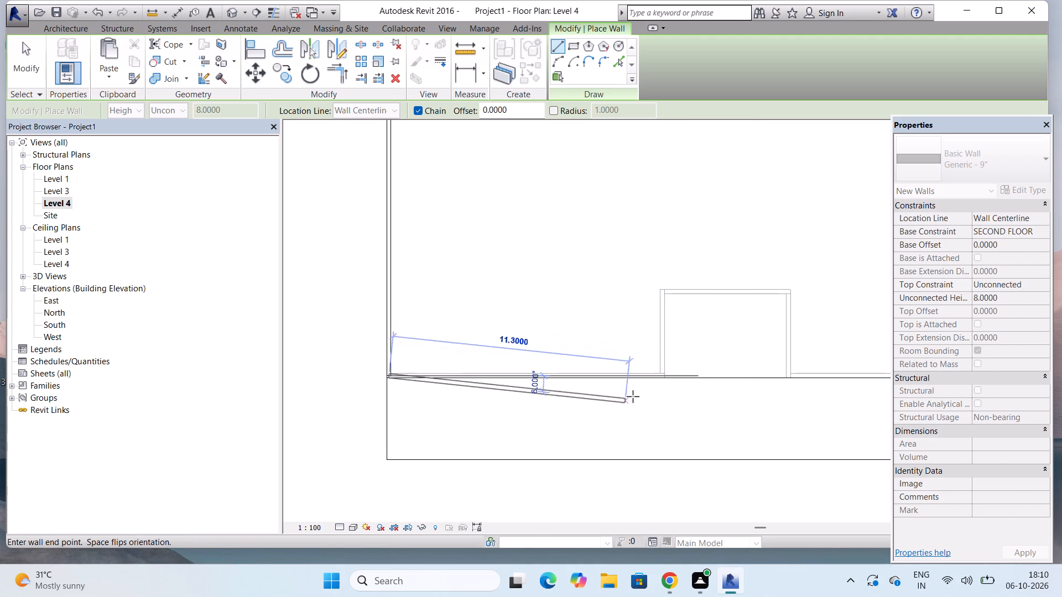
{"action": "left_click", "coordinate": [661, 374]}
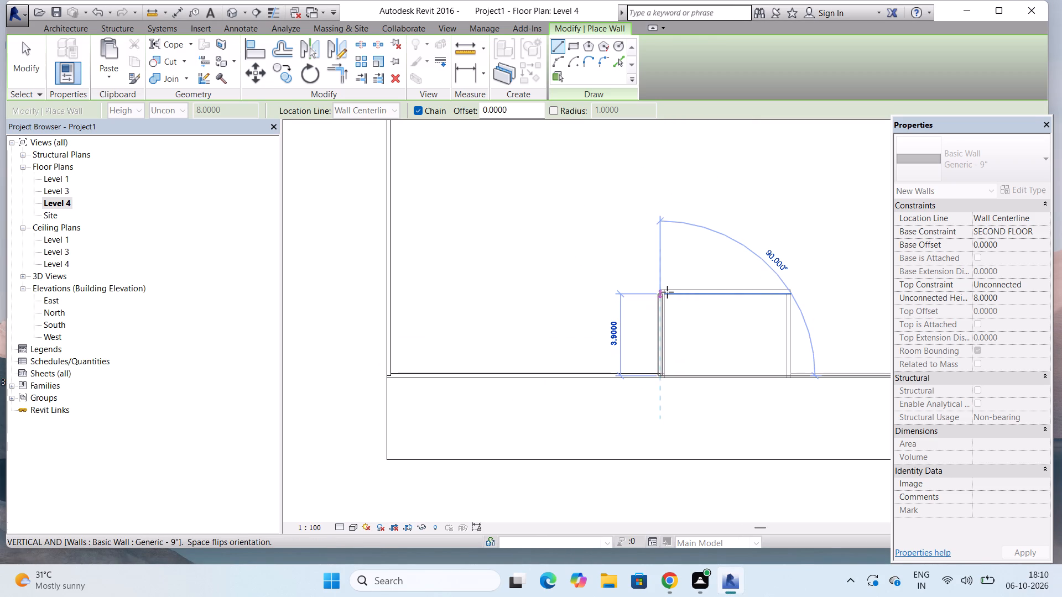
Continue the wall chain about 4.1 m north along the recess's west side, then 15.1 m east to the building's east wall.
{"action": "left_click", "coordinate": [667, 288]}
{"action": "scroll", "coordinate": [667, 288], "scroll_direction": "down", "scroll_amount": 1}
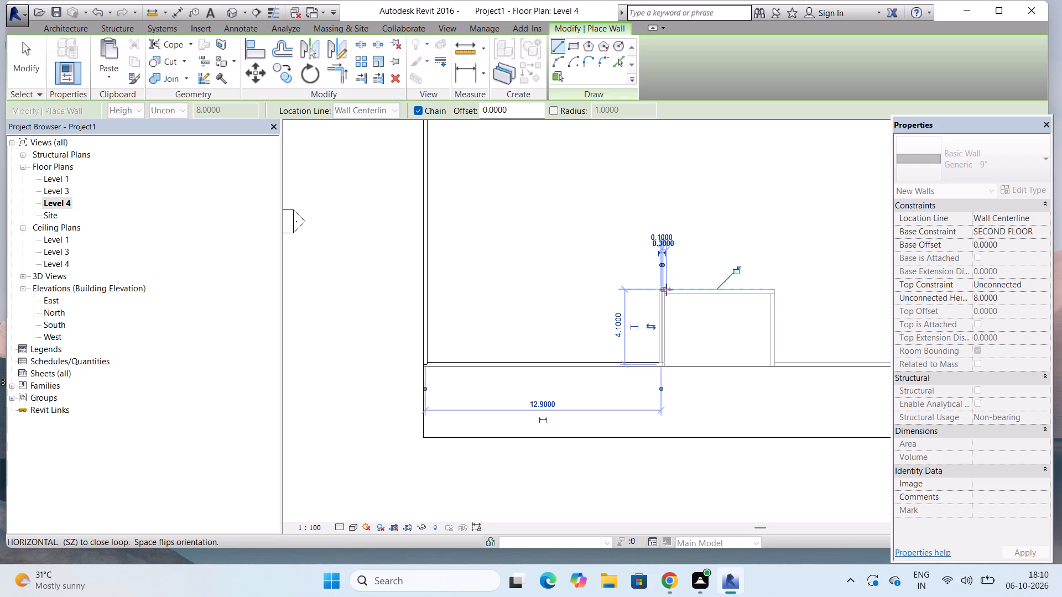
{"action": "scroll", "coordinate": [666, 290], "scroll_direction": "down", "scroll_amount": 5}
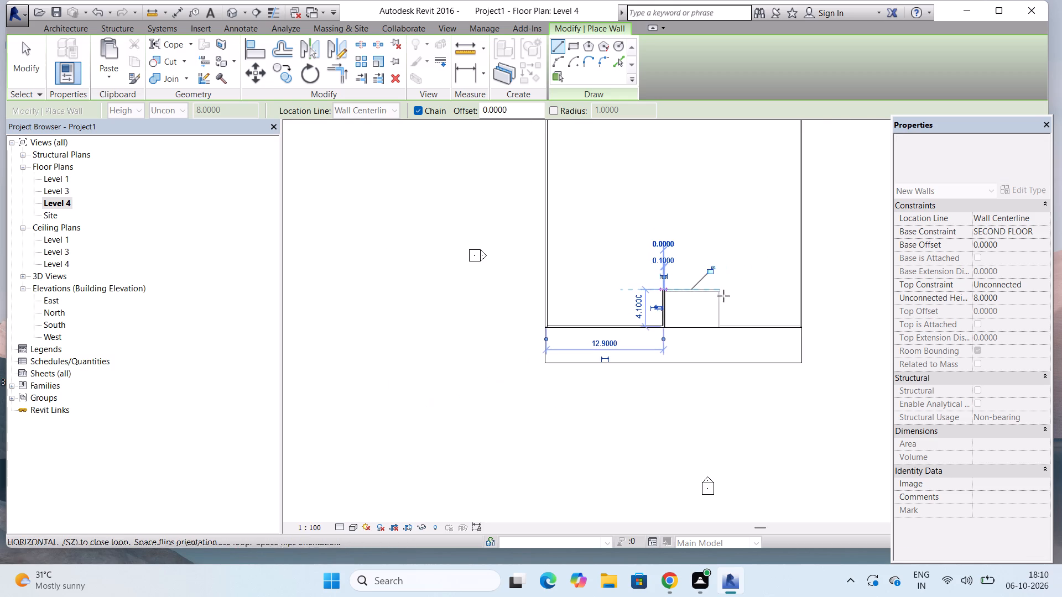
{"action": "left_click", "coordinate": [796, 292]}
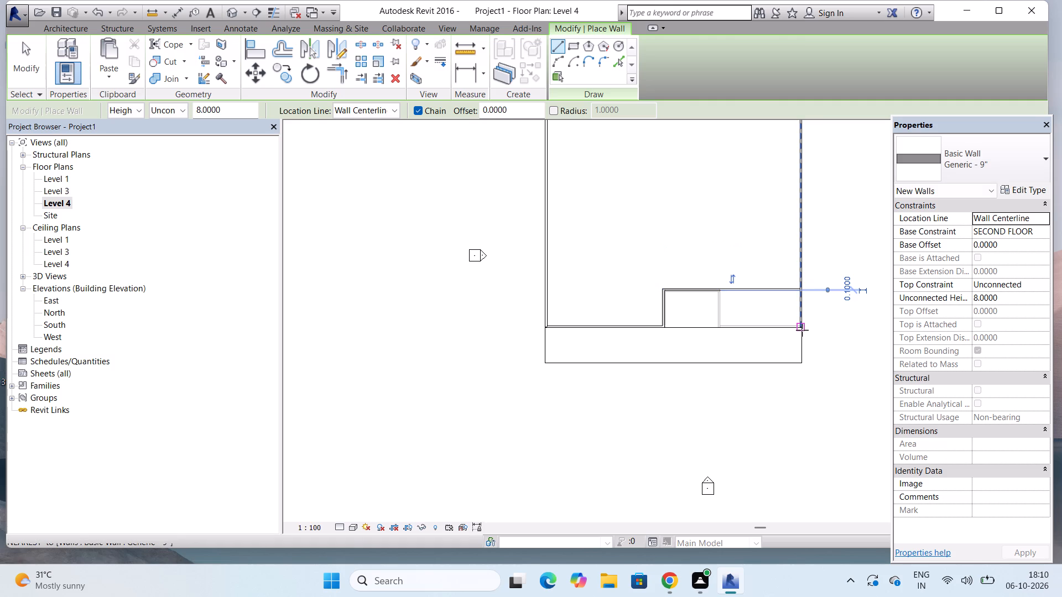
{"action": "key", "text": "Escape"}
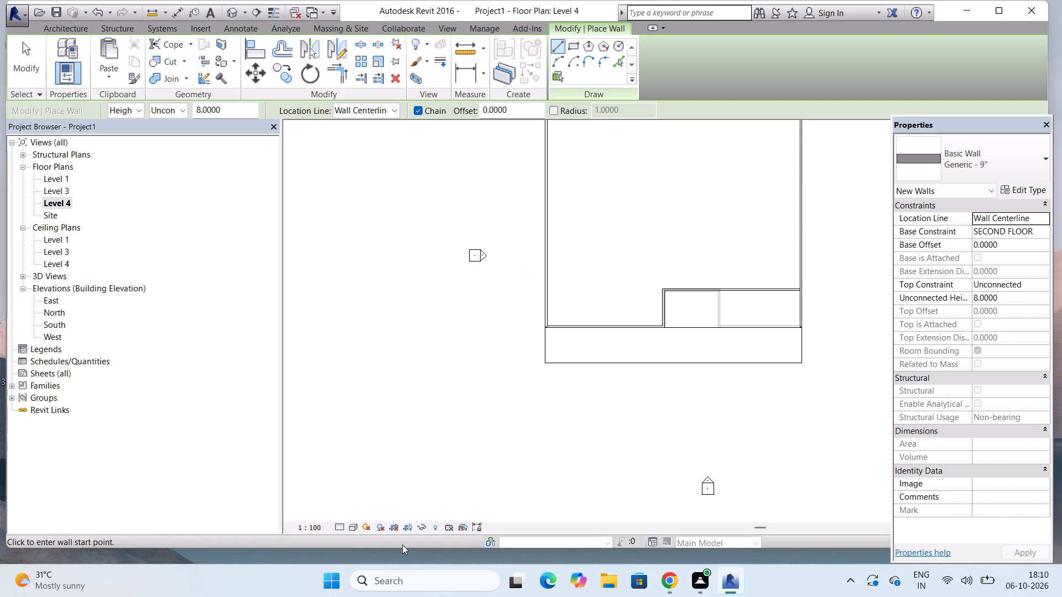
{"action": "key", "text": "Escape"}
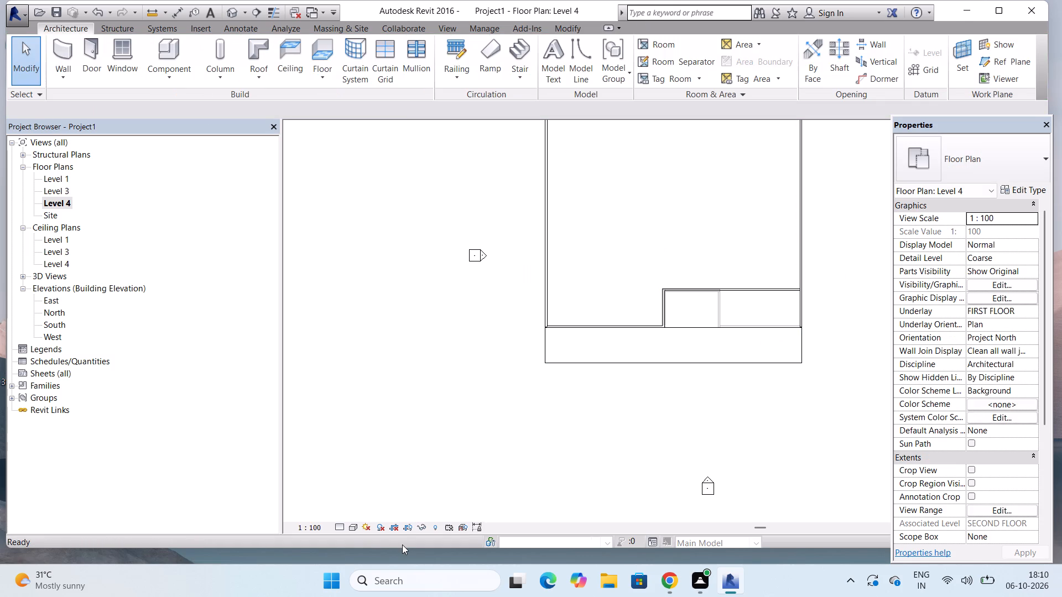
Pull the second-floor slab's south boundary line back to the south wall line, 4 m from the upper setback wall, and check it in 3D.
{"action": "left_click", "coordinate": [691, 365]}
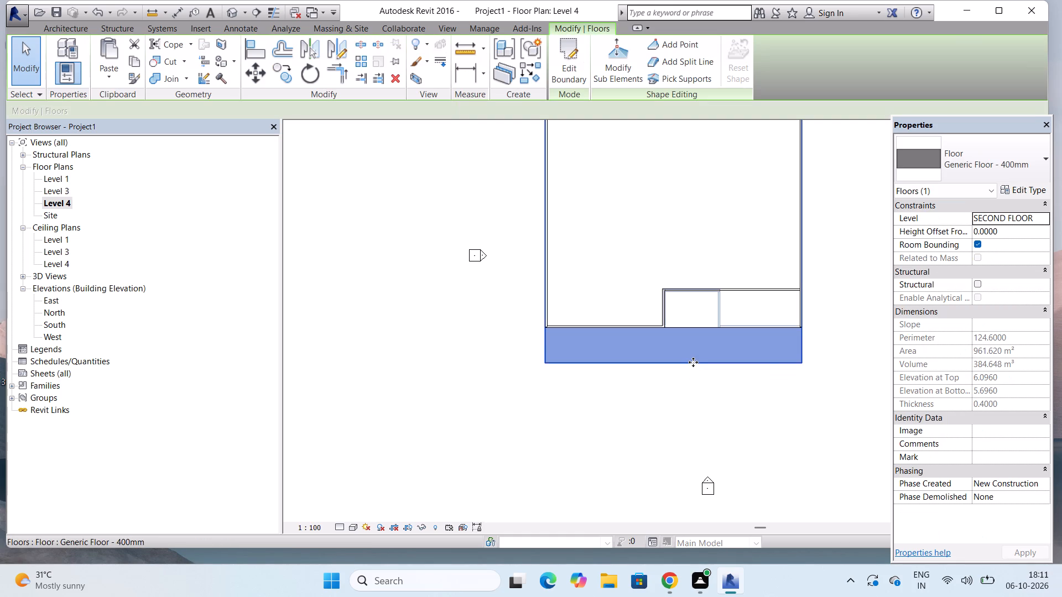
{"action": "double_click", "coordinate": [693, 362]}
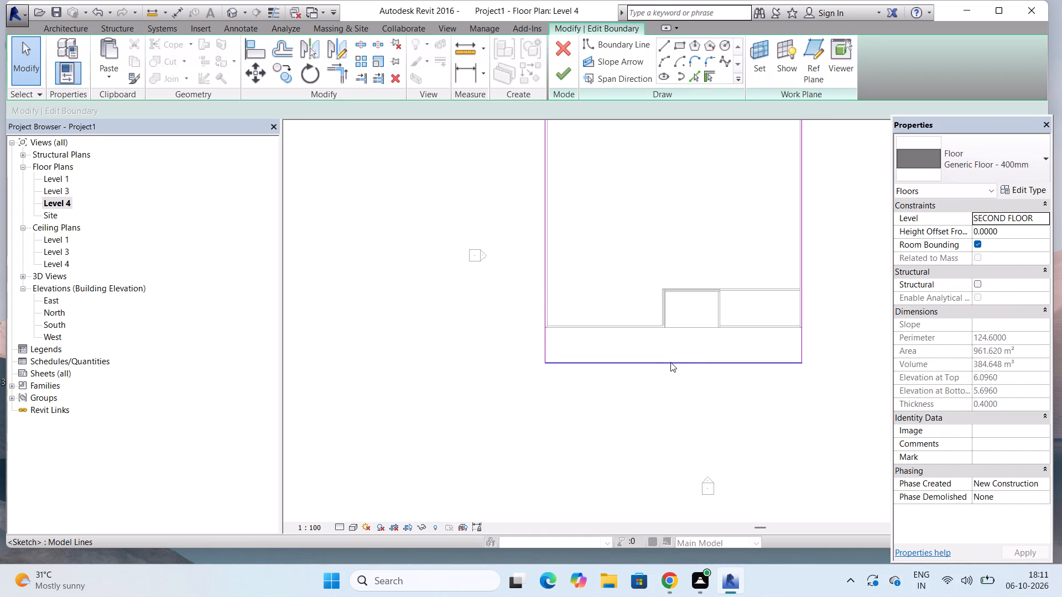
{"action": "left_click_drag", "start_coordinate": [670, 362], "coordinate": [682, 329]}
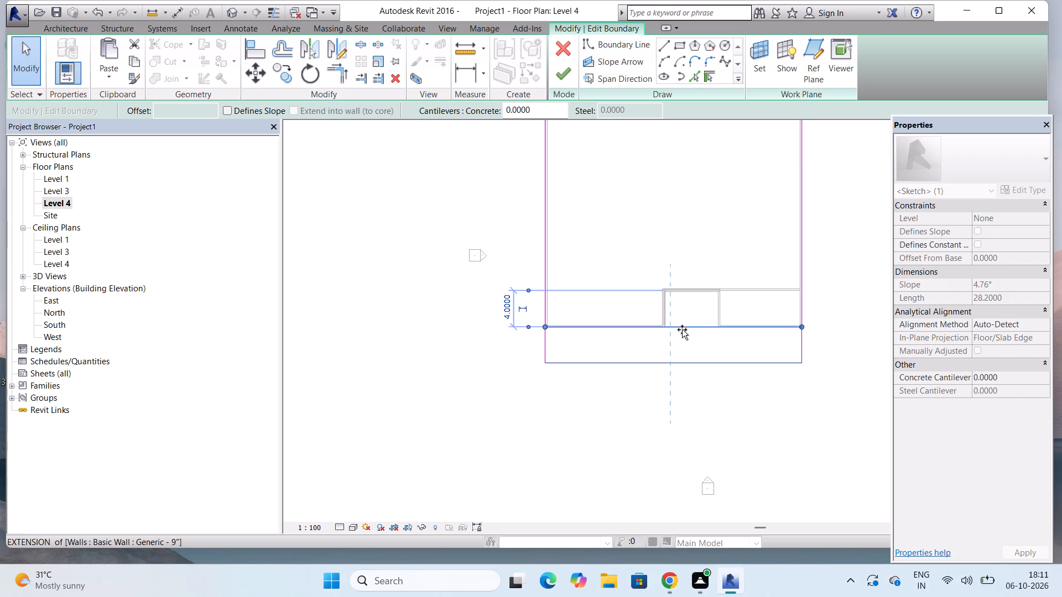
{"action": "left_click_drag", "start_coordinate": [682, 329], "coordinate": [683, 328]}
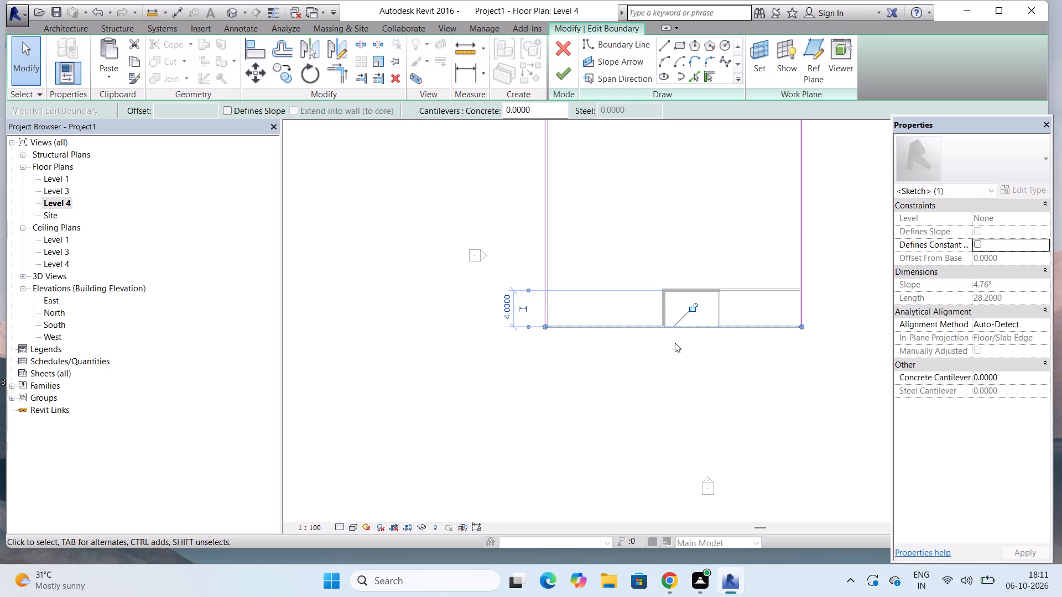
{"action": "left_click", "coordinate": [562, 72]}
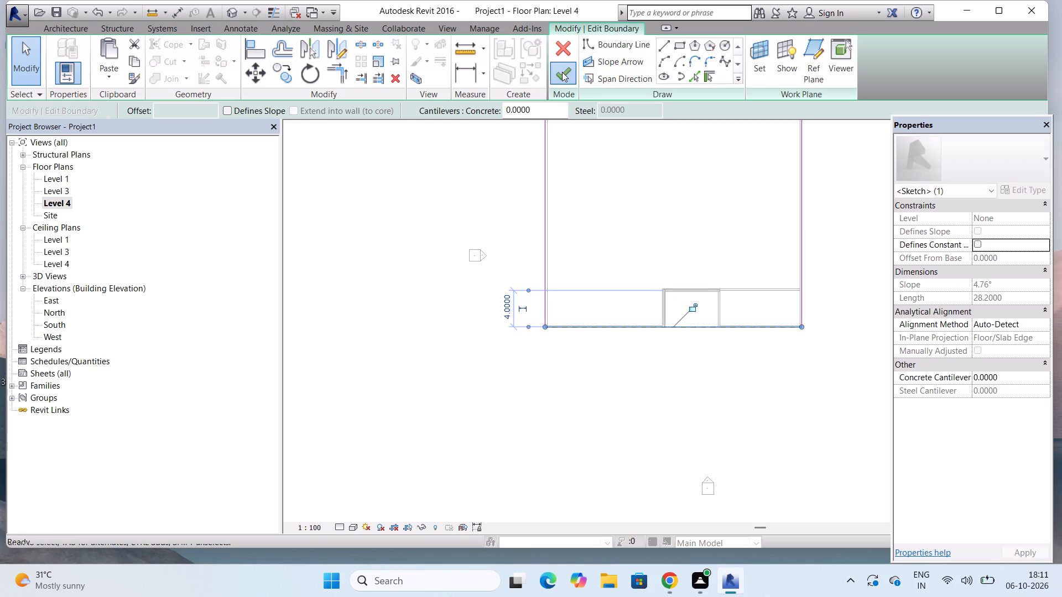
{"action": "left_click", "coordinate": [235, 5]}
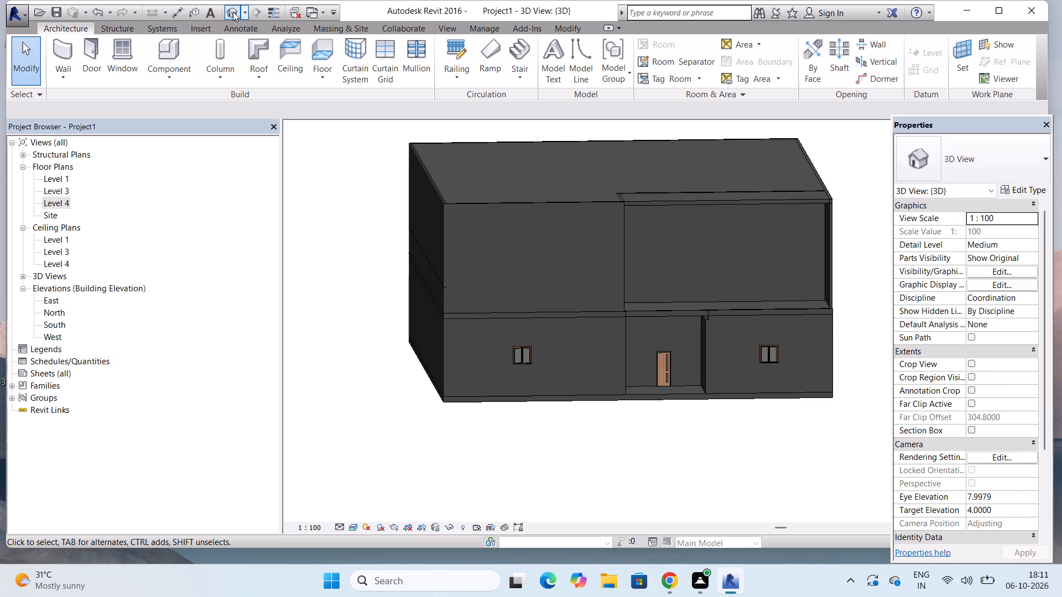
On the Level 4 plan, move the second-floor slab's south boundary line out to 7 m from the upper setback wall and check it in 3D.
{"action": "double_click", "coordinate": [70, 201]}
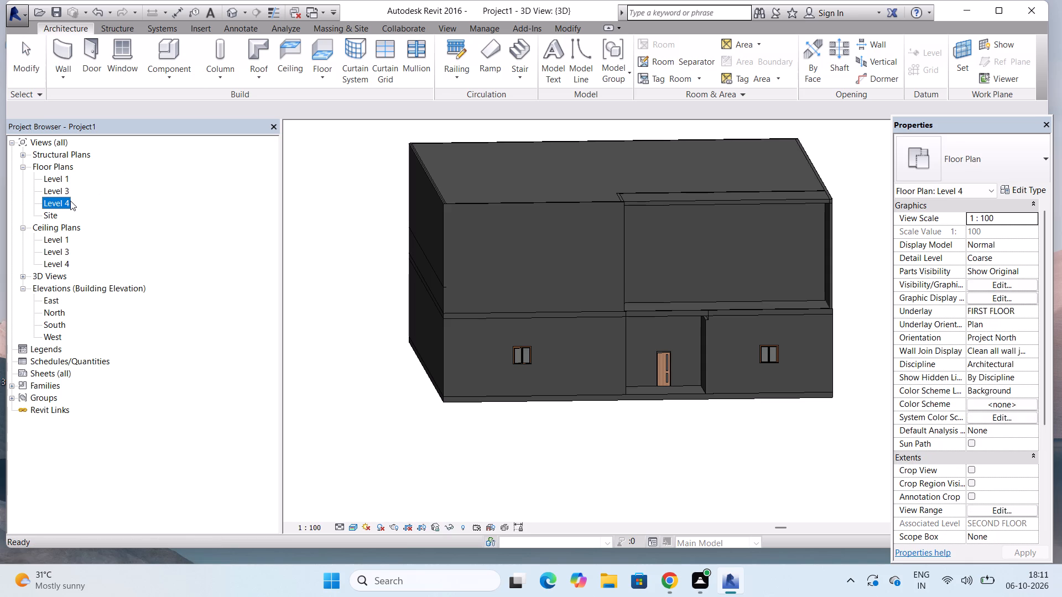
{"action": "double_click", "coordinate": [66, 201]}
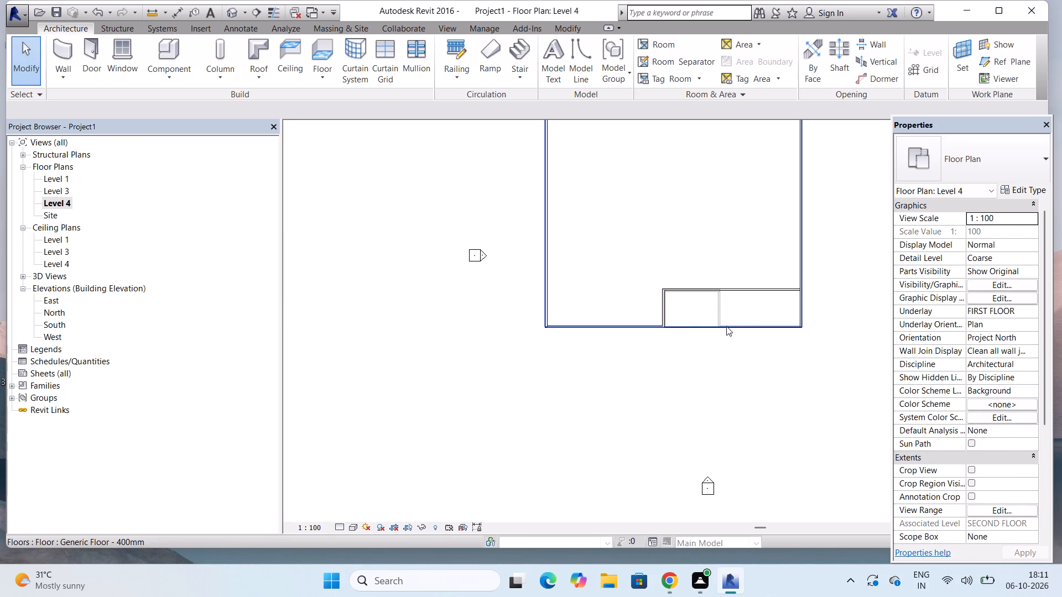
{"action": "left_click", "coordinate": [697, 326]}
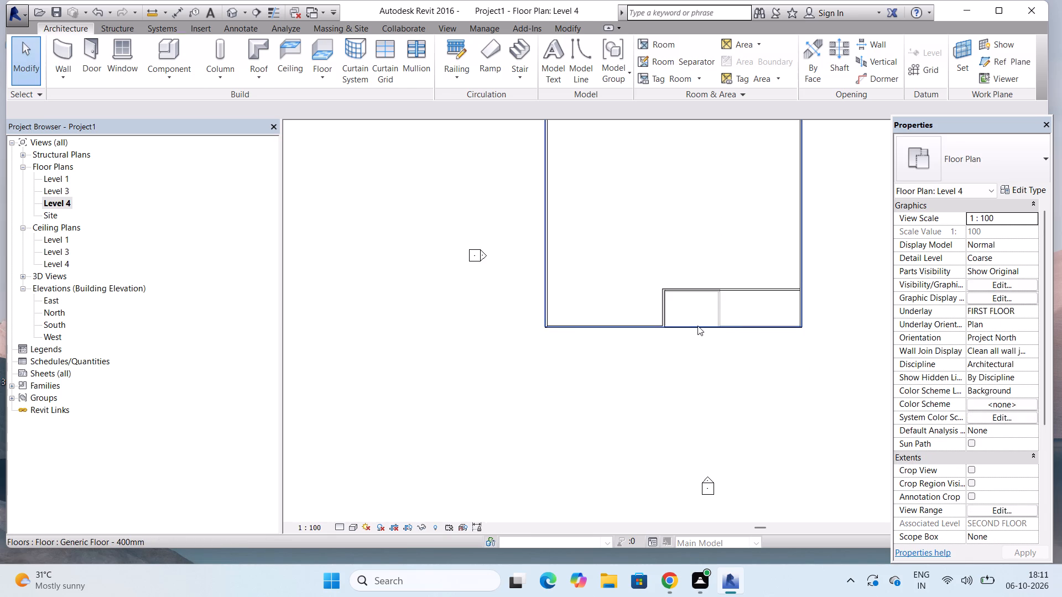
{"action": "double_click", "coordinate": [697, 326]}
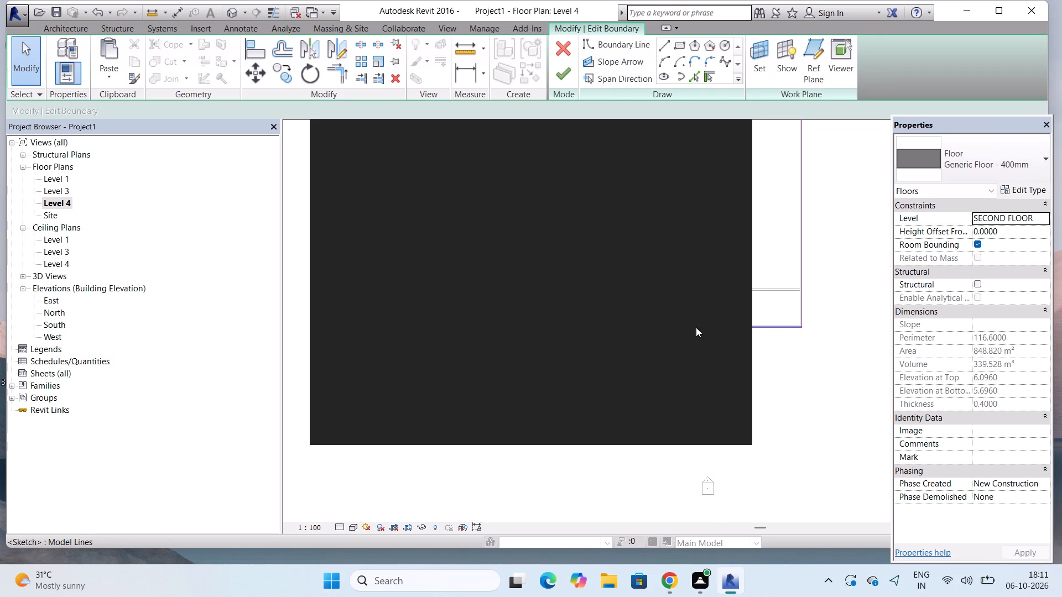
{"action": "left_click", "coordinate": [727, 139]}
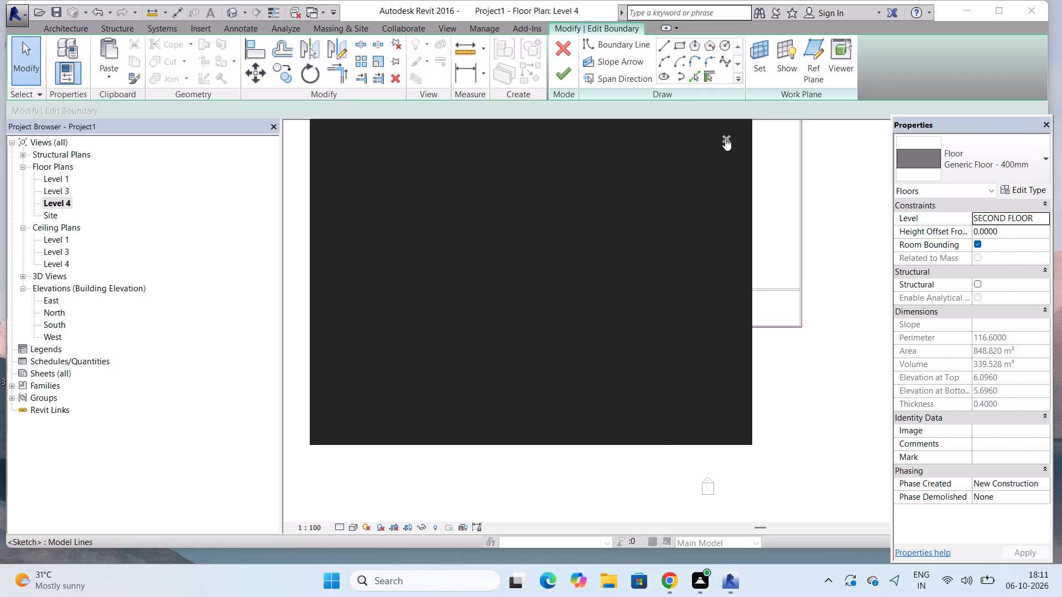
{"action": "left_click_drag", "start_coordinate": [689, 325], "coordinate": [686, 360]}
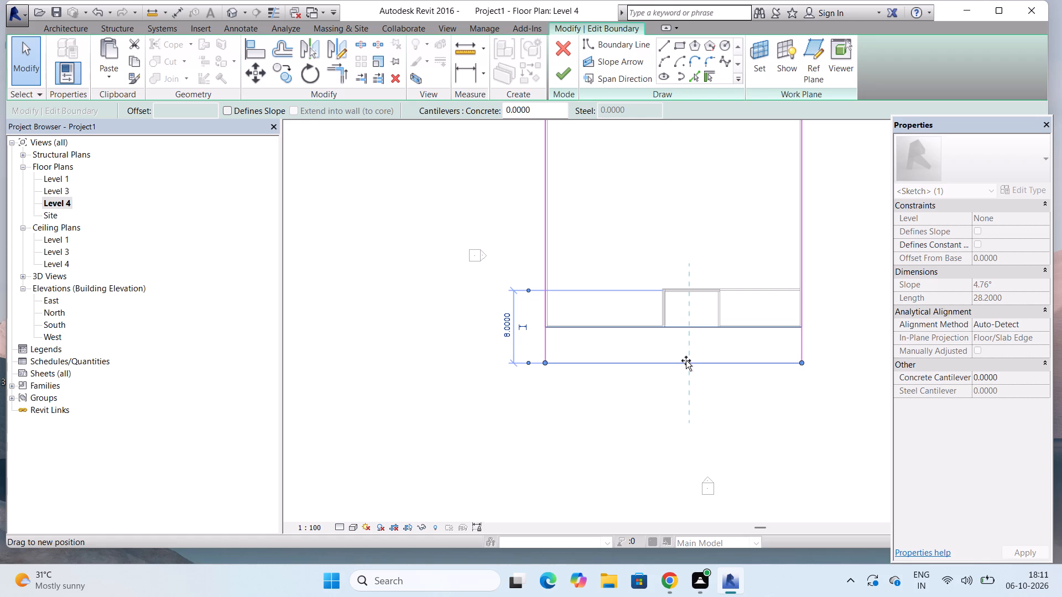
{"action": "left_click_drag", "start_coordinate": [686, 360], "coordinate": [689, 354]}
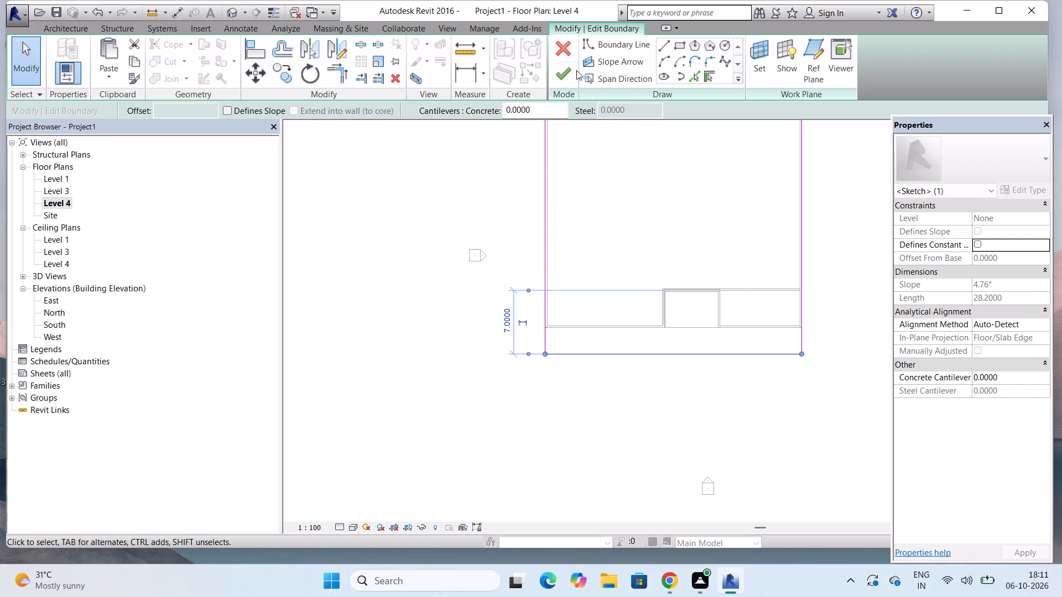
{"action": "left_click", "coordinate": [555, 70]}
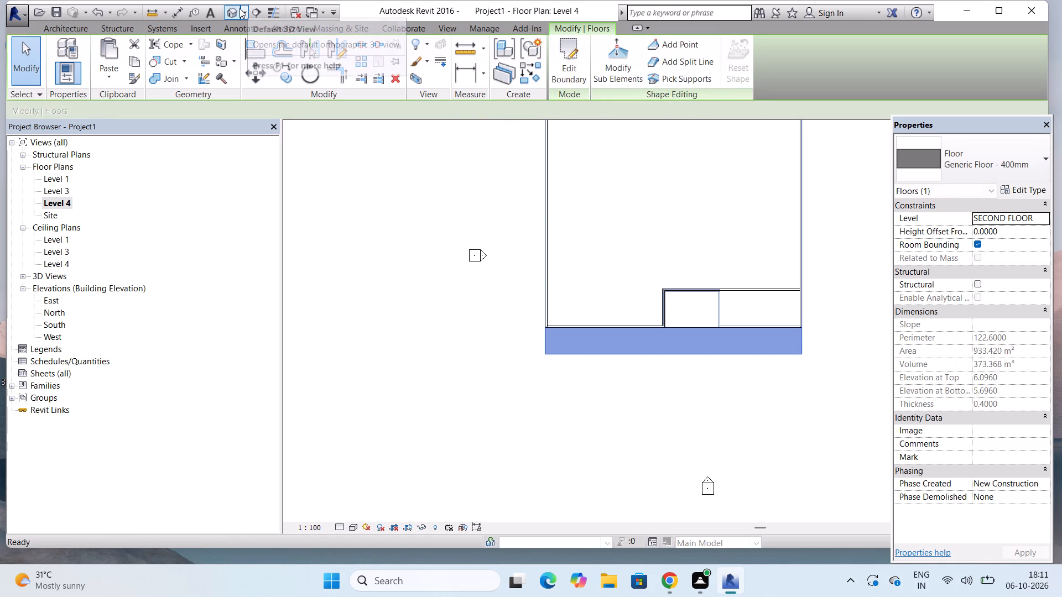
{"action": "left_click", "coordinate": [233, 8]}
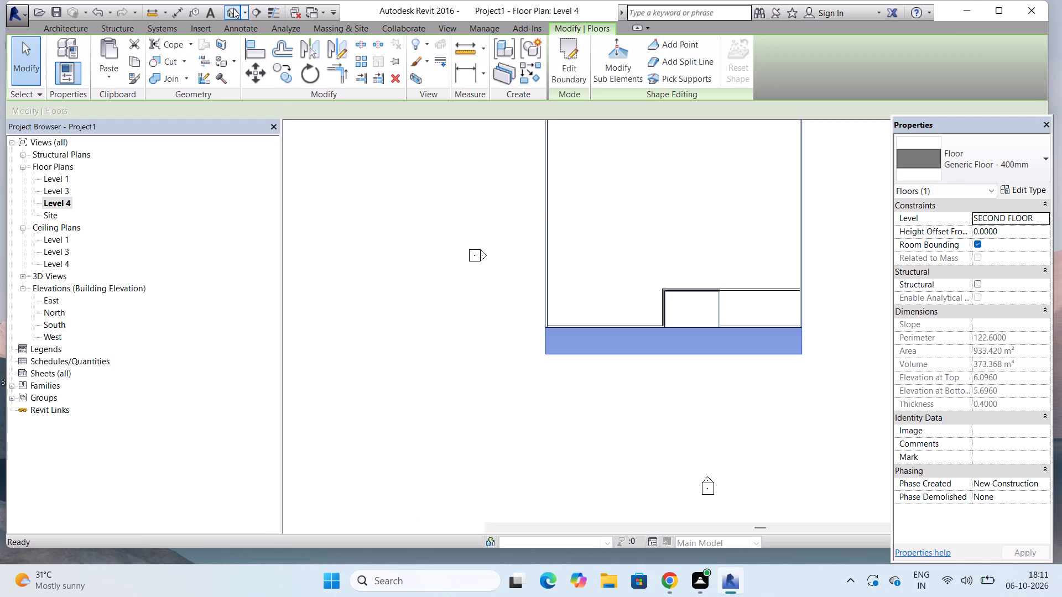
{"action": "left_click", "coordinate": [771, 350]}
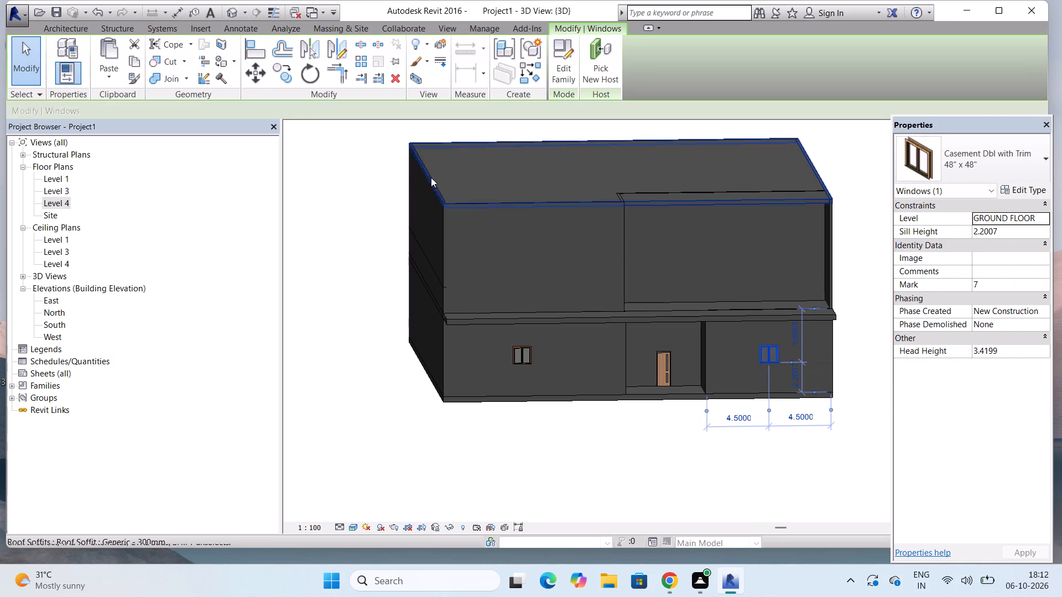
{"action": "left_click", "coordinate": [819, 148]}
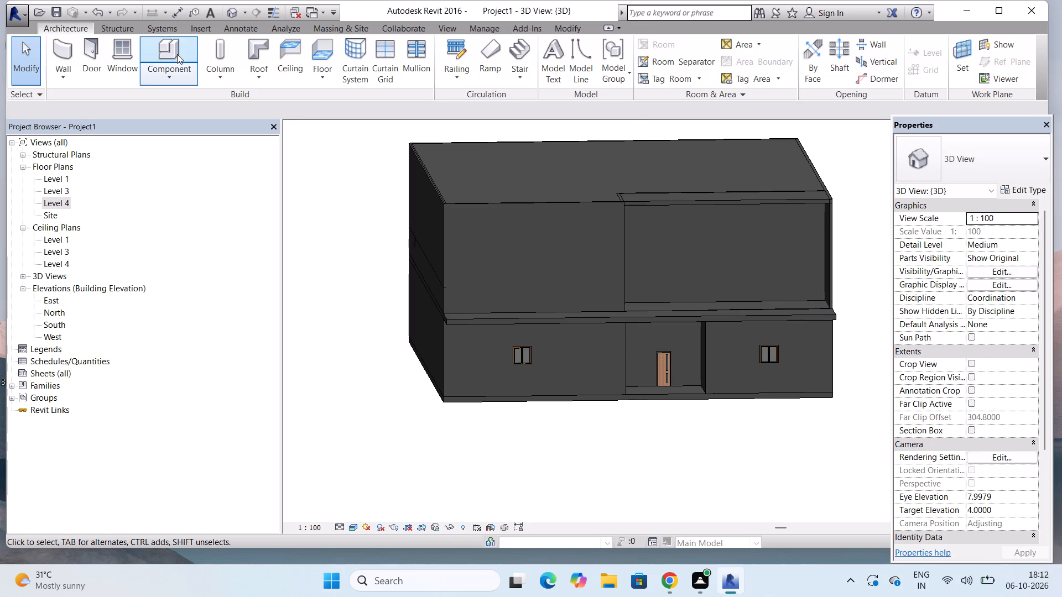
Place a Casement Dbl with Trim 48" x 48" window on the upper setback wall, about 4.5 m from its east end.
{"action": "left_click", "coordinate": [129, 48]}
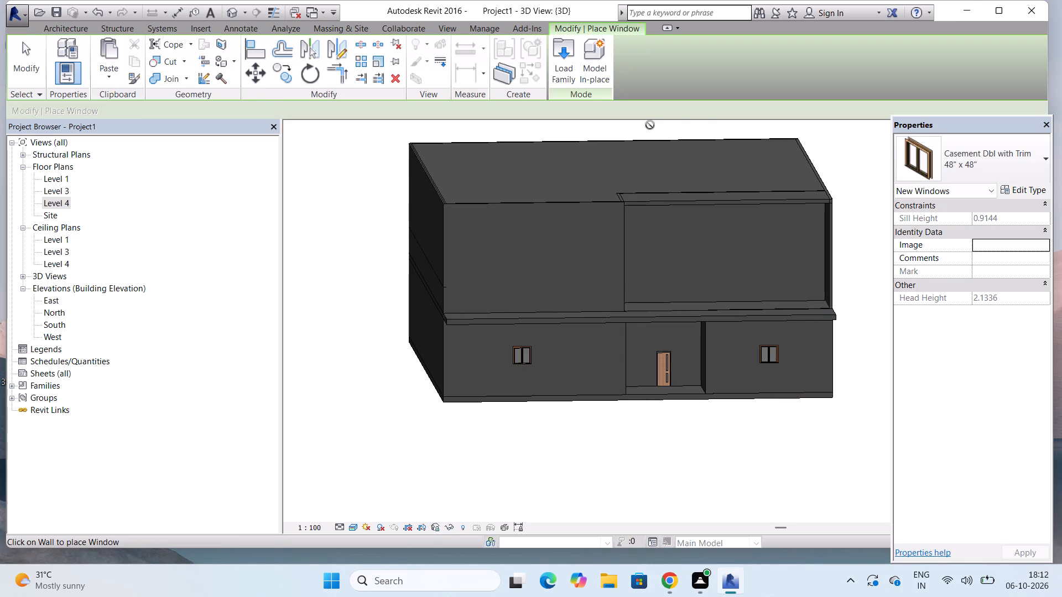
{"action": "left_click", "coordinate": [920, 154]}
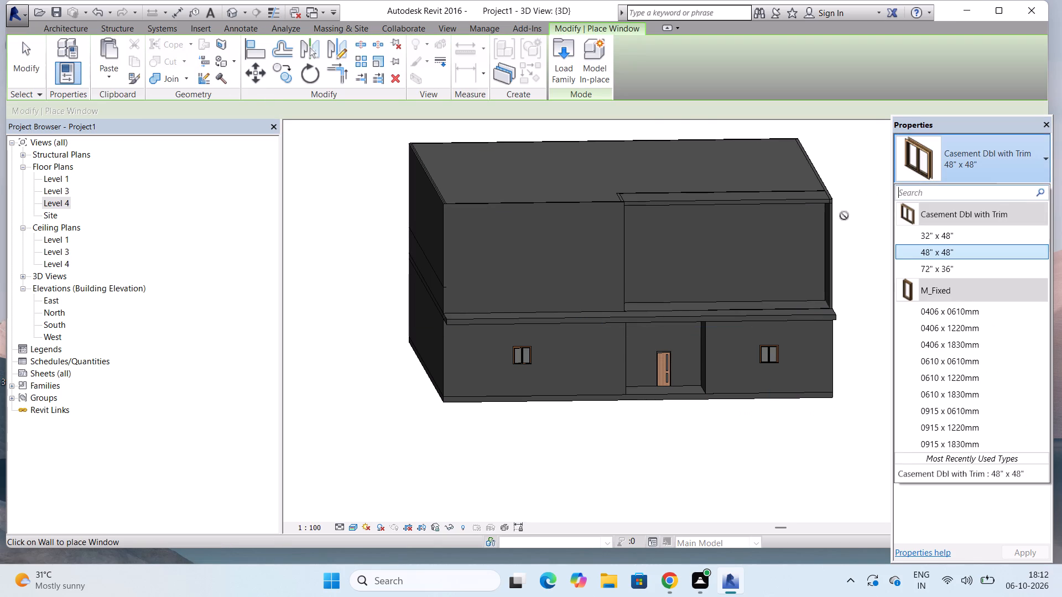
{"action": "left_click", "coordinate": [961, 326]}
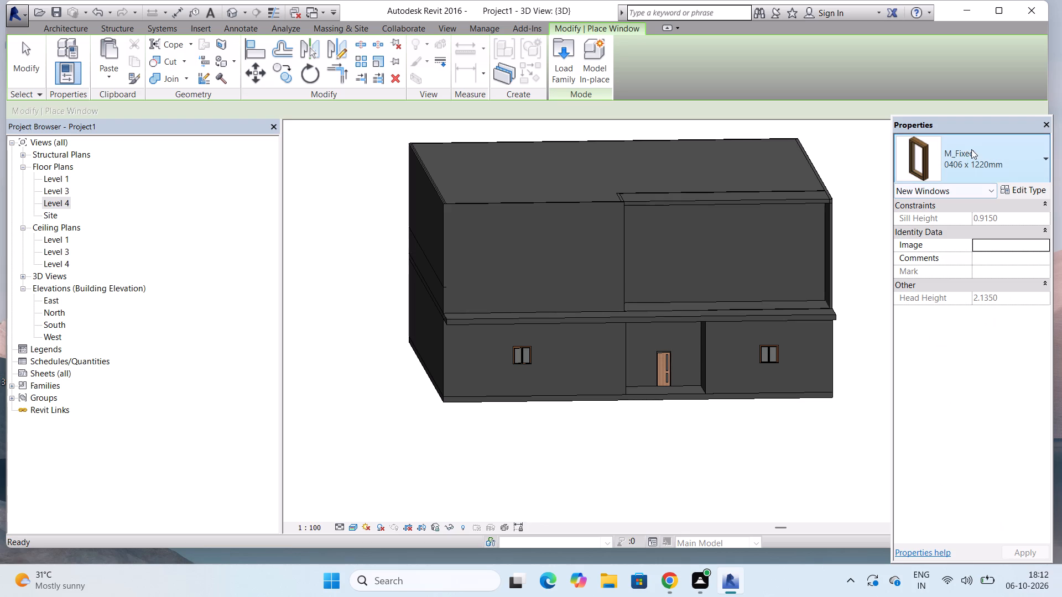
{"action": "left_click", "coordinate": [975, 149]}
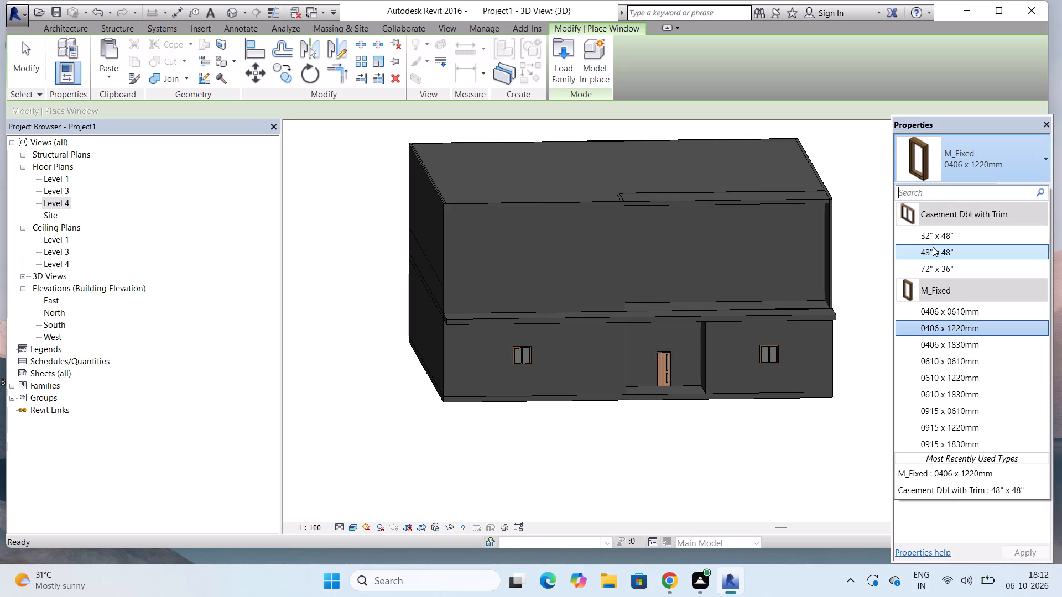
{"action": "left_click", "coordinate": [935, 241]}
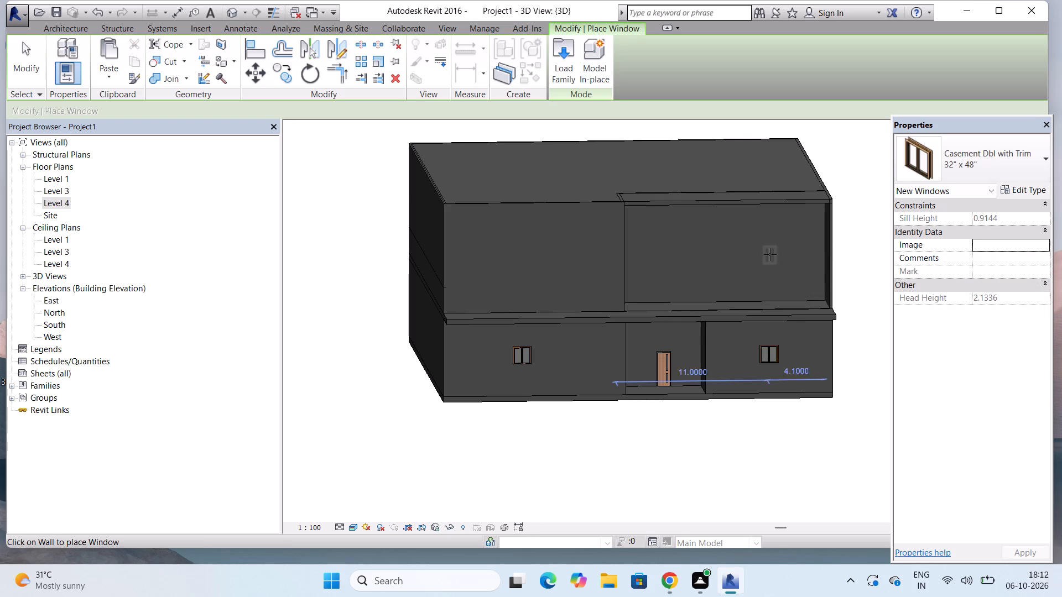
{"action": "scroll", "coordinate": [770, 254], "scroll_direction": "up", "scroll_amount": 4}
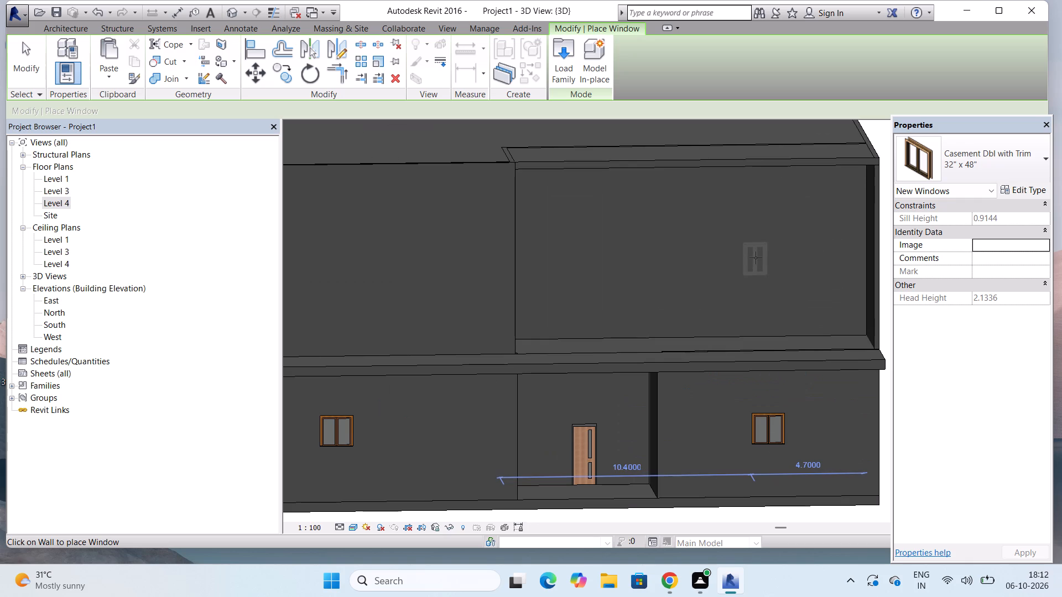
{"action": "left_click", "coordinate": [950, 159]}
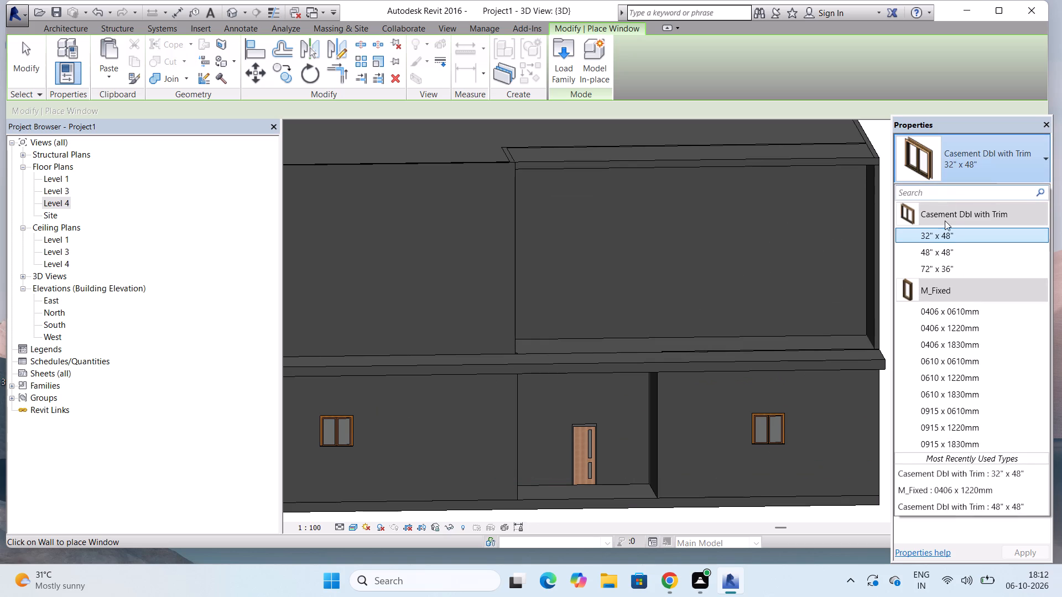
{"action": "left_click", "coordinate": [940, 259]}
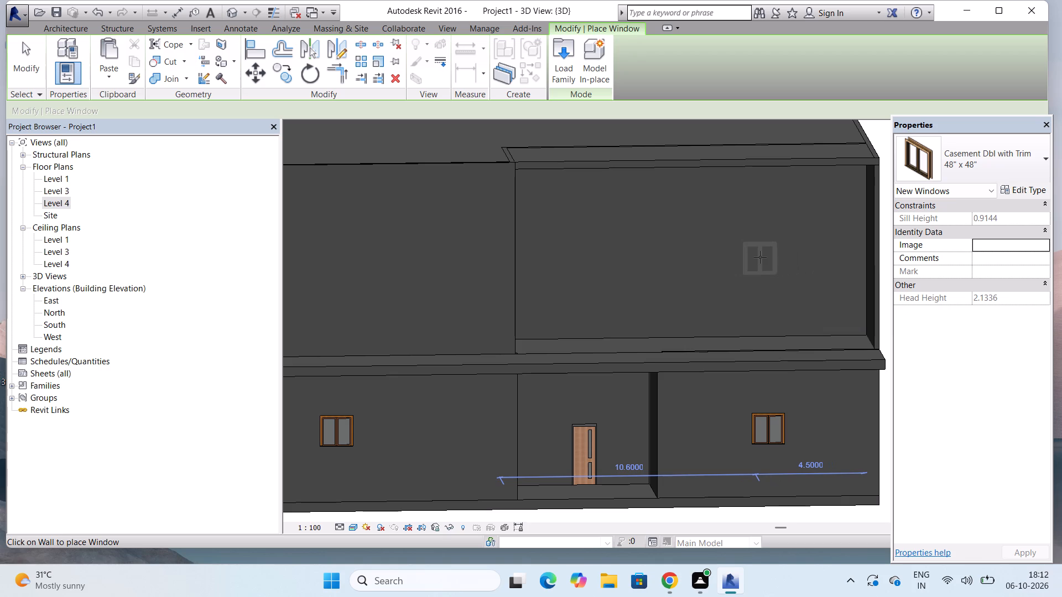
{"action": "left_click", "coordinate": [760, 257]}
{"action": "scroll", "coordinate": [760, 257], "scroll_direction": "down", "scroll_amount": 3}
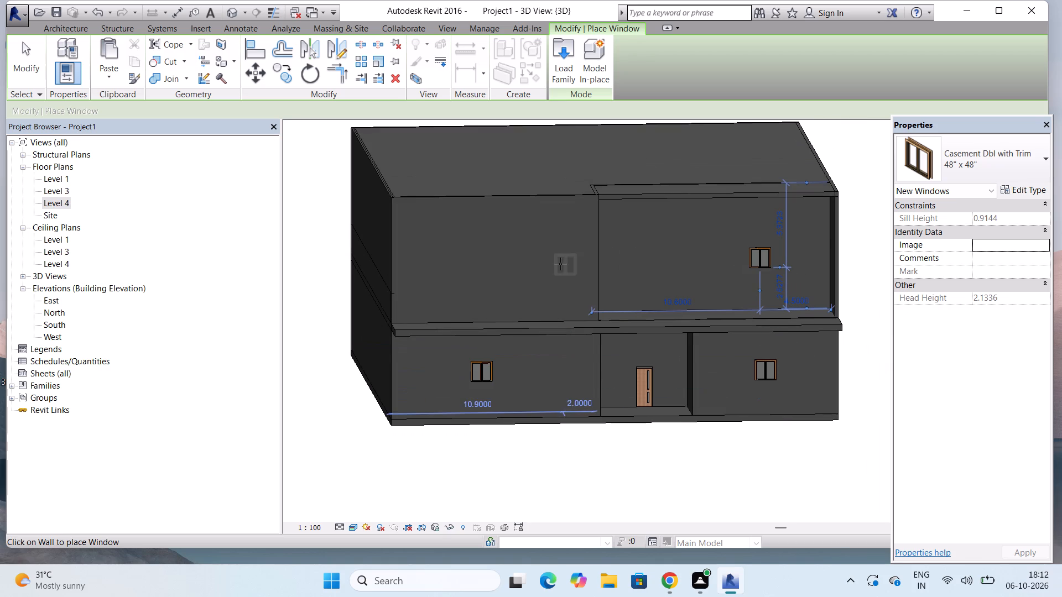
Place another 48" x 48" casement window on the upper south wall's west part, about 5 m from the west corner.
{"action": "left_click", "coordinate": [472, 269]}
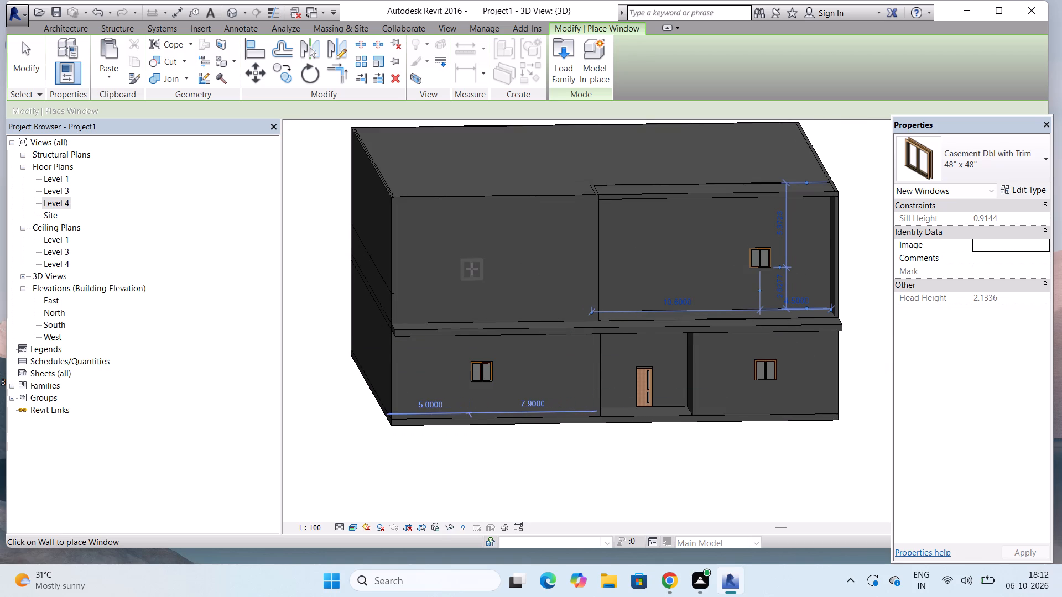
{"action": "scroll", "coordinate": [472, 269], "scroll_direction": "up", "scroll_amount": 4}
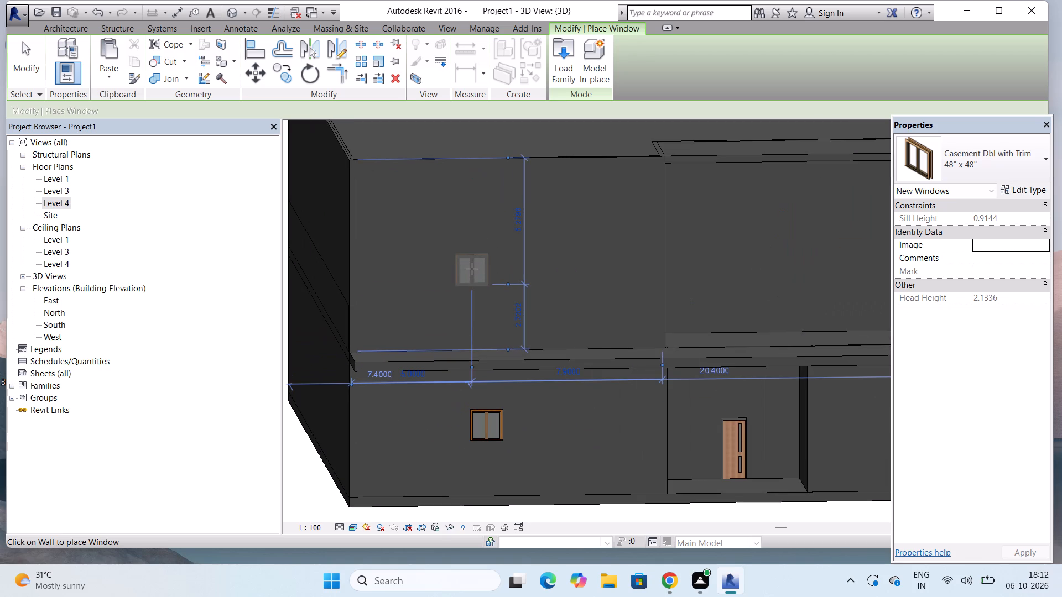
{"action": "key", "text": "Escape"}
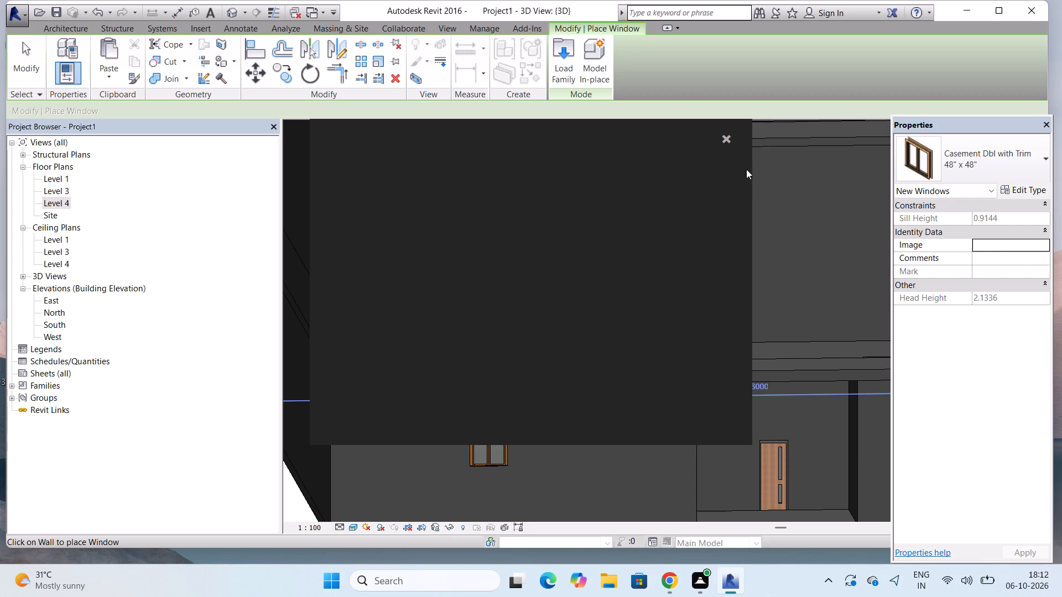
{"action": "left_click", "coordinate": [726, 140]}
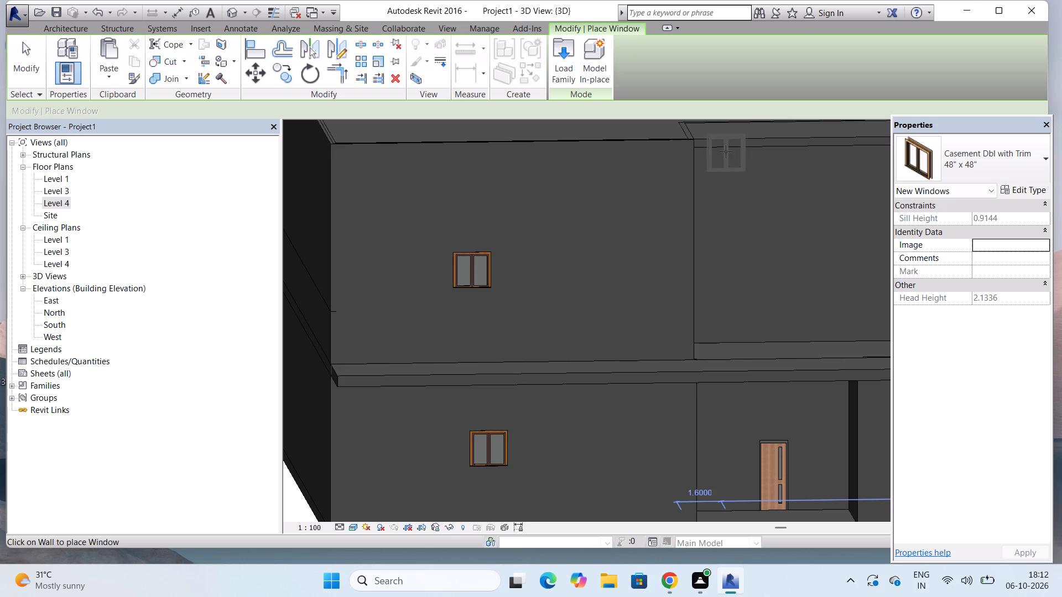
{"action": "scroll", "coordinate": [719, 244], "scroll_direction": "down", "scroll_amount": 3}
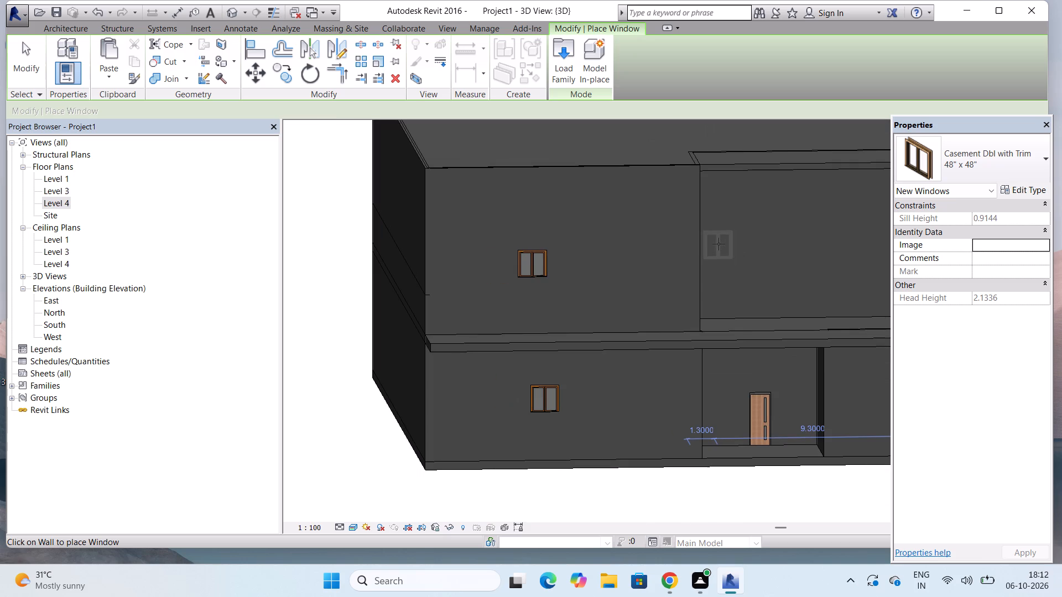
{"action": "key", "text": "Escape"}
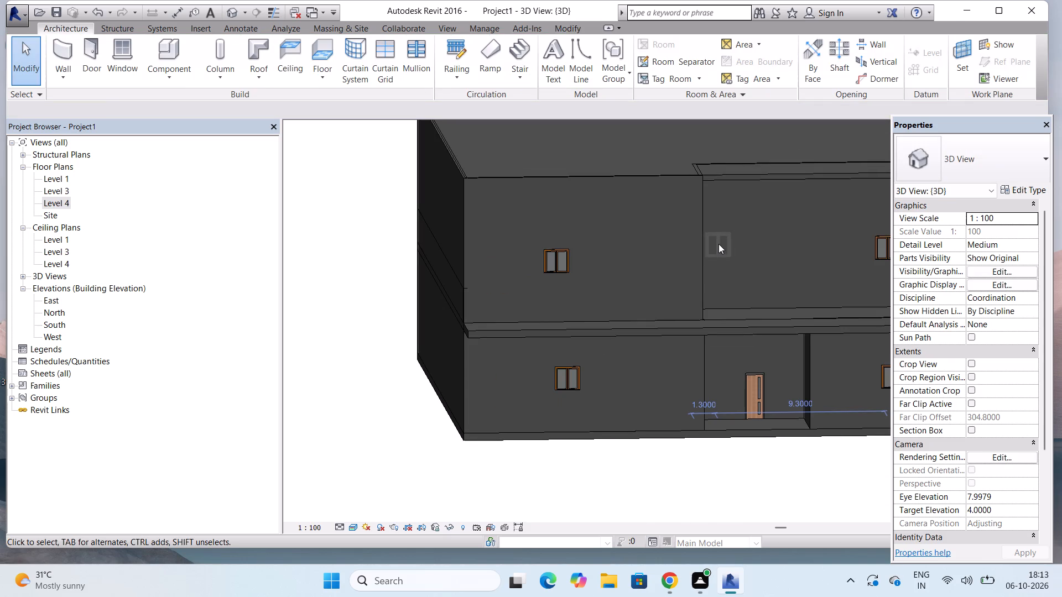
Examine the south front in 3D, comparing the upper and lower windows, the entrance door and the projecting slab.
{"action": "scroll", "coordinate": [727, 234], "scroll_direction": "down", "scroll_amount": 5}
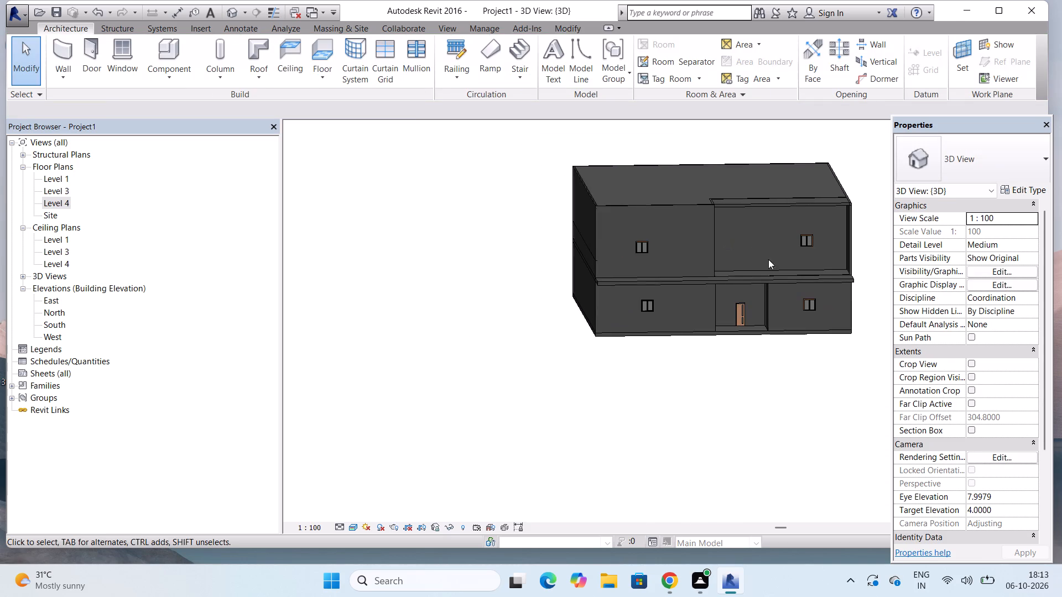
{"action": "scroll", "coordinate": [886, 329], "scroll_direction": "up", "scroll_amount": 1}
{"action": "scroll", "coordinate": [828, 282], "scroll_direction": "up", "scroll_amount": 3}
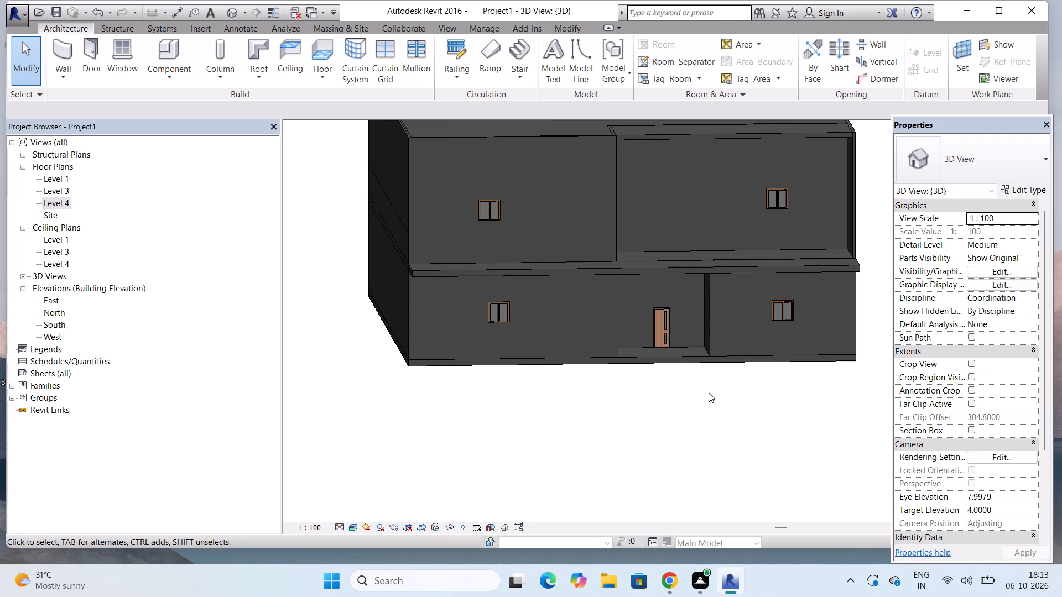
{"action": "scroll", "coordinate": [659, 397], "scroll_direction": "down", "scroll_amount": 3}
{"action": "scroll", "coordinate": [670, 323], "scroll_direction": "up", "scroll_amount": 4}
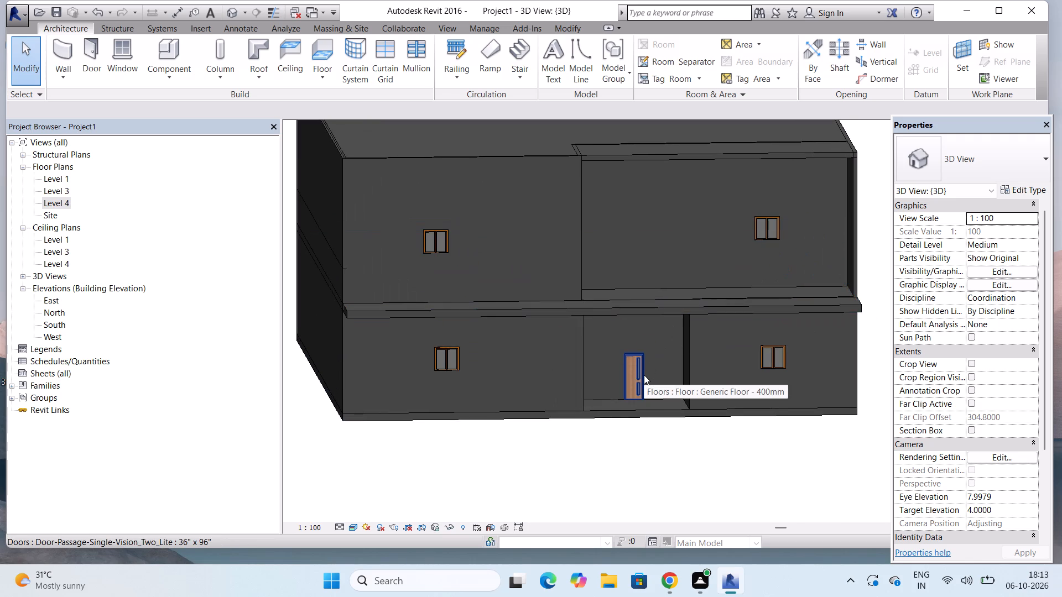
{"action": "scroll", "coordinate": [644, 375], "scroll_direction": "down", "scroll_amount": 3}
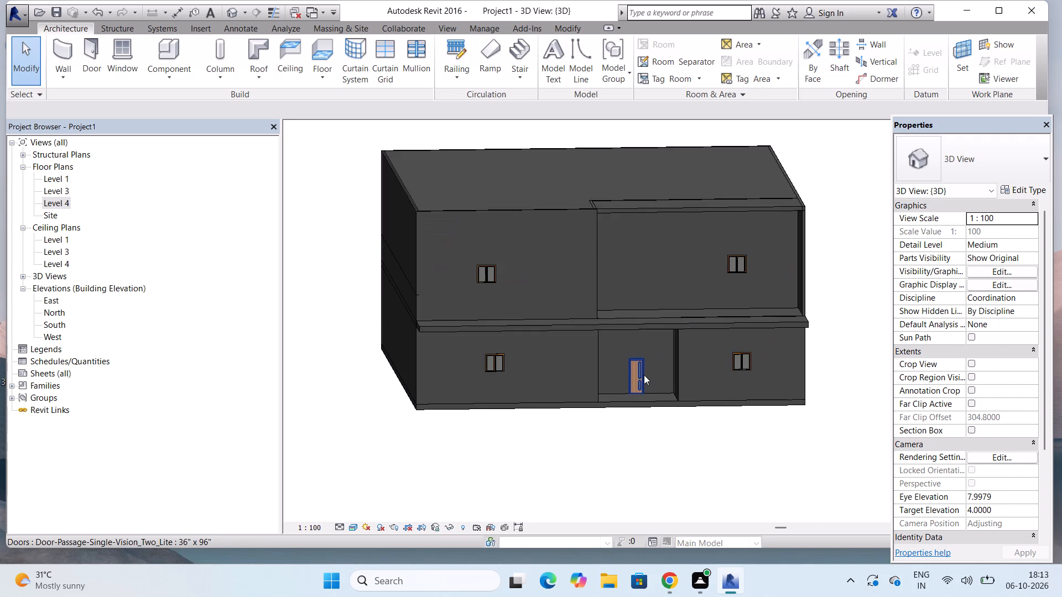
{"action": "scroll", "coordinate": [690, 295], "scroll_direction": "up", "scroll_amount": 4}
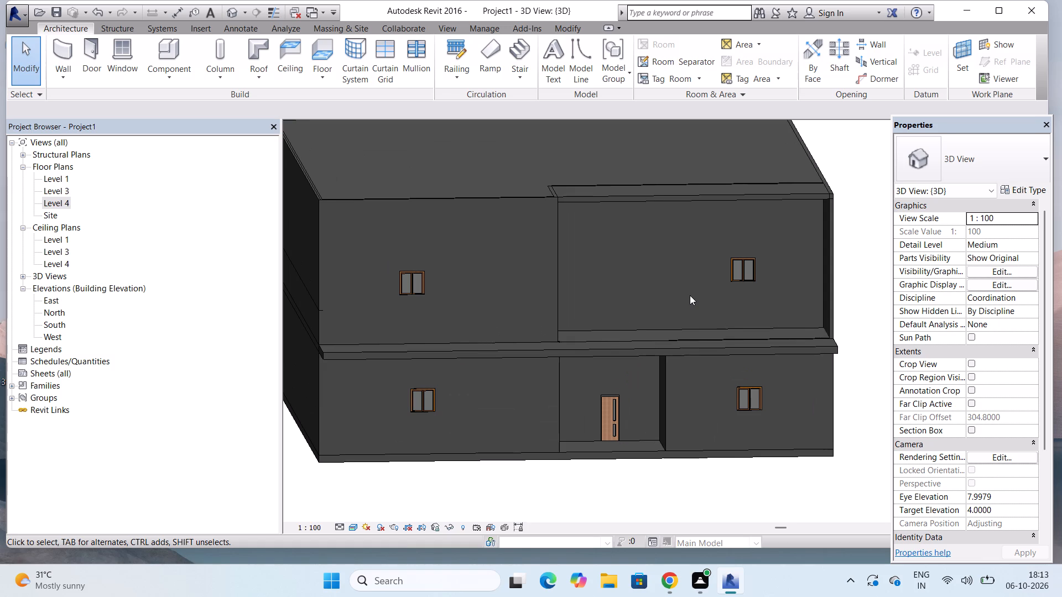
{"action": "scroll", "coordinate": [638, 396], "scroll_direction": "down", "scroll_amount": 3}
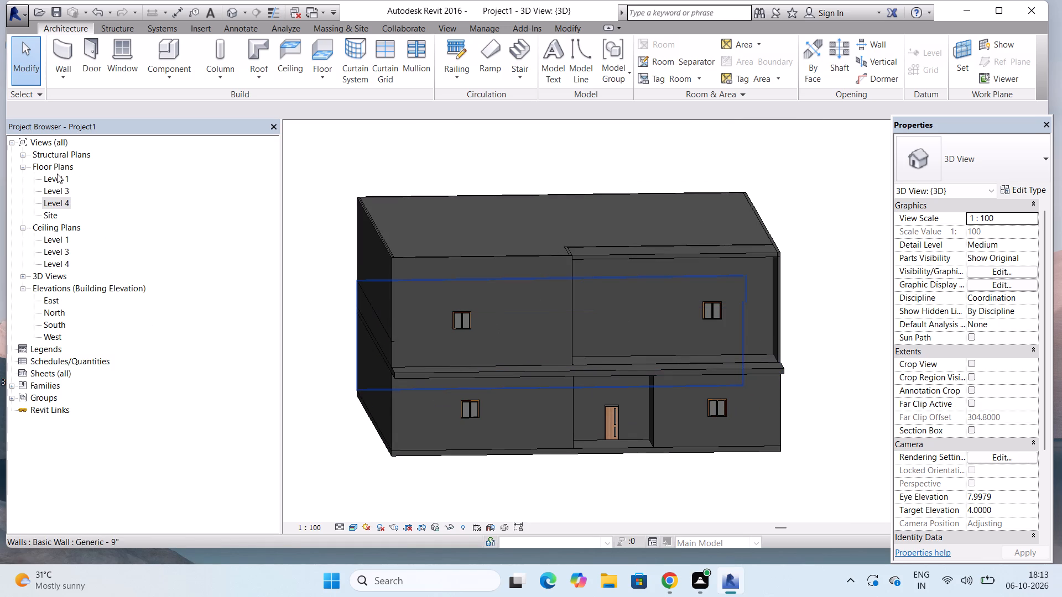
Open the Level 4 floor plan showing the second-floor slab's south extension.
{"action": "double_click", "coordinate": [56, 202]}
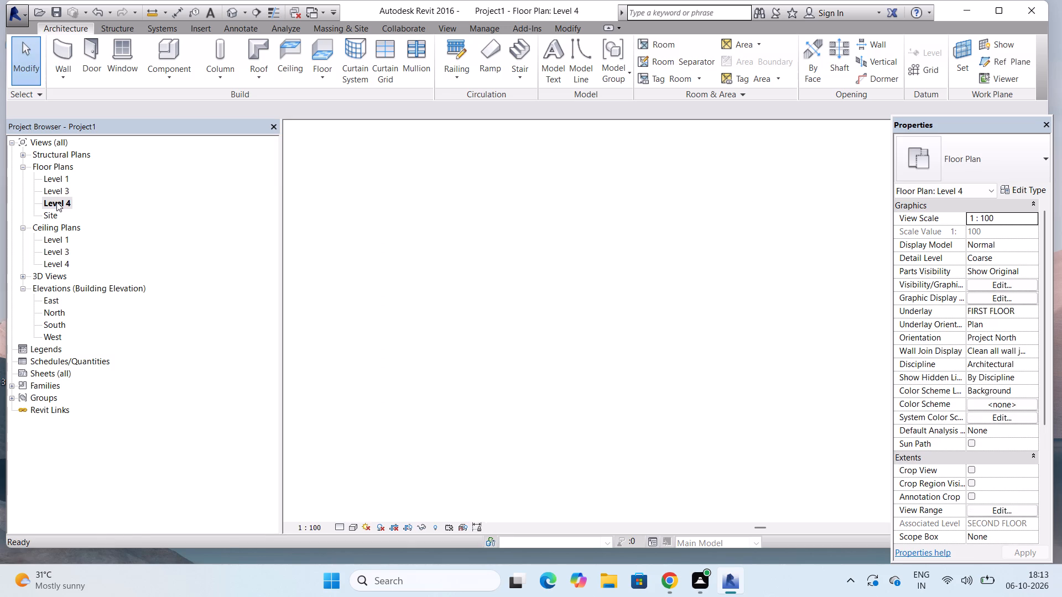
{"action": "scroll", "coordinate": [314, 280], "scroll_direction": "down", "scroll_amount": 1}
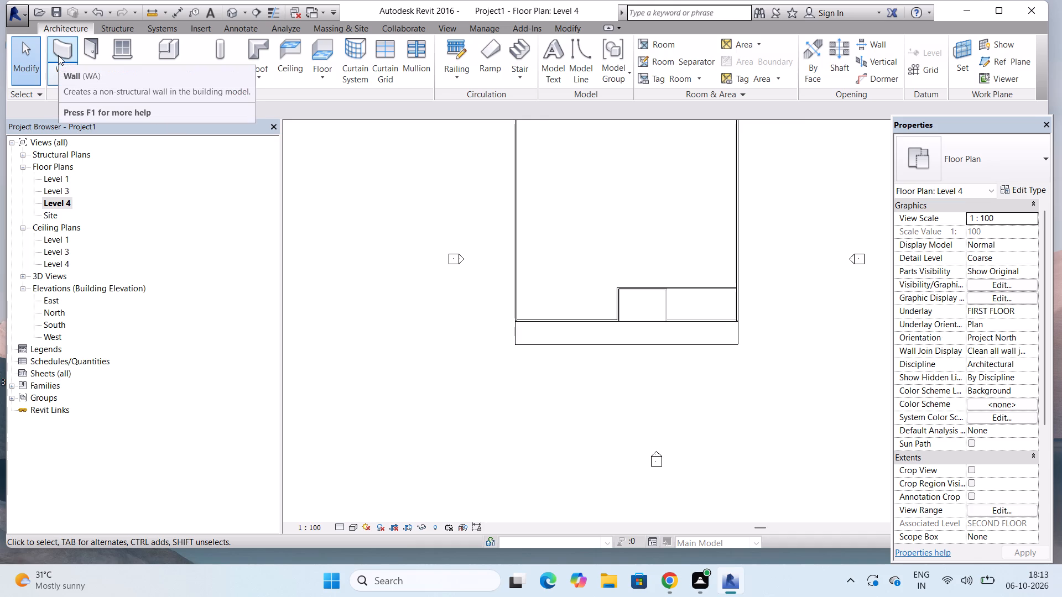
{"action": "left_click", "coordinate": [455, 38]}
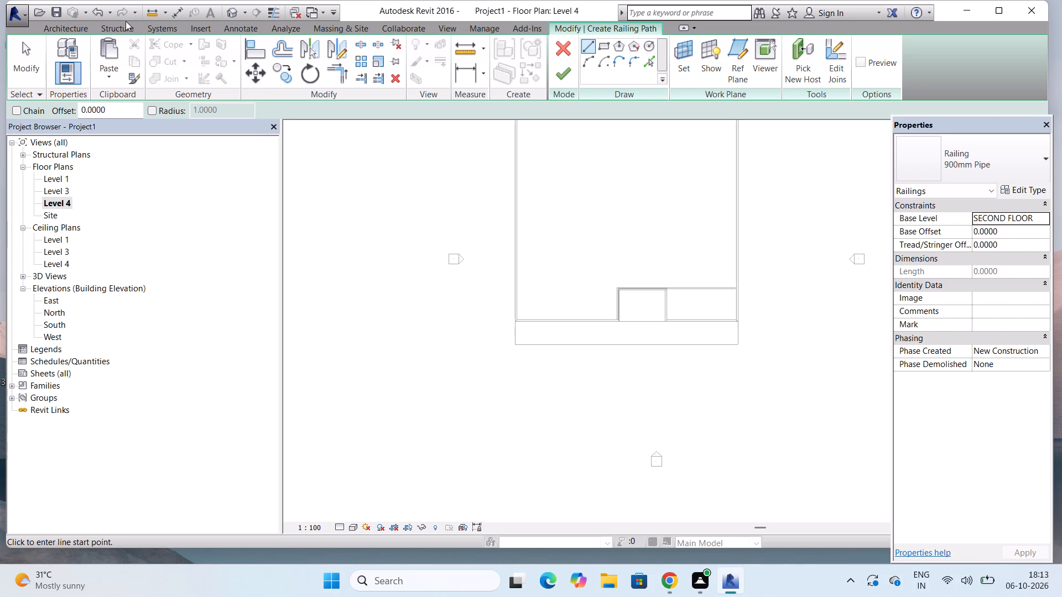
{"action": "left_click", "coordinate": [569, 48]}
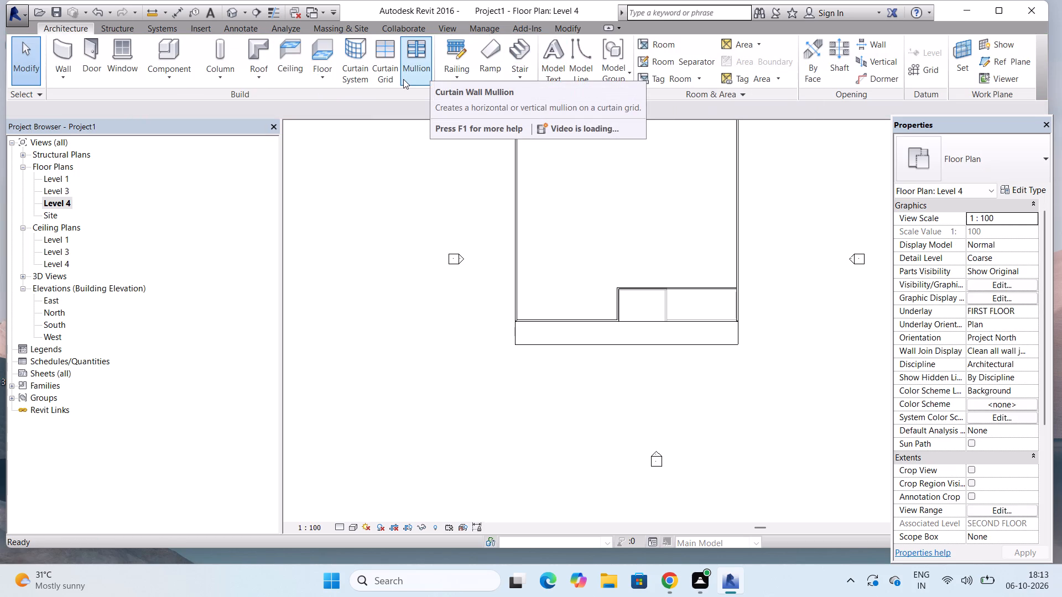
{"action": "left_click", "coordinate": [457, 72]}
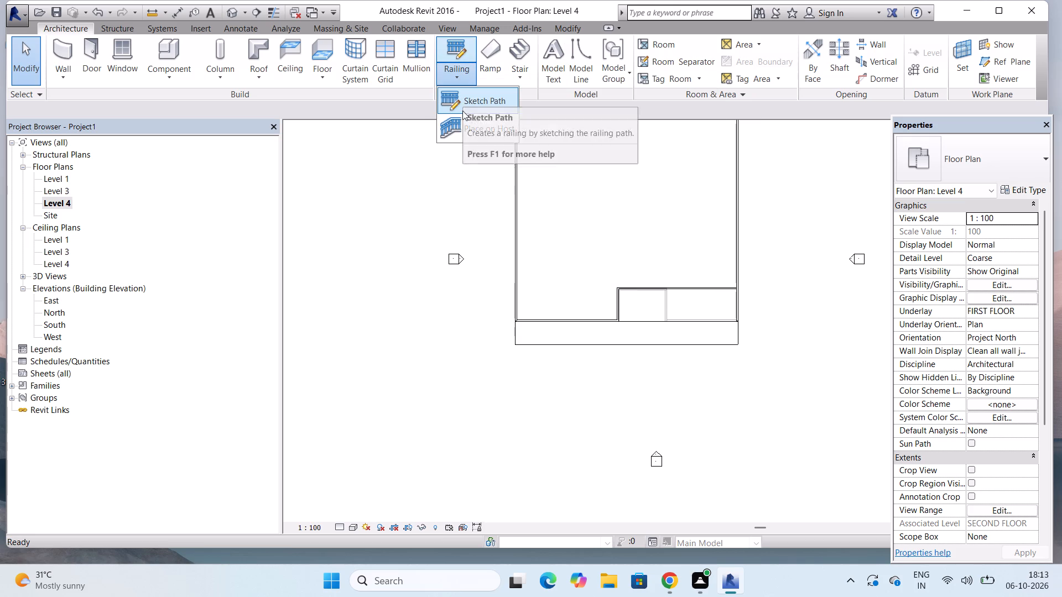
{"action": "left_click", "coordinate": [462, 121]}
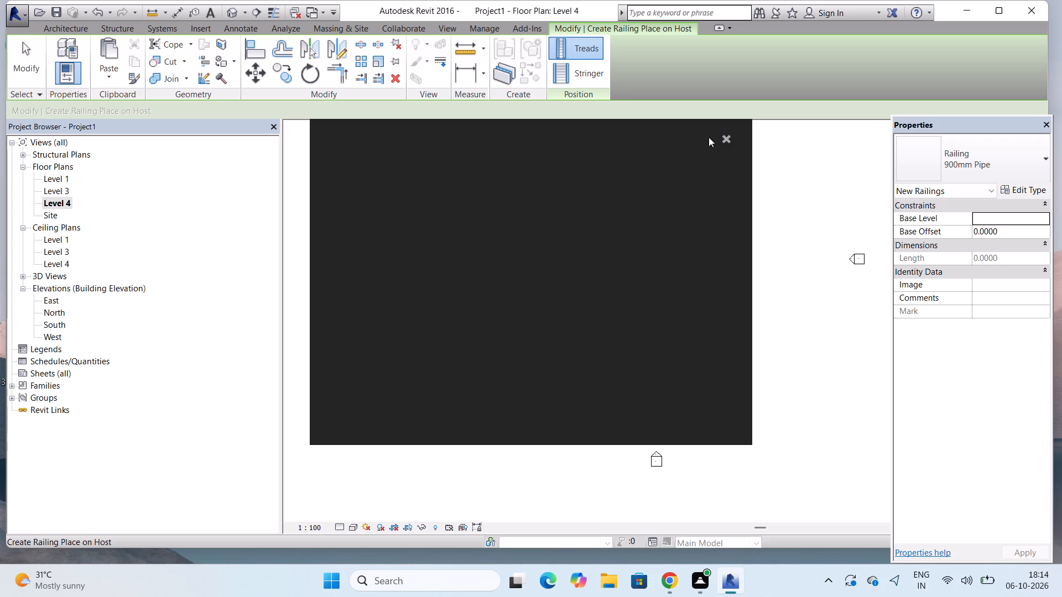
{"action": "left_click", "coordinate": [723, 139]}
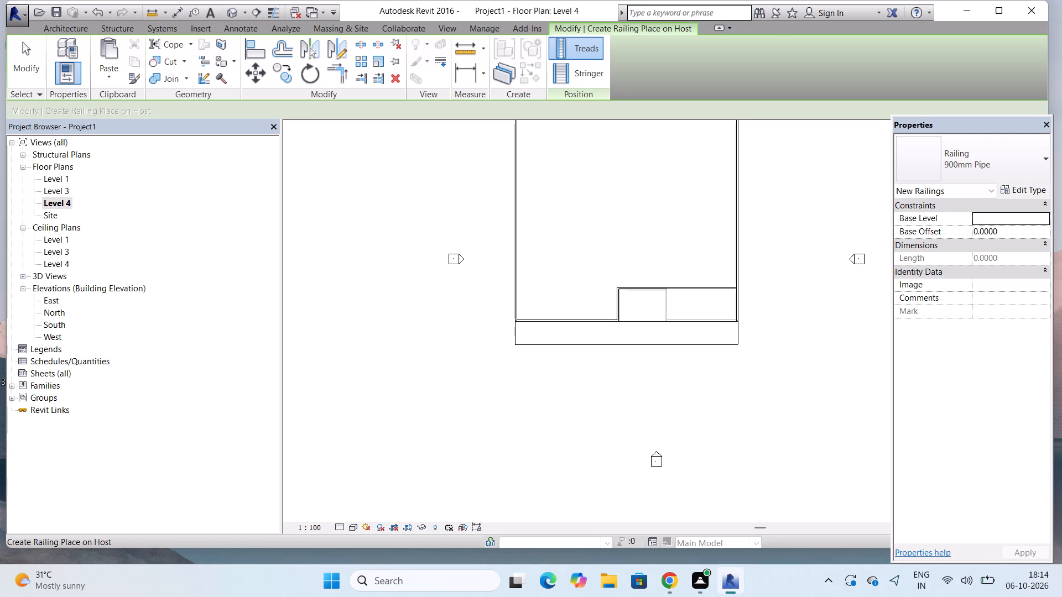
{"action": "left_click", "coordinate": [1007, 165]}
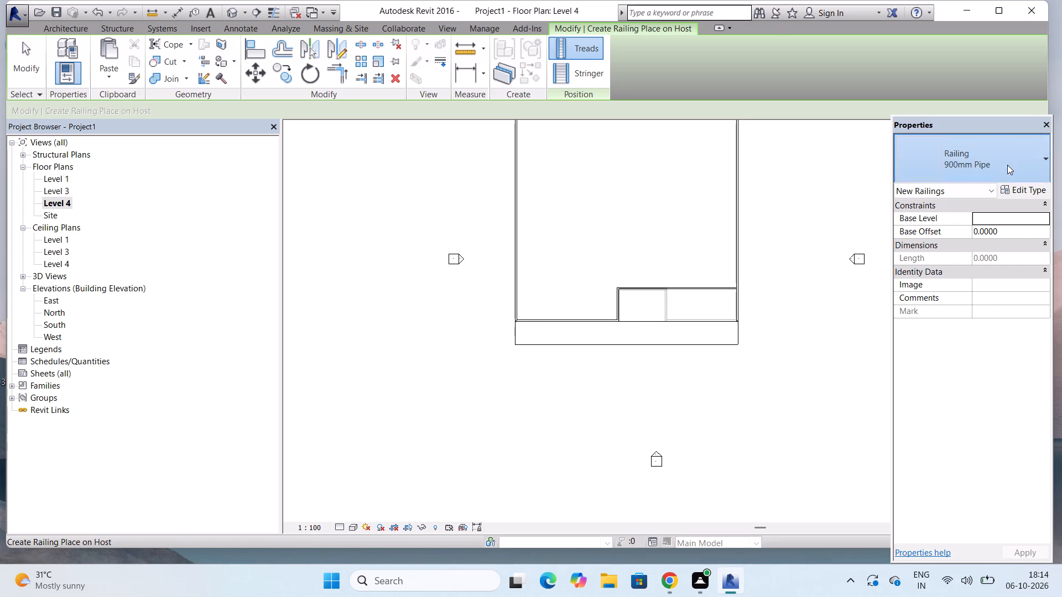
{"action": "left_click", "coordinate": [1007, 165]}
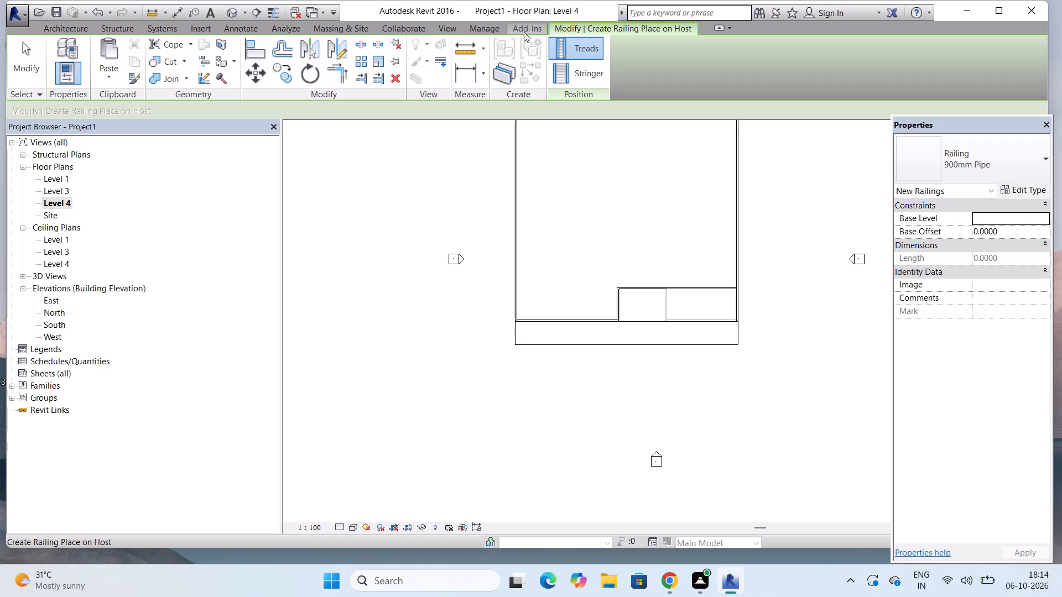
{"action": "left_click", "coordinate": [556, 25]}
Begin a 900mm Pipe railing path on SECOND FLOOR with a line about 3.1 m long along the slab extension's west edge.
{"action": "left_click", "coordinate": [66, 24]}
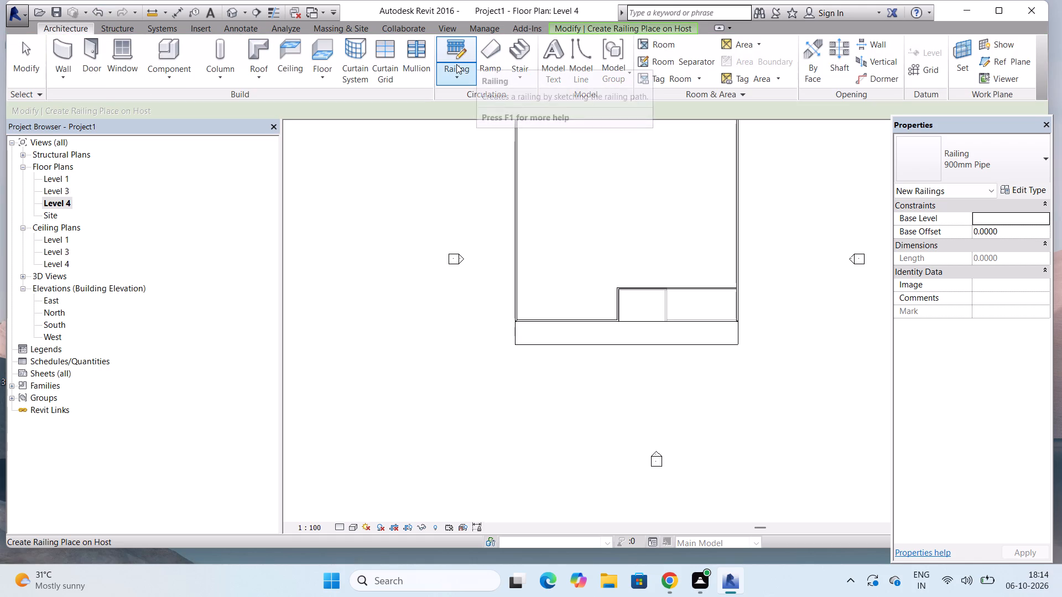
{"action": "left_click", "coordinate": [456, 64]}
{"action": "left_click", "coordinate": [464, 96]}
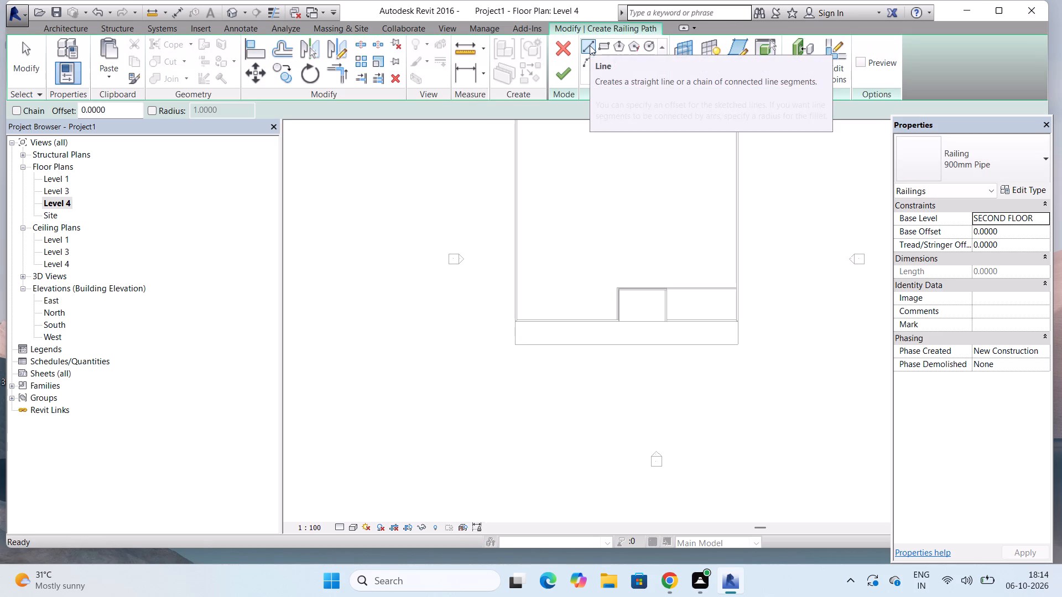
{"action": "left_click", "coordinate": [590, 45]}
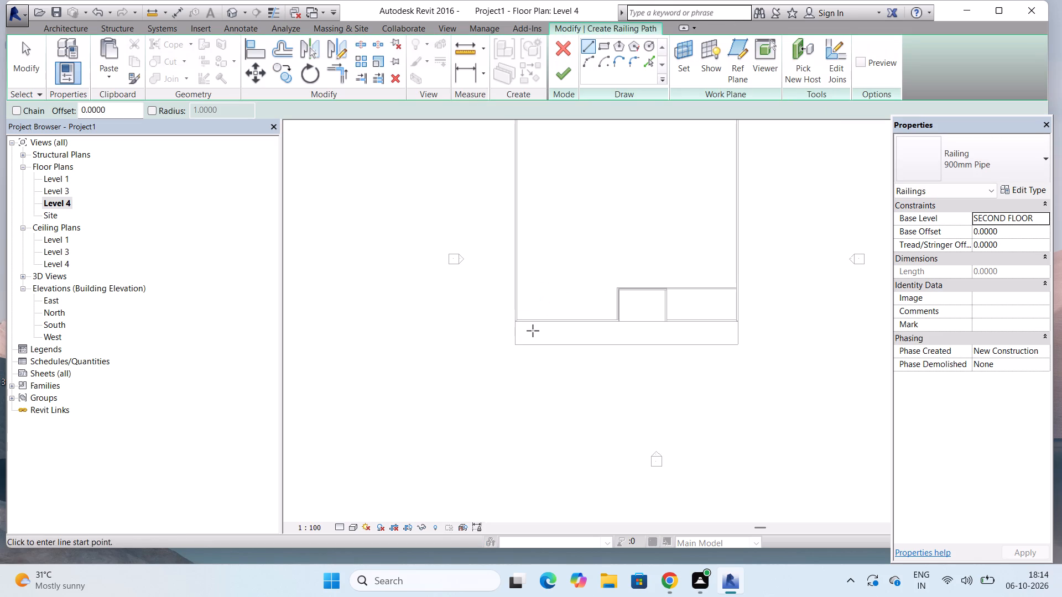
{"action": "scroll", "coordinate": [533, 331], "scroll_direction": "up", "scroll_amount": 12}
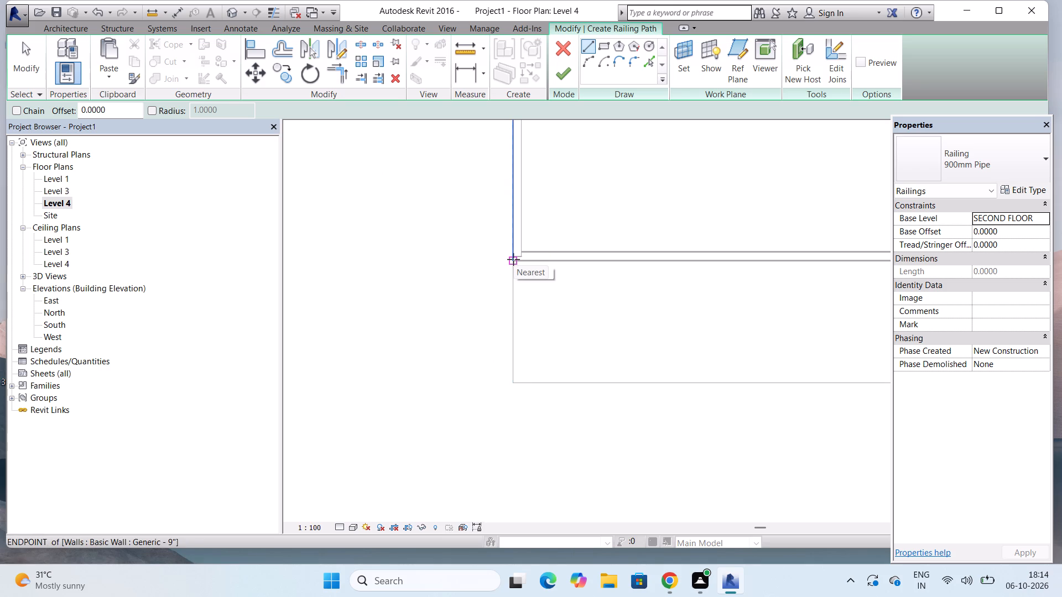
{"action": "left_click", "coordinate": [513, 260]}
{"action": "scroll", "coordinate": [513, 260], "scroll_direction": "down", "scroll_amount": 5}
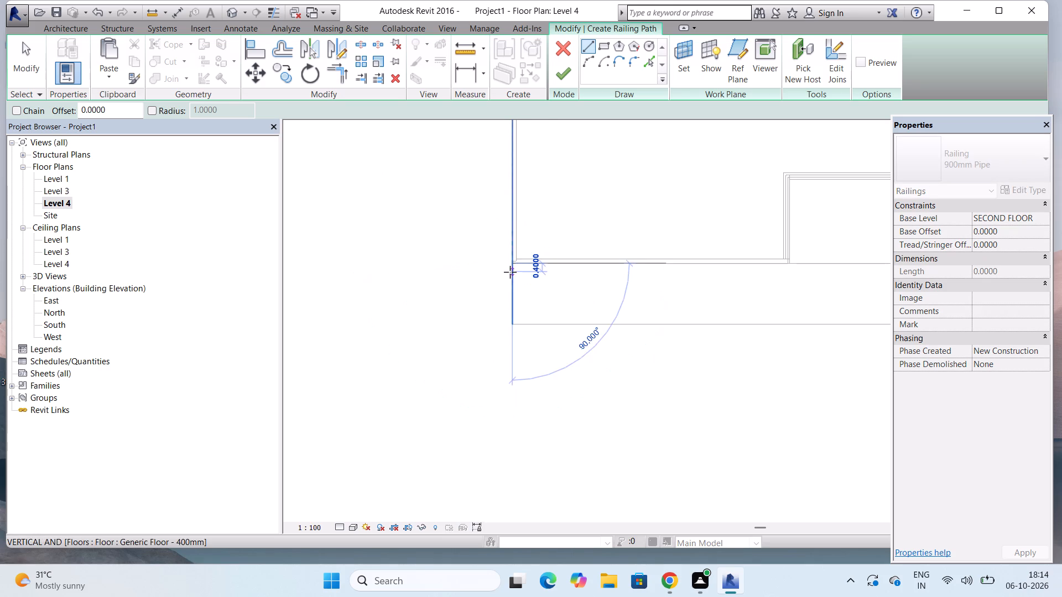
{"action": "scroll", "coordinate": [508, 280], "scroll_direction": "down", "scroll_amount": 2}
{"action": "left_click", "coordinate": [506, 317]}
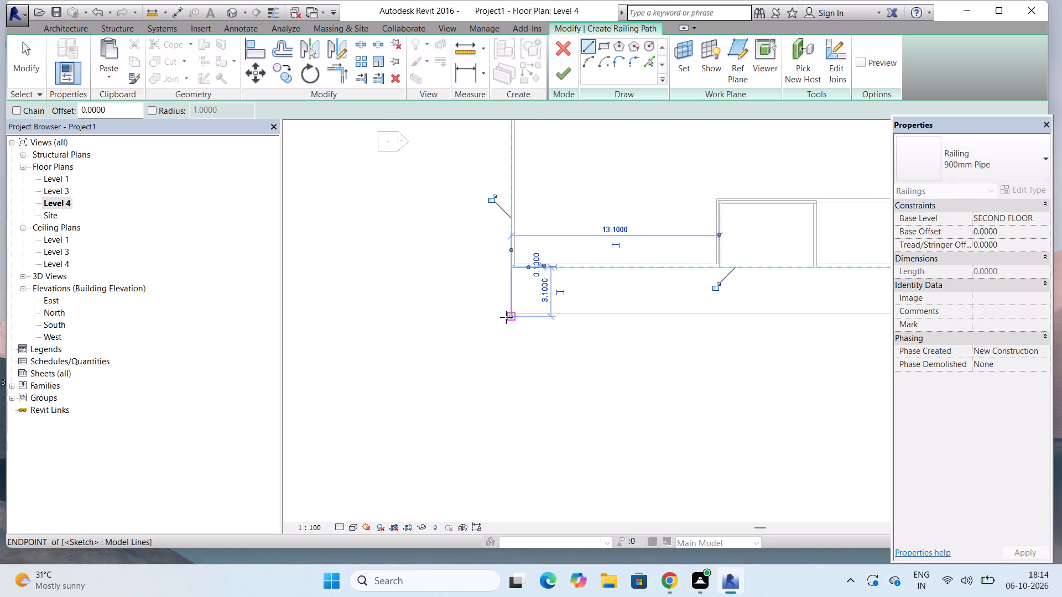
Sketch a second railing line about 2.9 m long along the slab extension's east edge and try to finish the railing.
{"action": "scroll", "coordinate": [506, 317], "scroll_direction": "down", "scroll_amount": 6}
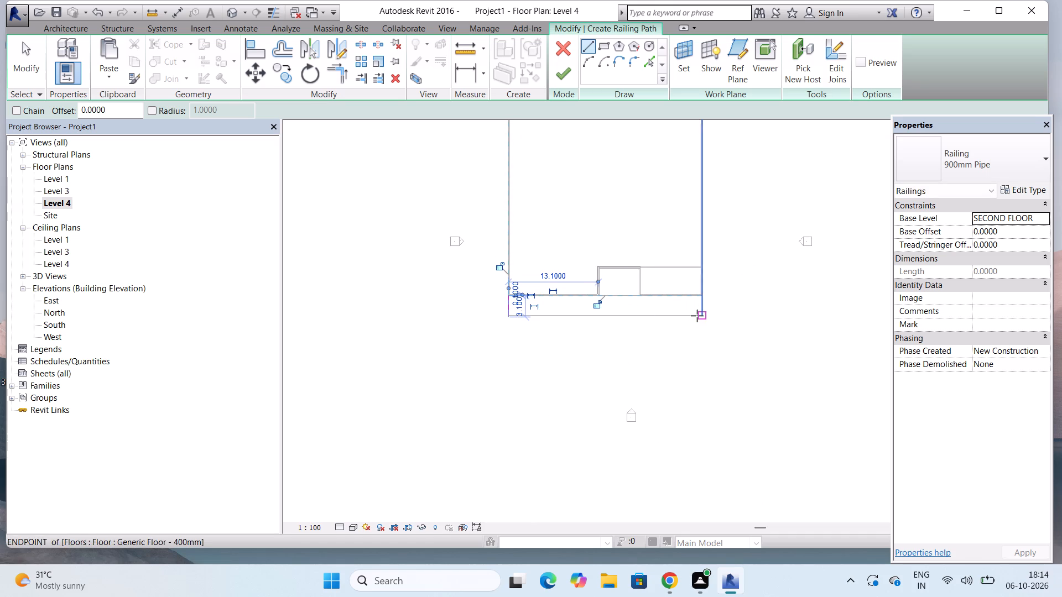
{"action": "scroll", "coordinate": [697, 316], "scroll_direction": "up", "scroll_amount": 6}
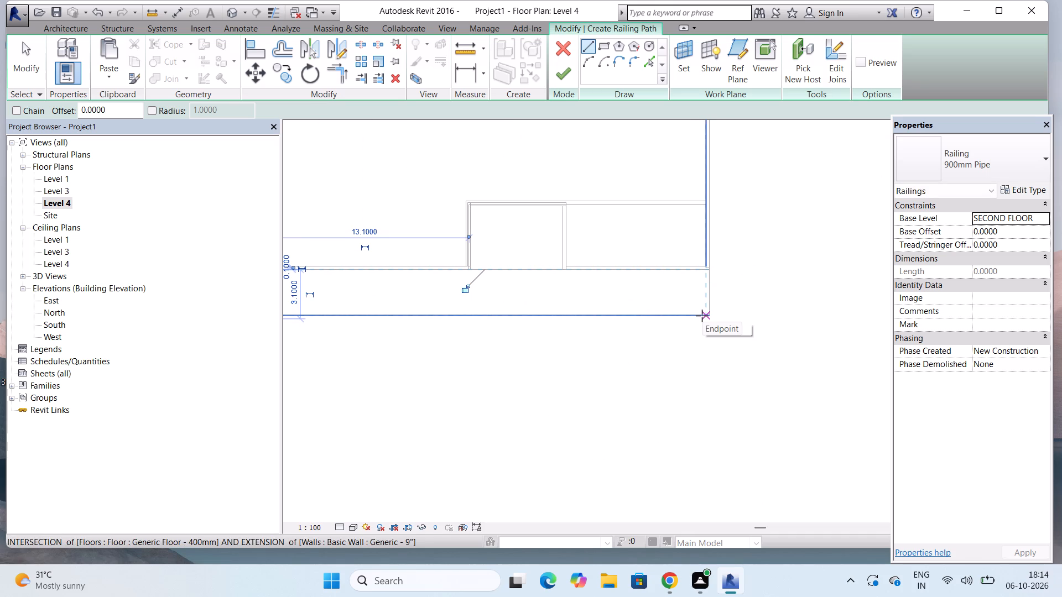
{"action": "left_click", "coordinate": [708, 315]}
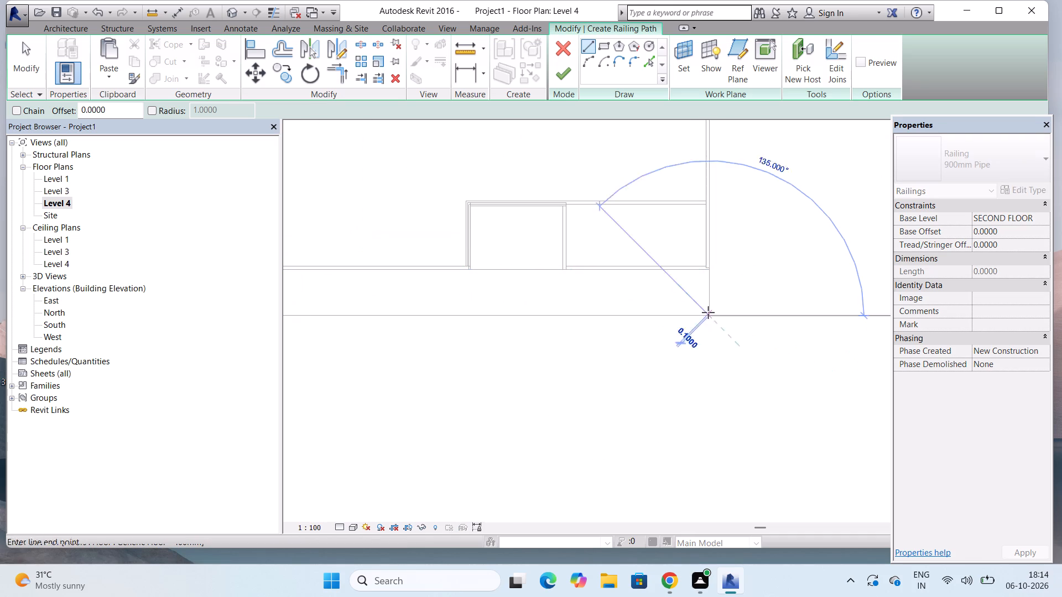
{"action": "left_click", "coordinate": [708, 271]}
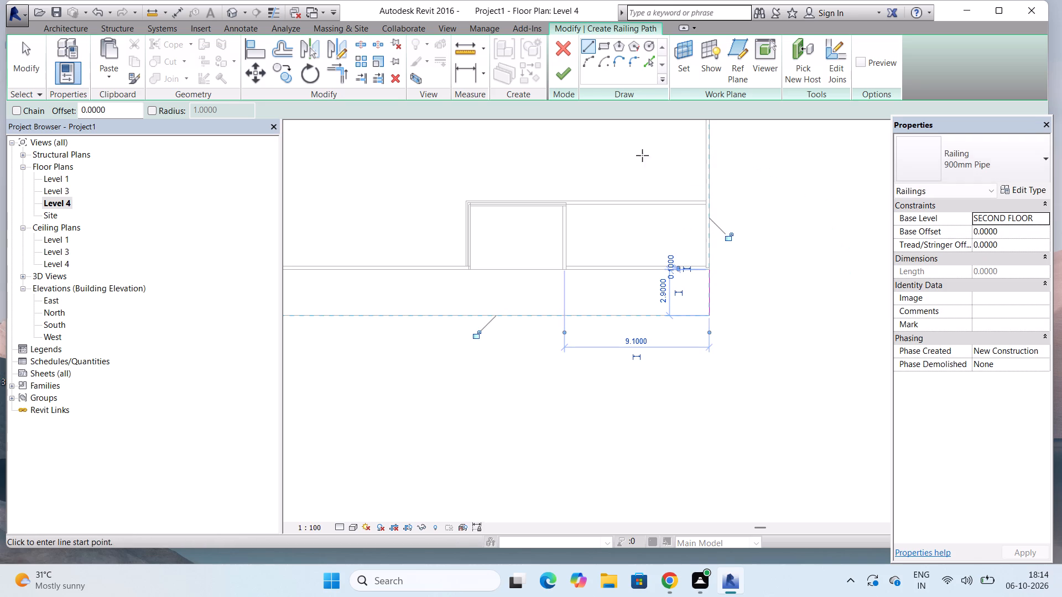
{"action": "left_click", "coordinate": [560, 70]}
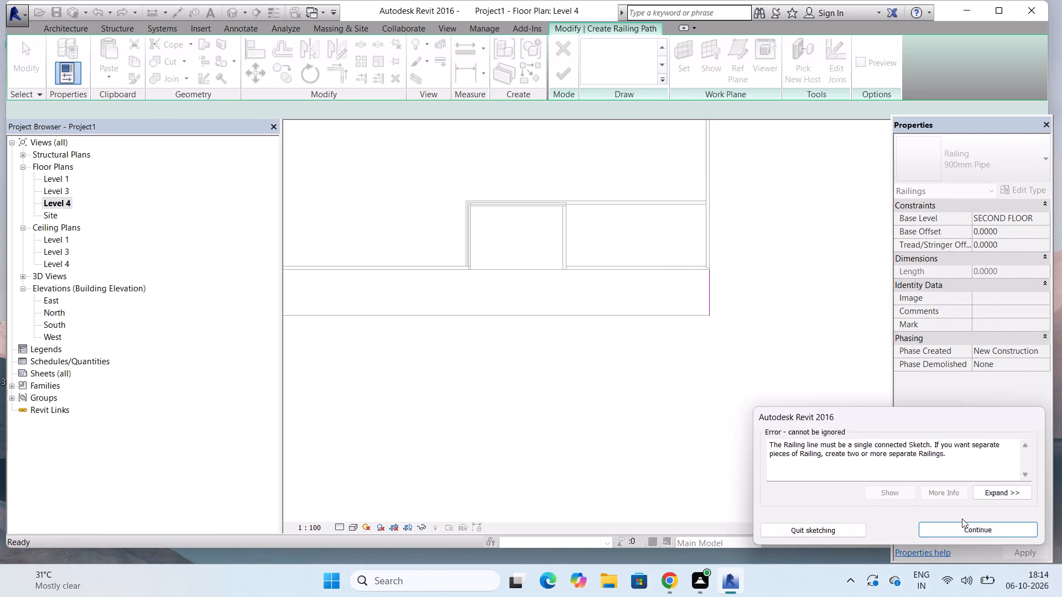
{"action": "left_click", "coordinate": [869, 358]}
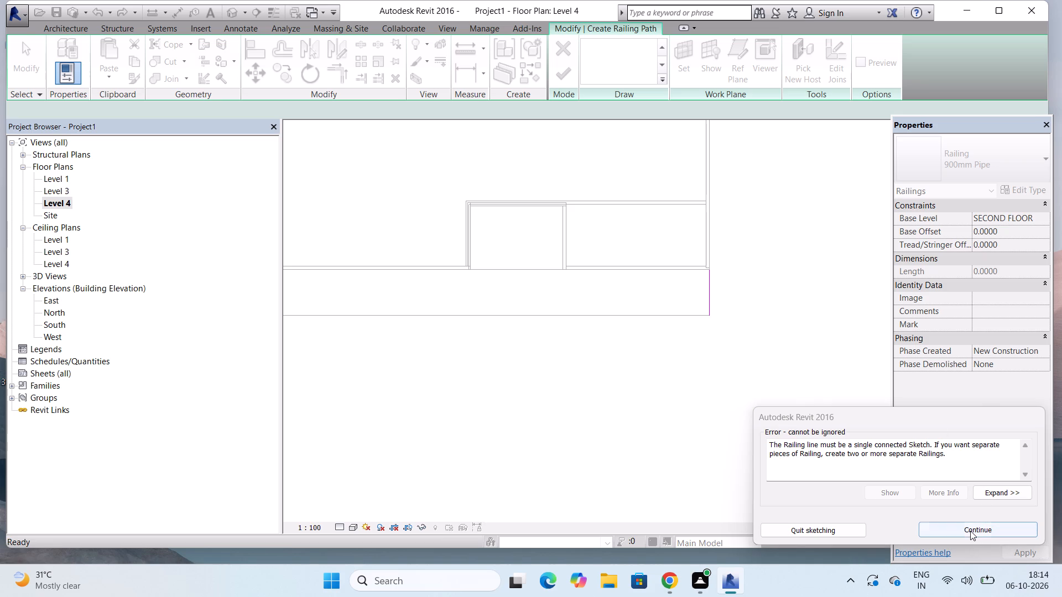
{"action": "left_click", "coordinate": [970, 531]}
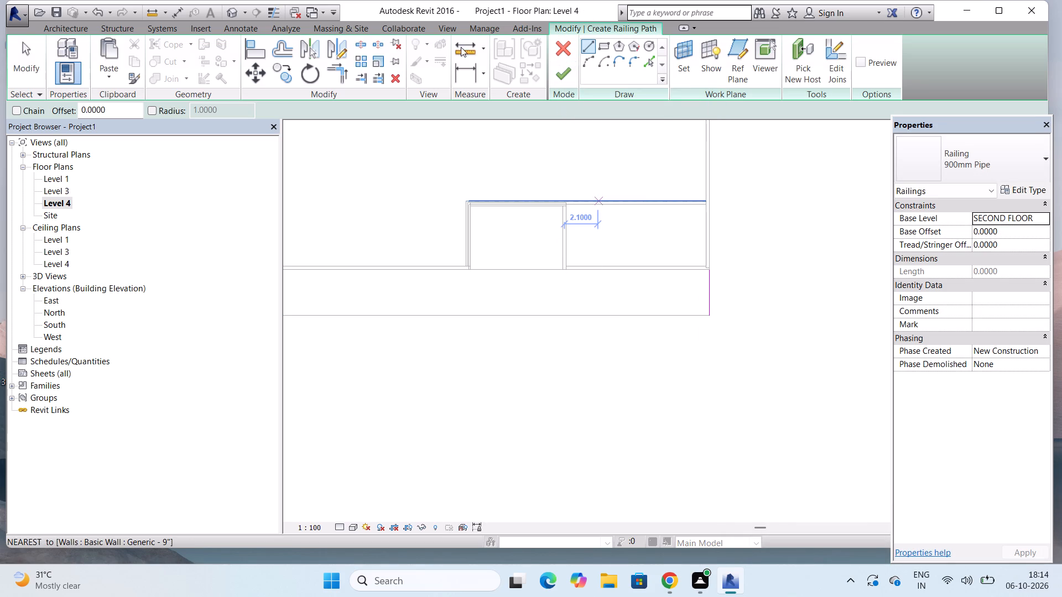
Switch to the 3D view, try to cancel the railing path sketch, and dismiss the notification card covering the model.
{"action": "left_click", "coordinate": [236, 9]}
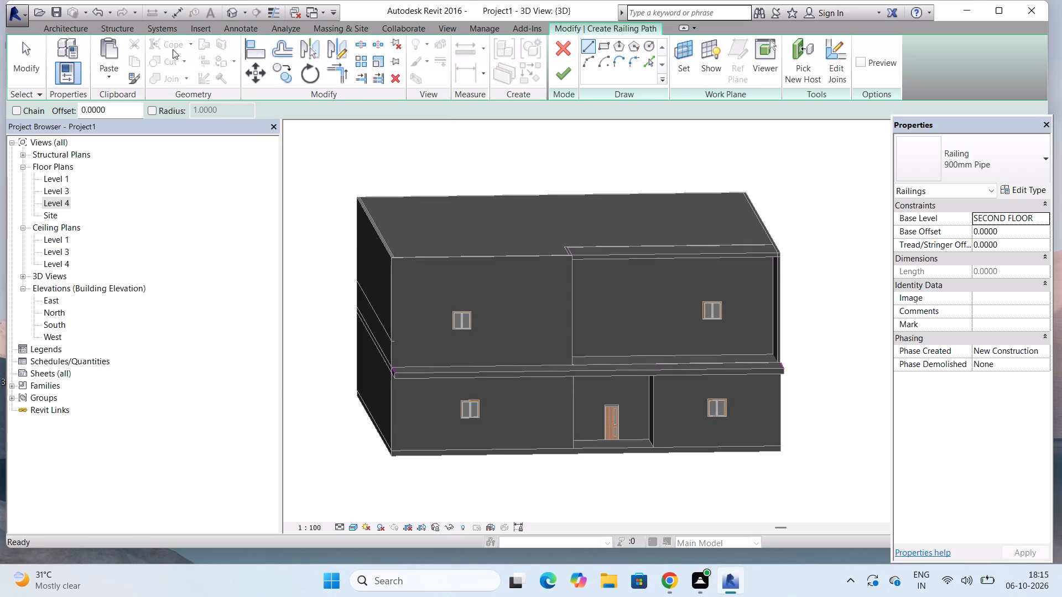
{"action": "left_click", "coordinate": [71, 29]}
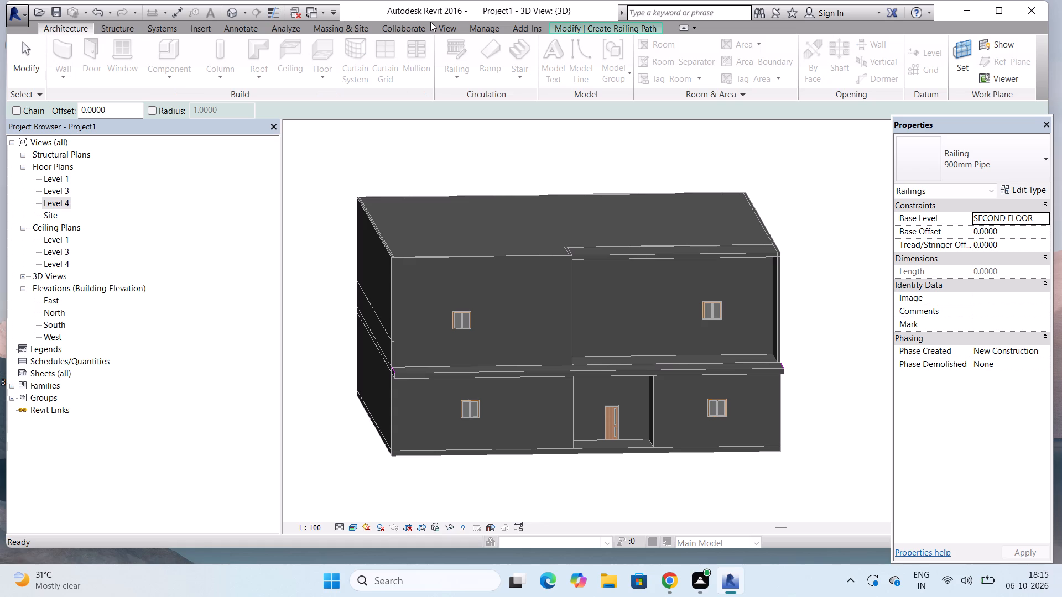
{"action": "left_click", "coordinate": [586, 25]}
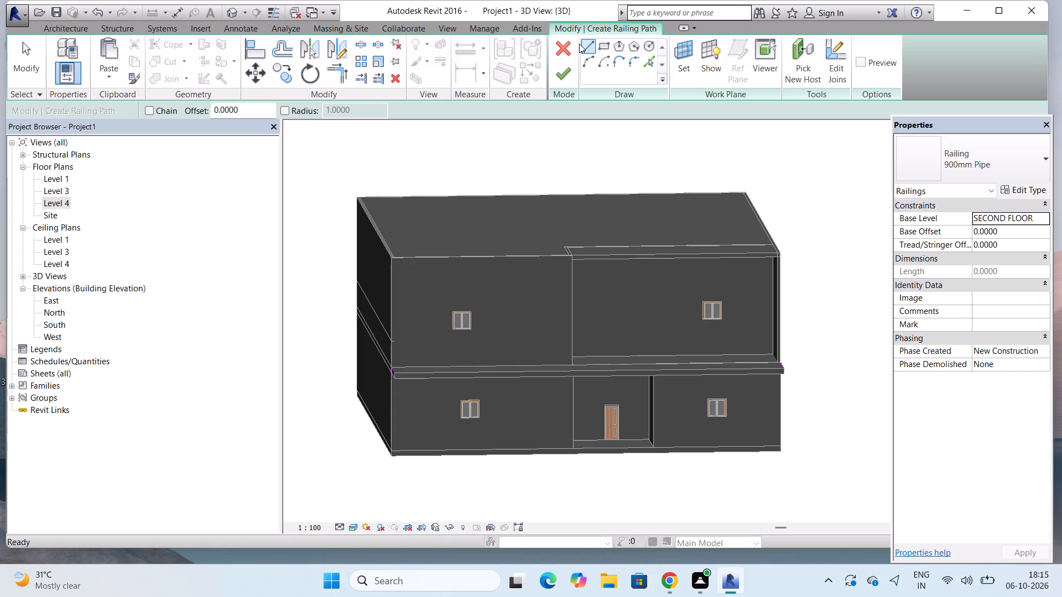
{"action": "left_click", "coordinate": [562, 50]}
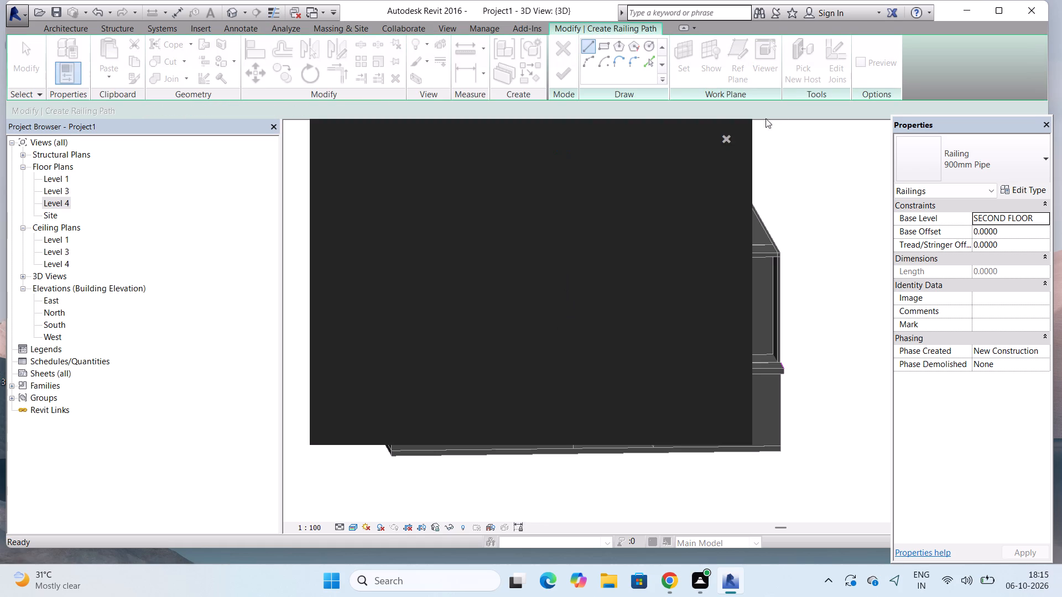
{"action": "left_click", "coordinate": [725, 139]}
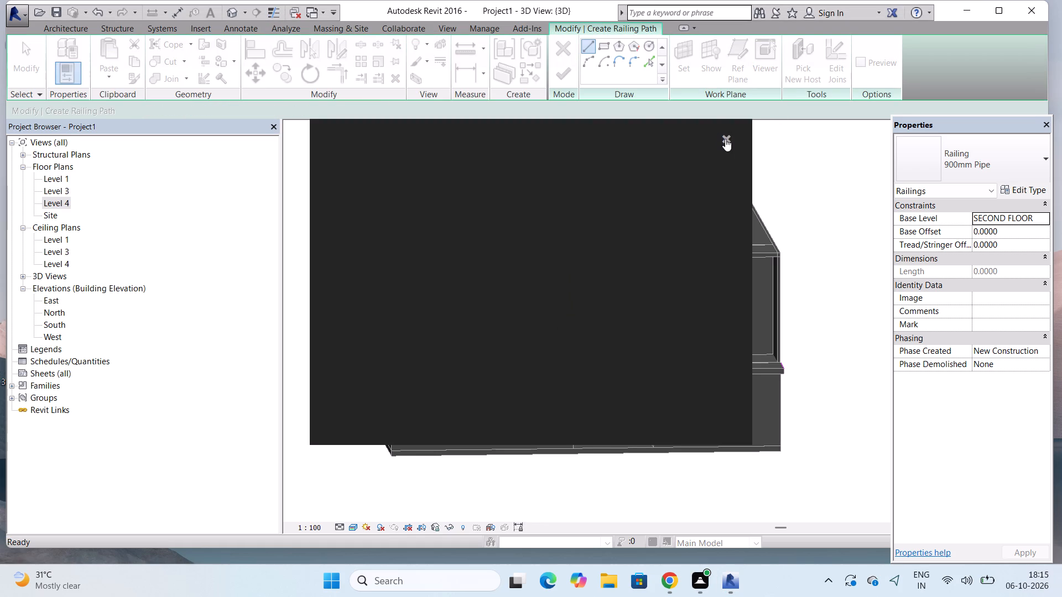
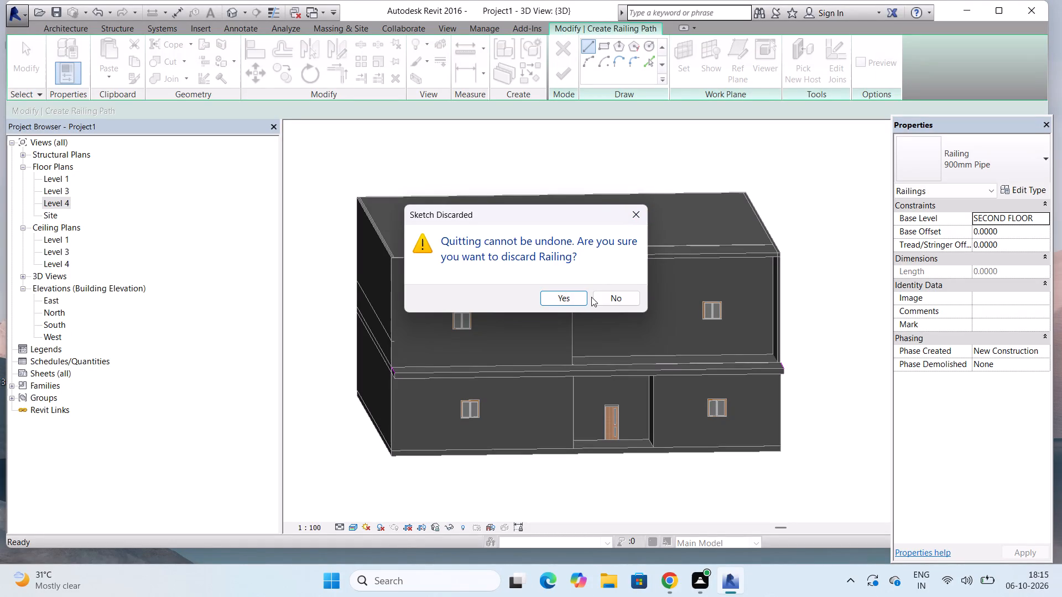
Keep the railing sketch instead of discarding it and reopen the Level 4 floor plan around the slab extension.
{"action": "left_click", "coordinate": [630, 210]}
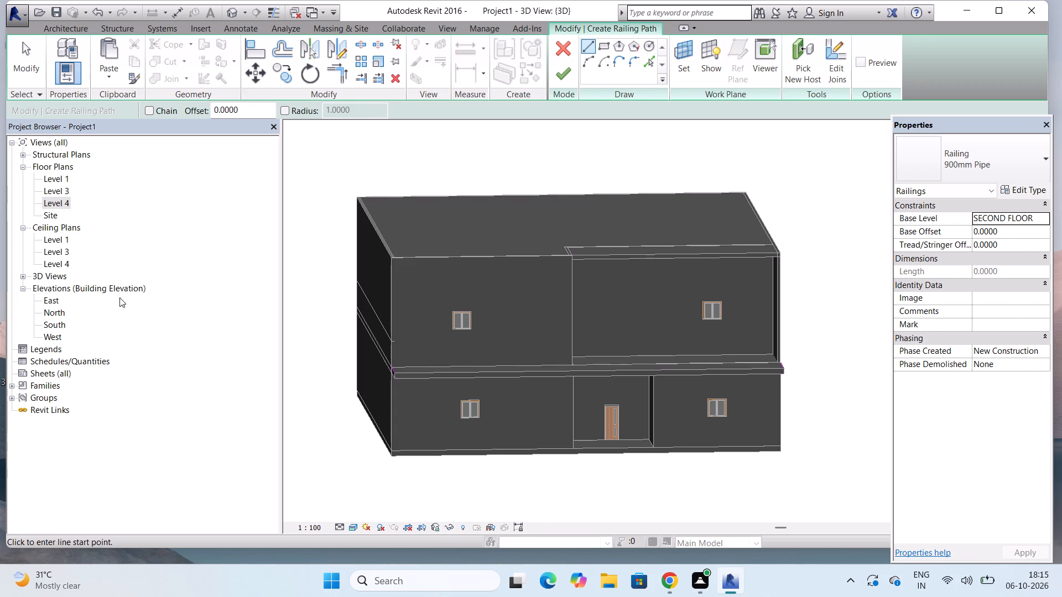
{"action": "double_click", "coordinate": [67, 199]}
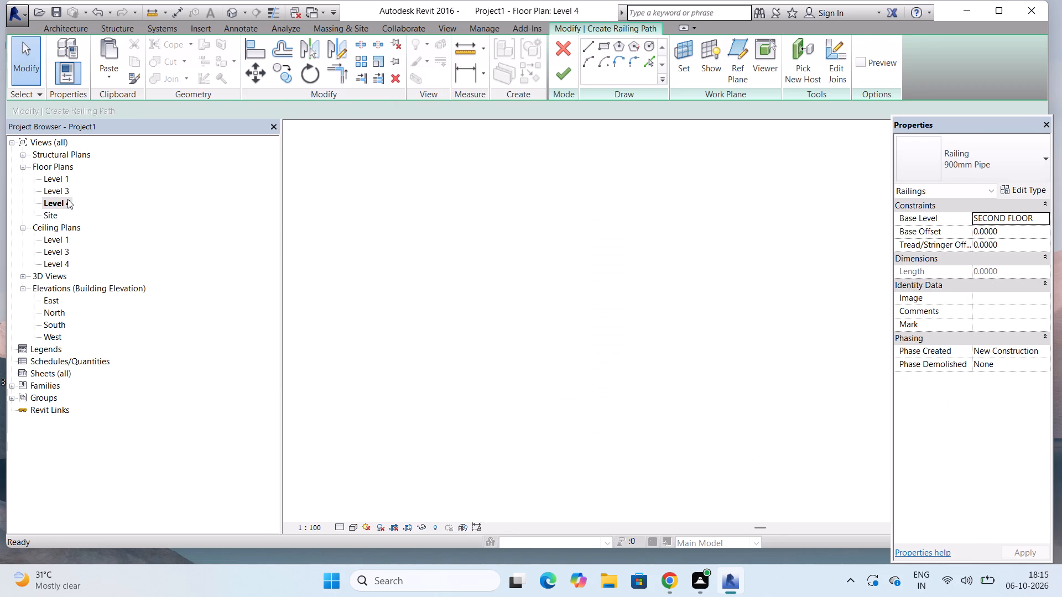
{"action": "scroll", "coordinate": [645, 293], "scroll_direction": "down", "scroll_amount": 5}
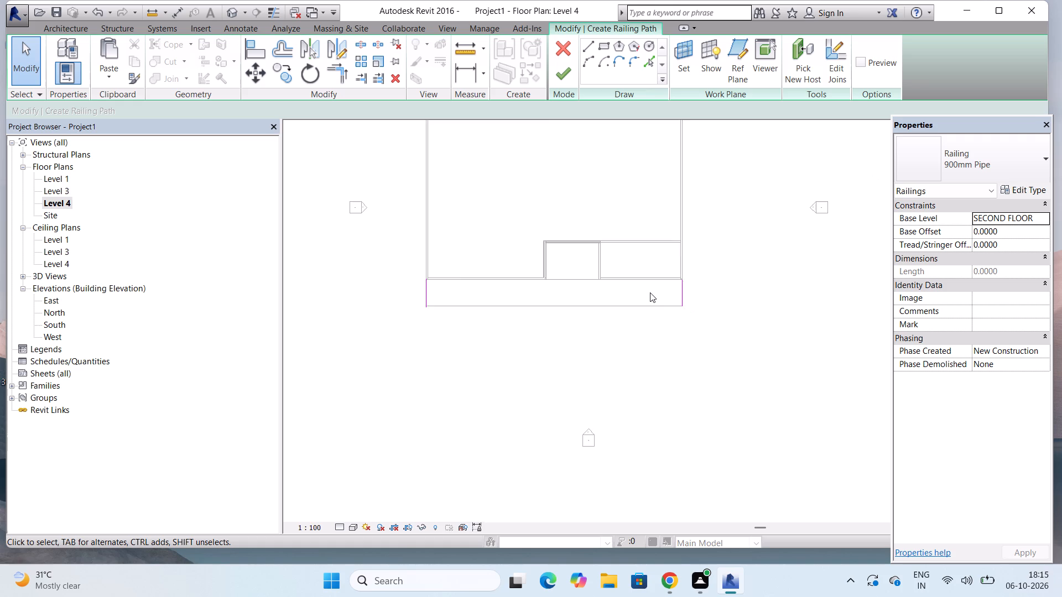
{"action": "scroll", "coordinate": [650, 292], "scroll_direction": "down", "scroll_amount": 1}
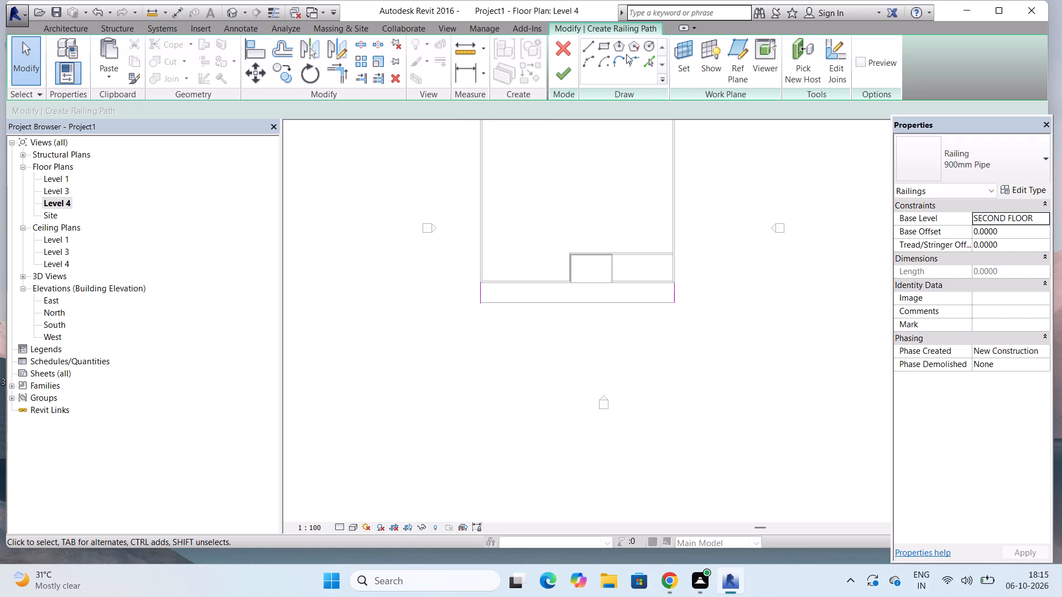
Delete the railing line that overshoots the slab corner on the extension's west edge.
{"action": "left_click", "coordinate": [590, 46]}
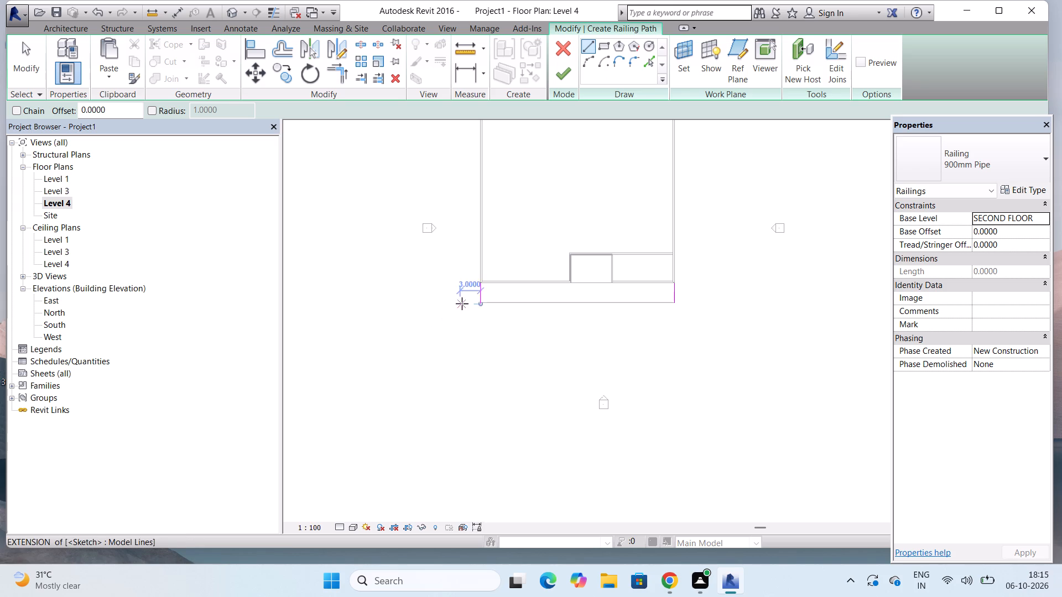
{"action": "scroll", "coordinate": [462, 303], "scroll_direction": "up", "scroll_amount": 8}
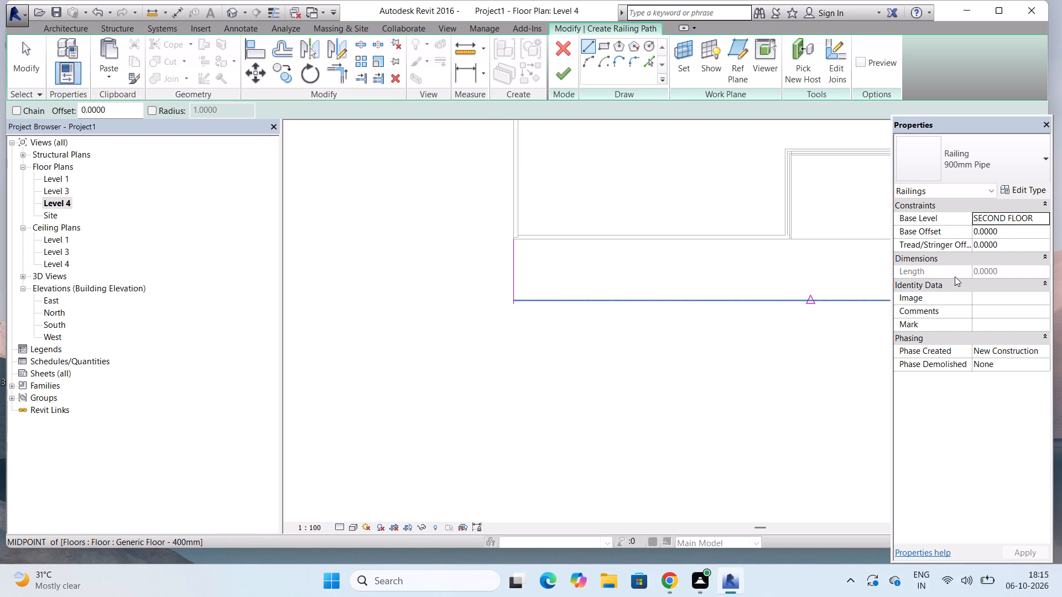
{"action": "scroll", "coordinate": [514, 311], "scroll_direction": "up", "scroll_amount": 10}
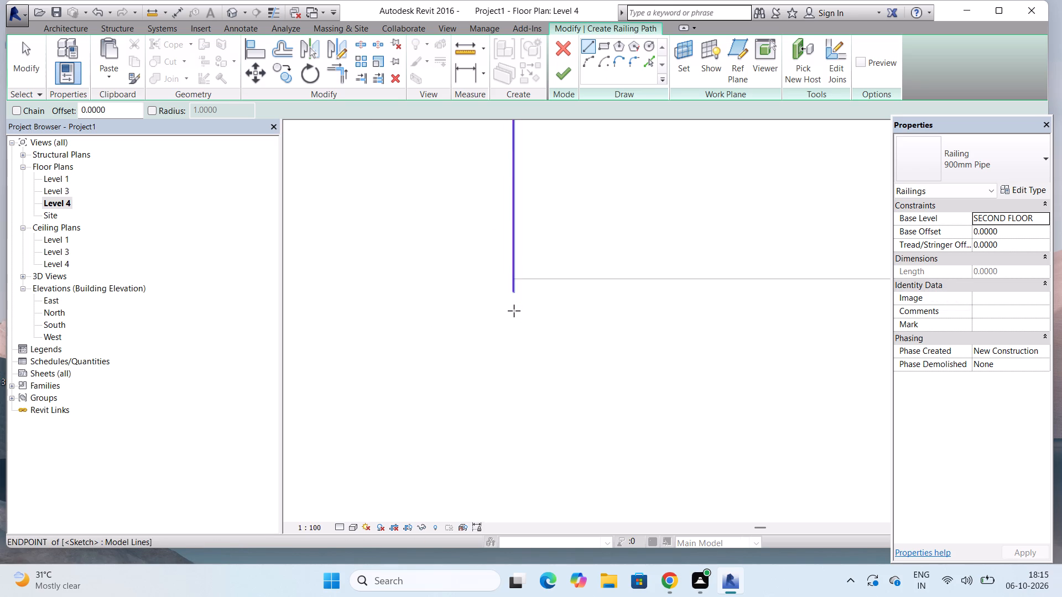
{"action": "scroll", "coordinate": [514, 311], "scroll_direction": "up", "scroll_amount": 1}
{"action": "scroll", "coordinate": [514, 311], "scroll_direction": "down", "scroll_amount": 6}
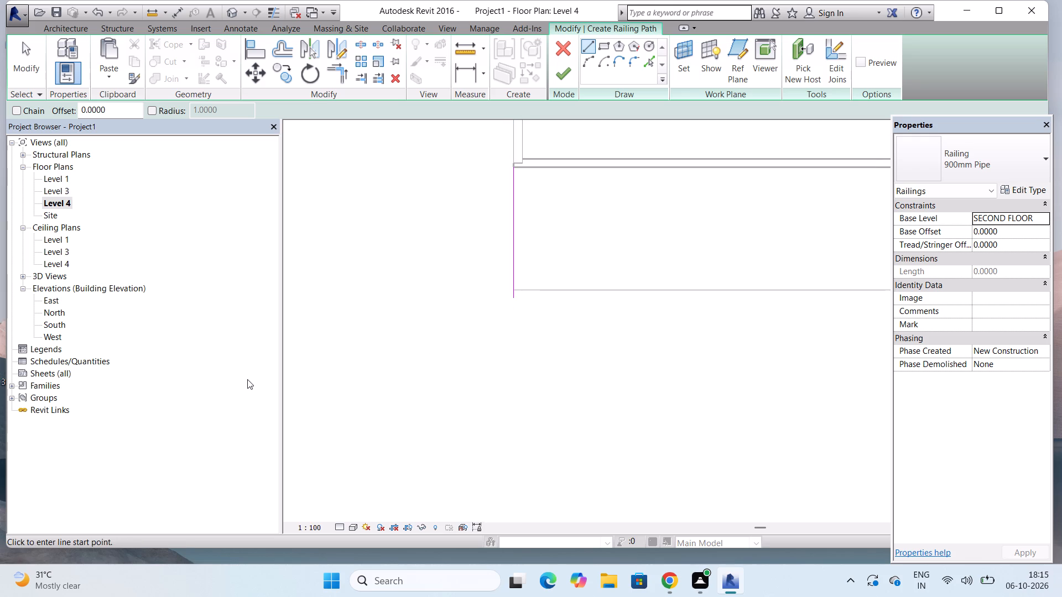
{"action": "key", "text": "Escape"}
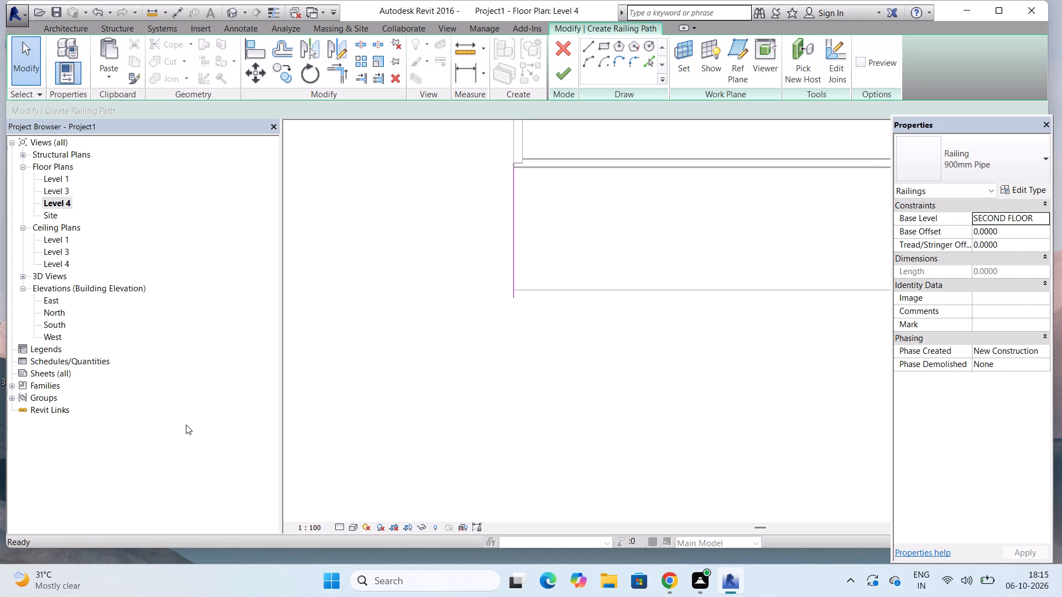
{"action": "left_click", "coordinate": [516, 295]}
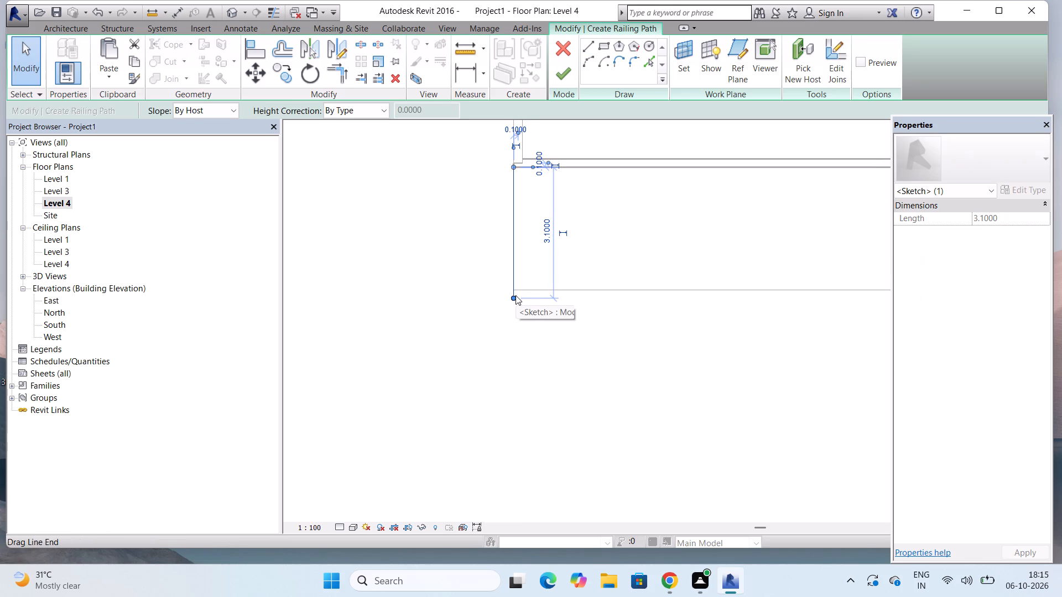
{"action": "key", "text": "Delete"}
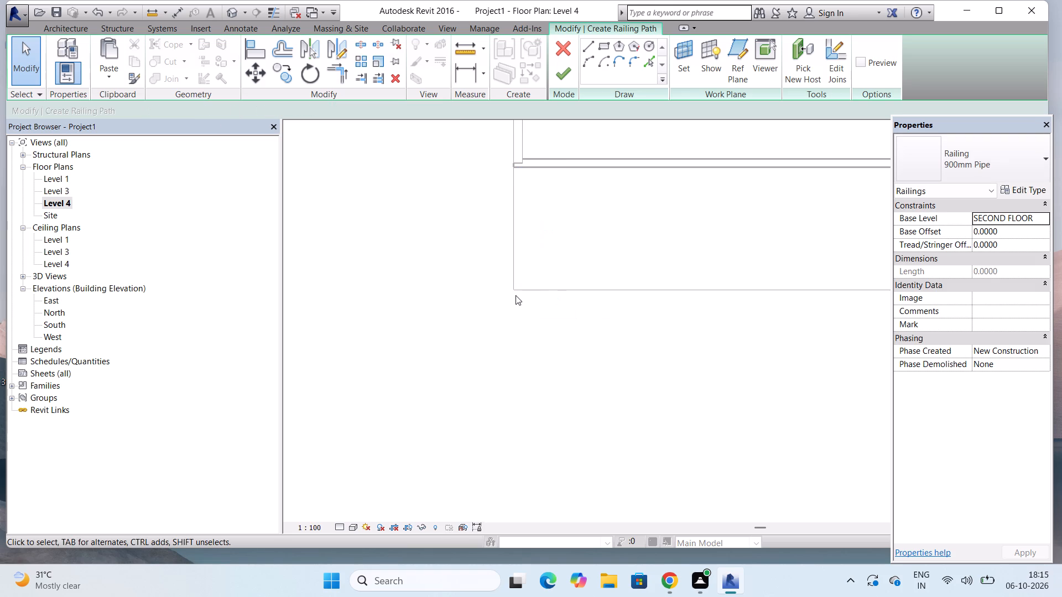
Sketch a railing line about 2.9 m long on the slab extension's west edge, from the wall corner to the slab corner.
{"action": "left_click", "coordinate": [592, 42]}
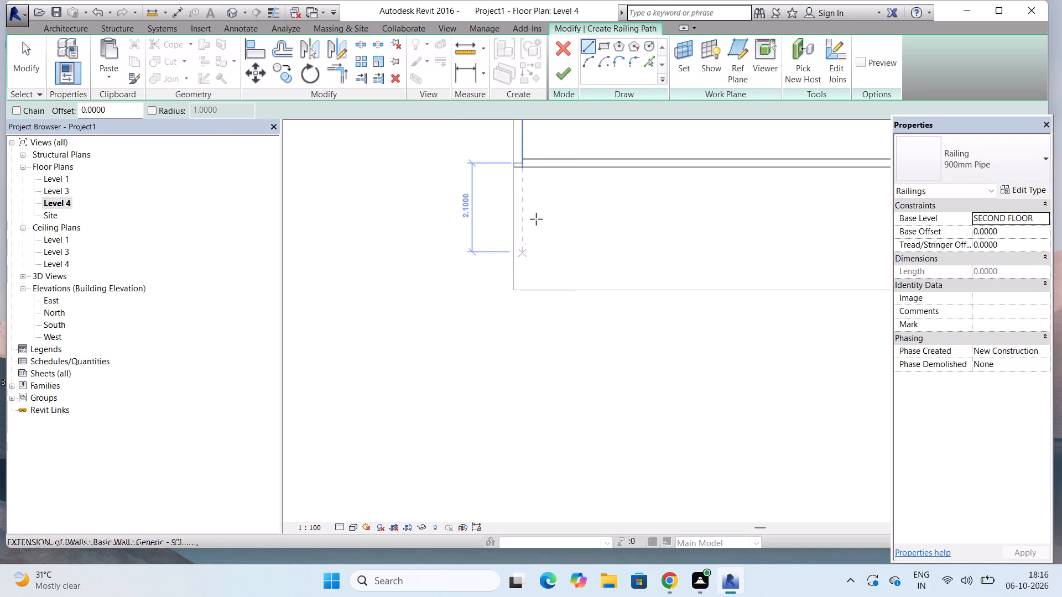
{"action": "left_click", "coordinate": [517, 172]}
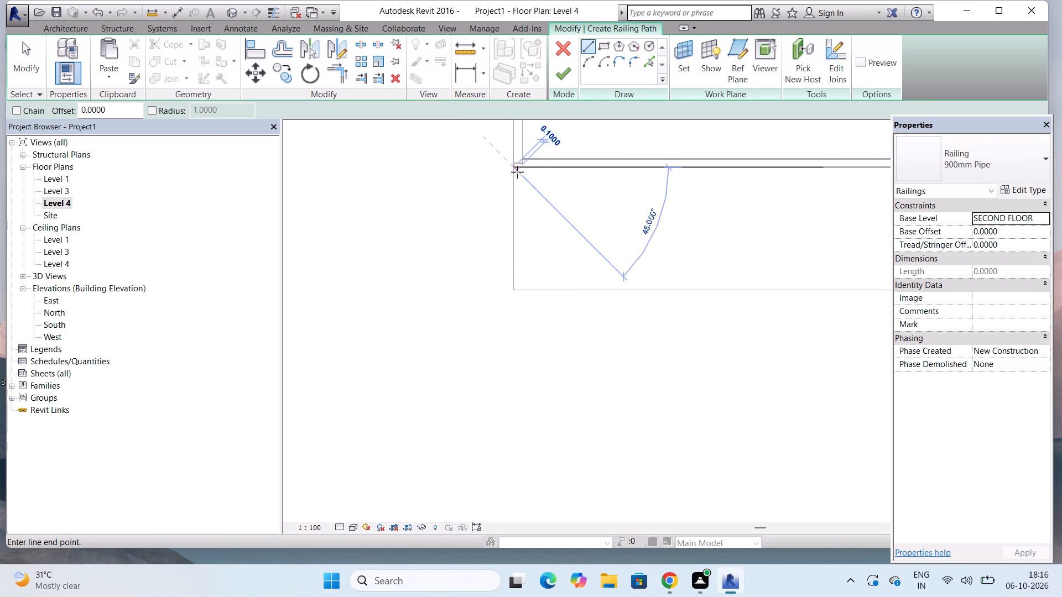
{"action": "left_click", "coordinate": [513, 291]}
Sketch another railing line along the slab extension's east edge, from the slab's southeast corner up to the wall corner.
{"action": "scroll", "coordinate": [513, 291], "scroll_direction": "down", "scroll_amount": 2}
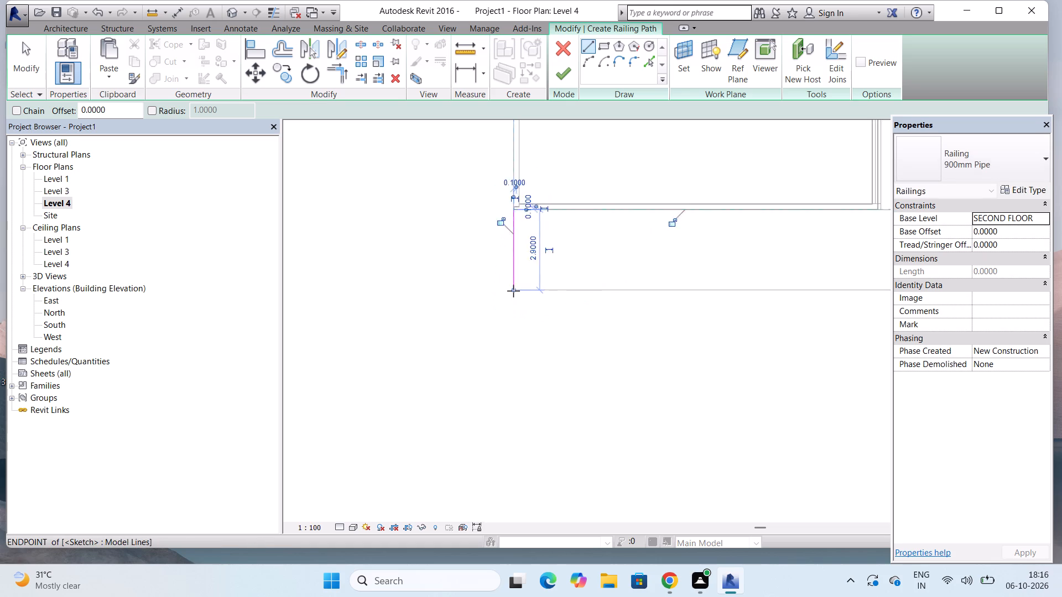
{"action": "scroll", "coordinate": [513, 291], "scroll_direction": "down", "scroll_amount": 8}
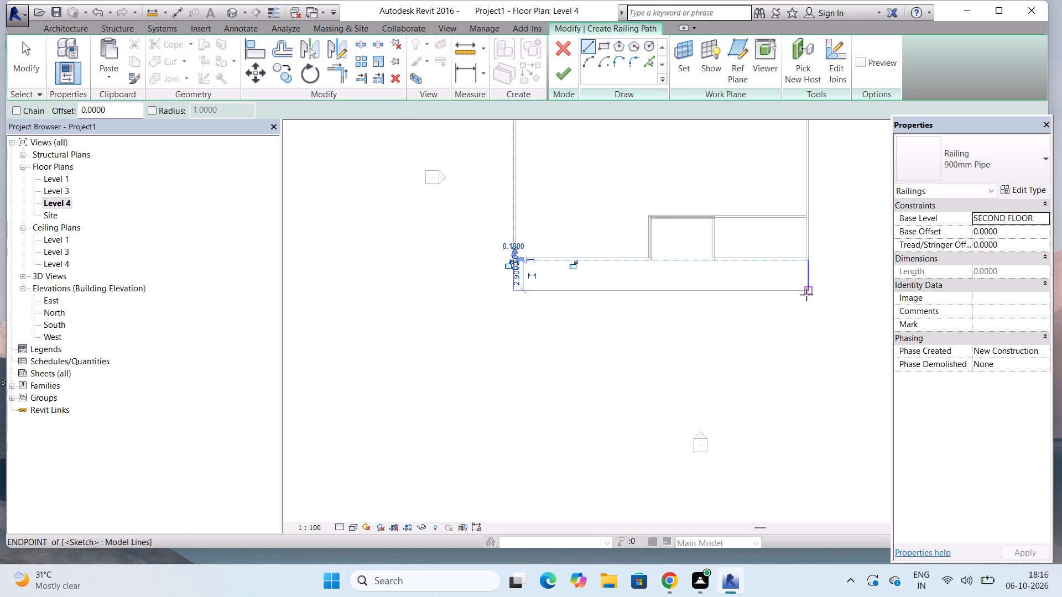
{"action": "left_click", "coordinate": [809, 290]}
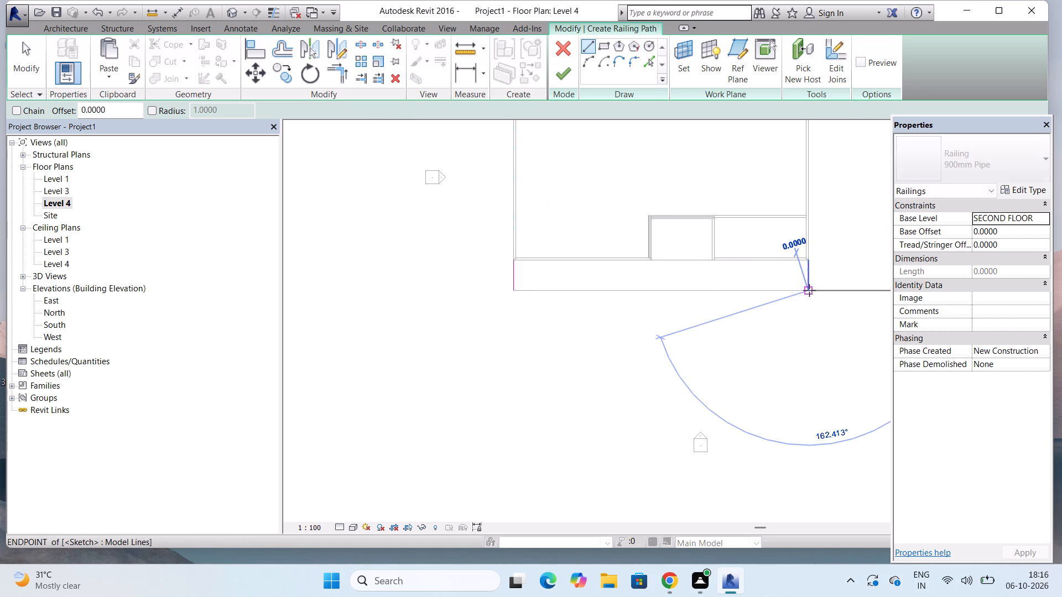
{"action": "scroll", "coordinate": [813, 264], "scroll_direction": "up", "scroll_amount": 2}
{"action": "left_click", "coordinate": [806, 259]}
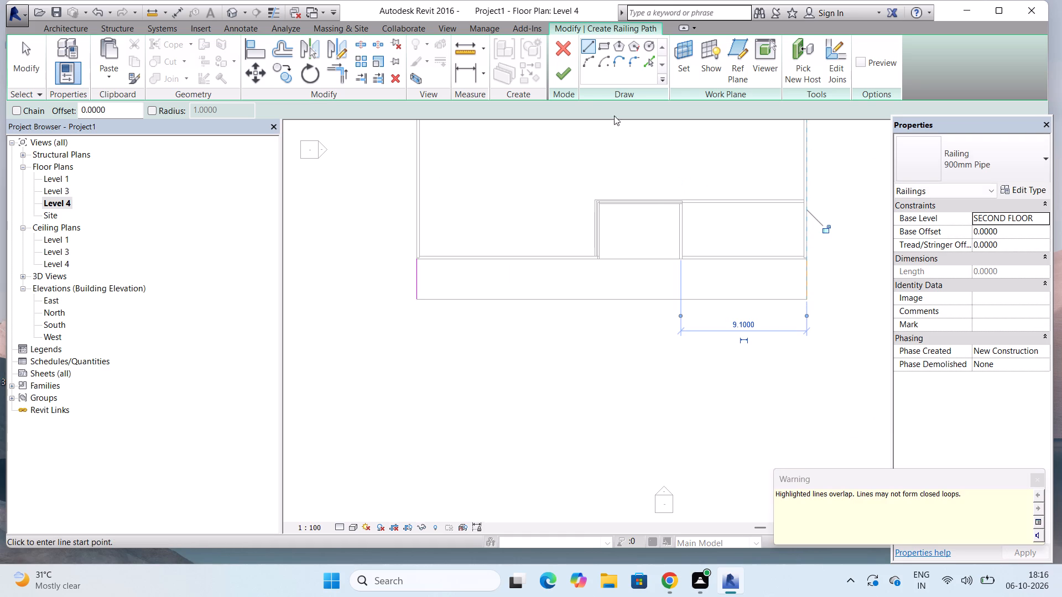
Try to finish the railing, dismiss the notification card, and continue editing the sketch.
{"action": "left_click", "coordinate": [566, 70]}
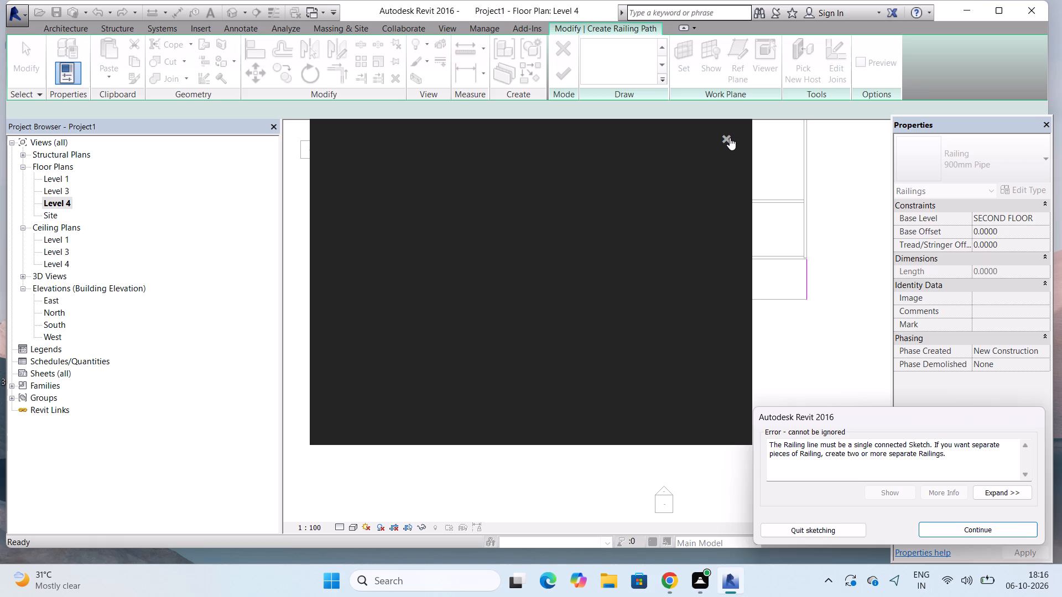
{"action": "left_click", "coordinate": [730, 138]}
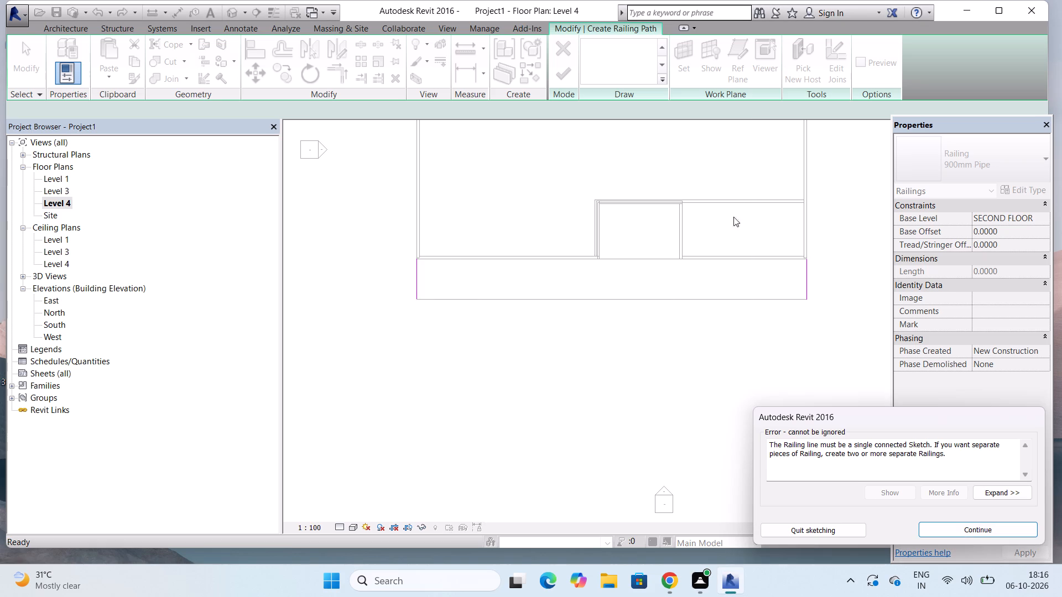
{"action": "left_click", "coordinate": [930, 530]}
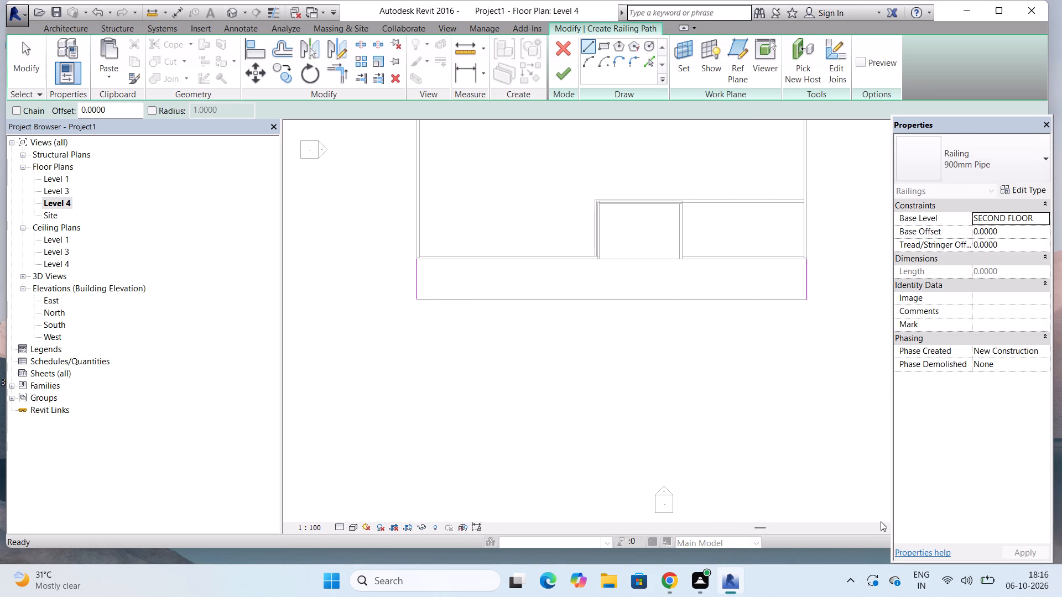
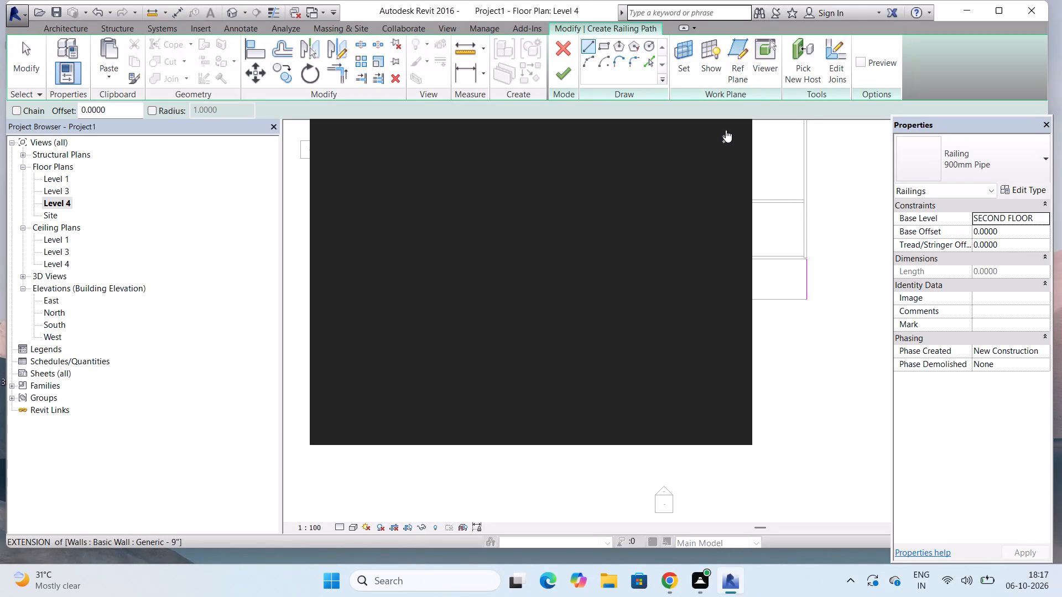
Dismiss the Autodesk Genuine notification card covering the floor plan to return to the railing sketch.
{"action": "left_click", "coordinate": [726, 135]}
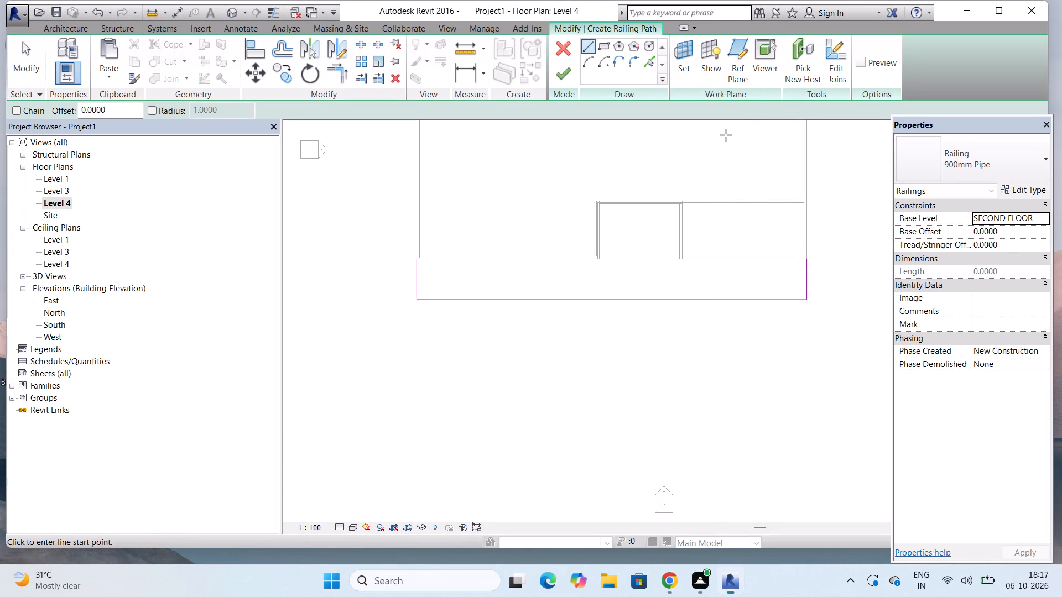
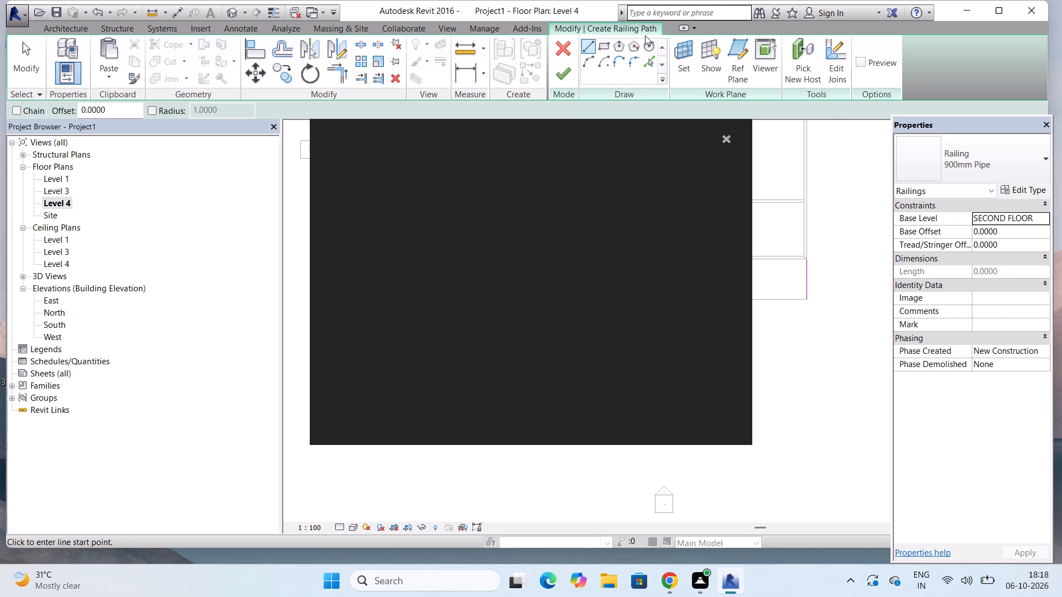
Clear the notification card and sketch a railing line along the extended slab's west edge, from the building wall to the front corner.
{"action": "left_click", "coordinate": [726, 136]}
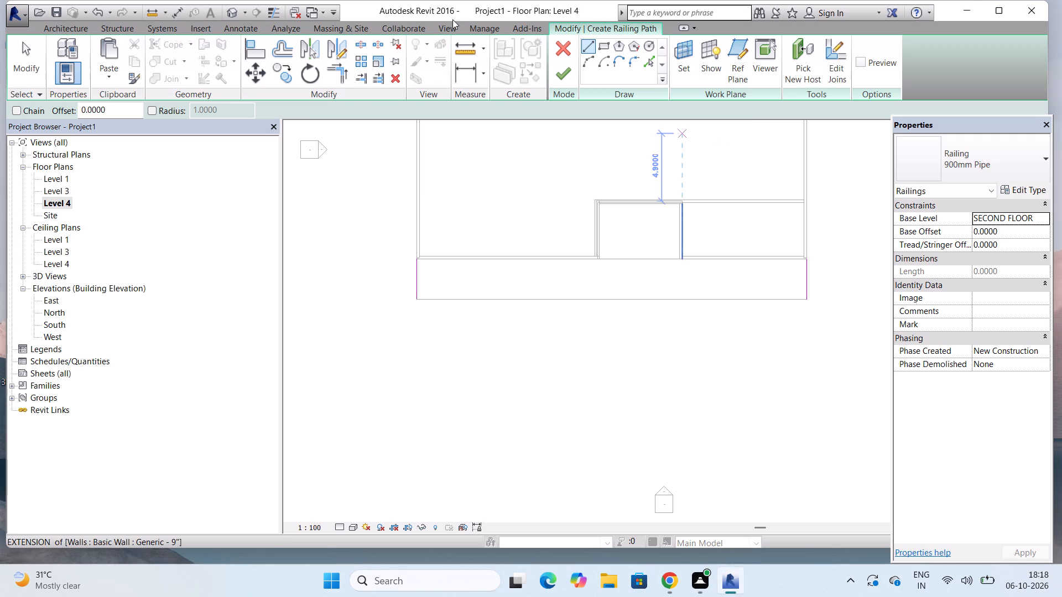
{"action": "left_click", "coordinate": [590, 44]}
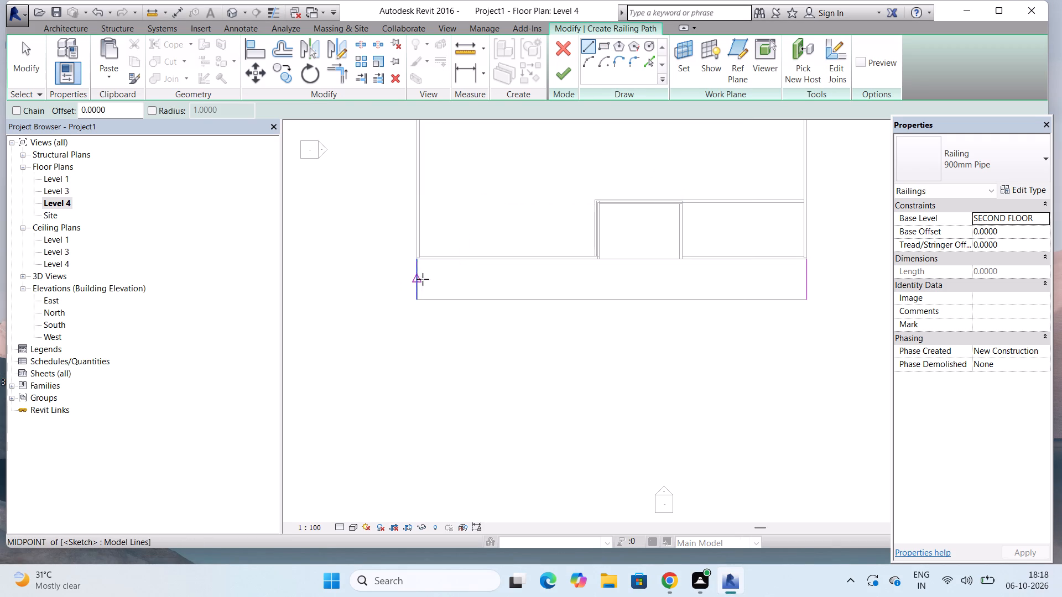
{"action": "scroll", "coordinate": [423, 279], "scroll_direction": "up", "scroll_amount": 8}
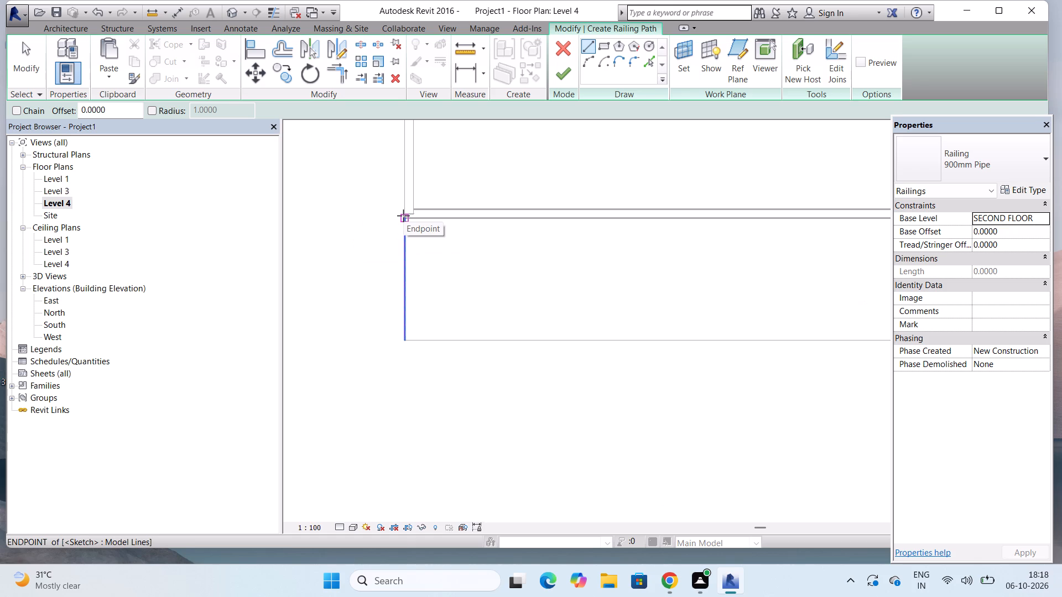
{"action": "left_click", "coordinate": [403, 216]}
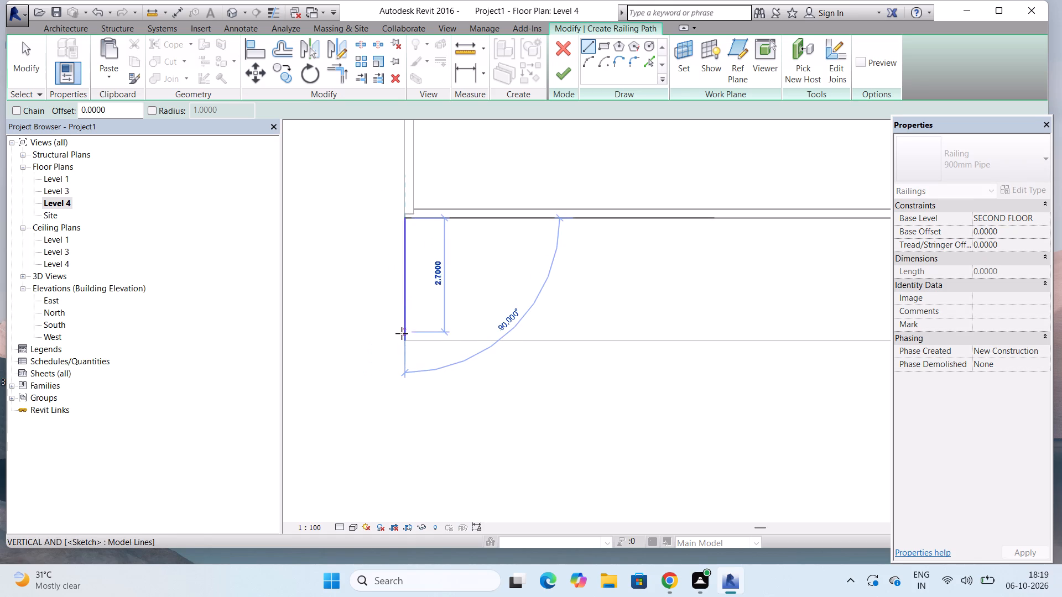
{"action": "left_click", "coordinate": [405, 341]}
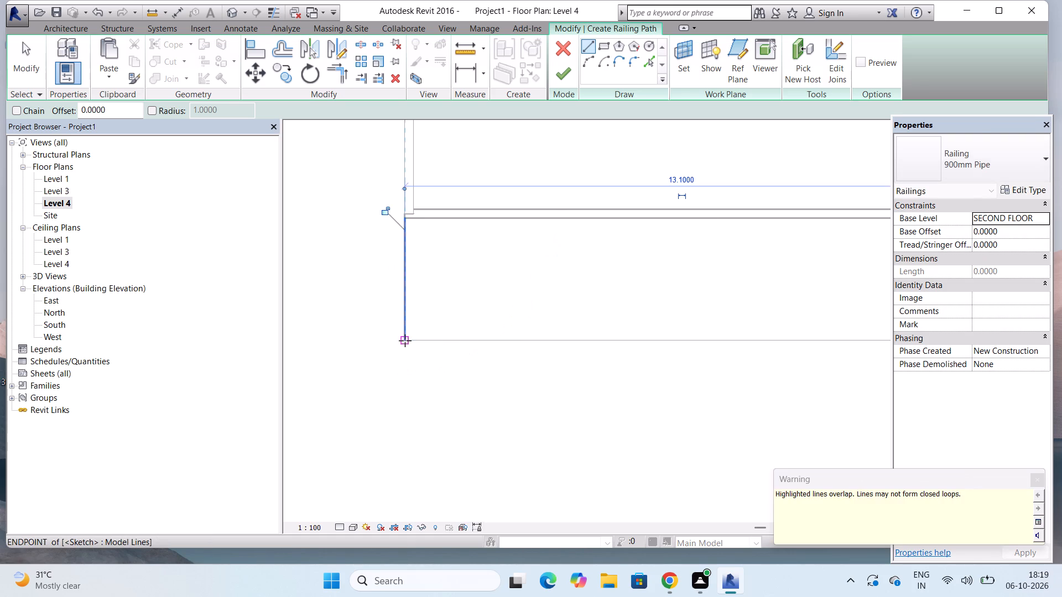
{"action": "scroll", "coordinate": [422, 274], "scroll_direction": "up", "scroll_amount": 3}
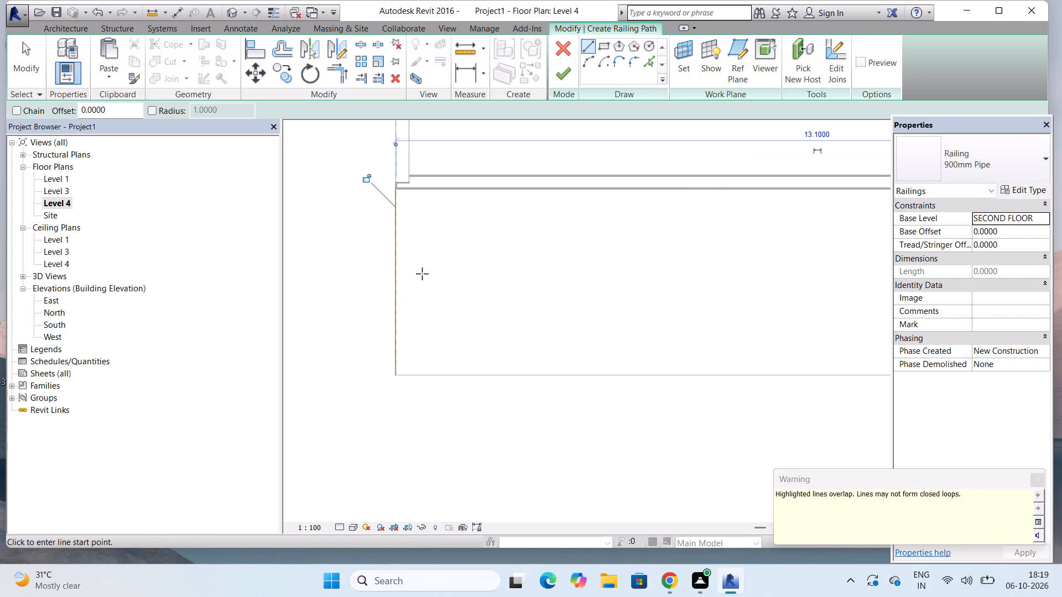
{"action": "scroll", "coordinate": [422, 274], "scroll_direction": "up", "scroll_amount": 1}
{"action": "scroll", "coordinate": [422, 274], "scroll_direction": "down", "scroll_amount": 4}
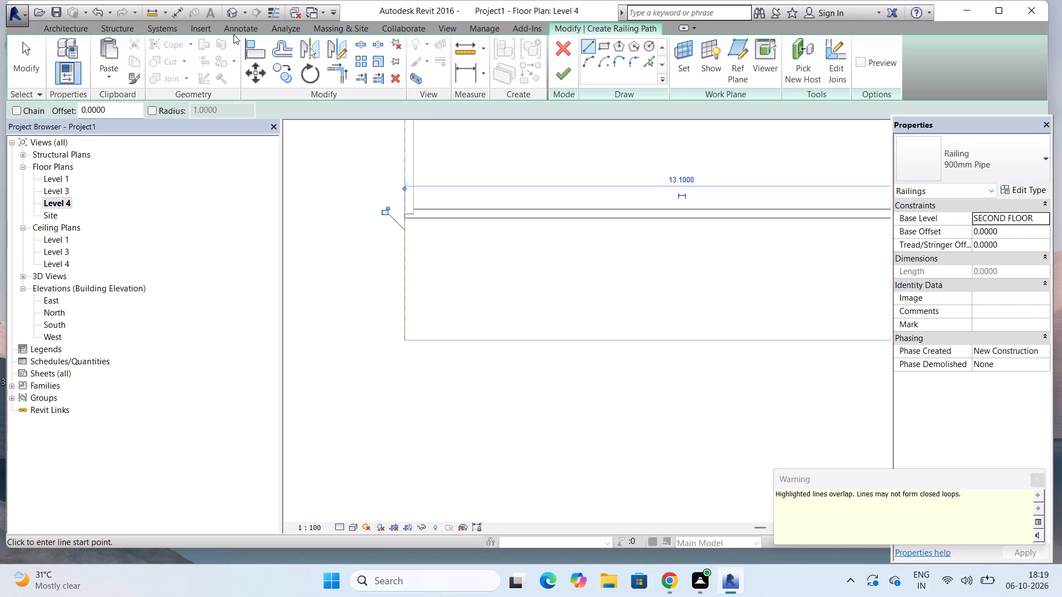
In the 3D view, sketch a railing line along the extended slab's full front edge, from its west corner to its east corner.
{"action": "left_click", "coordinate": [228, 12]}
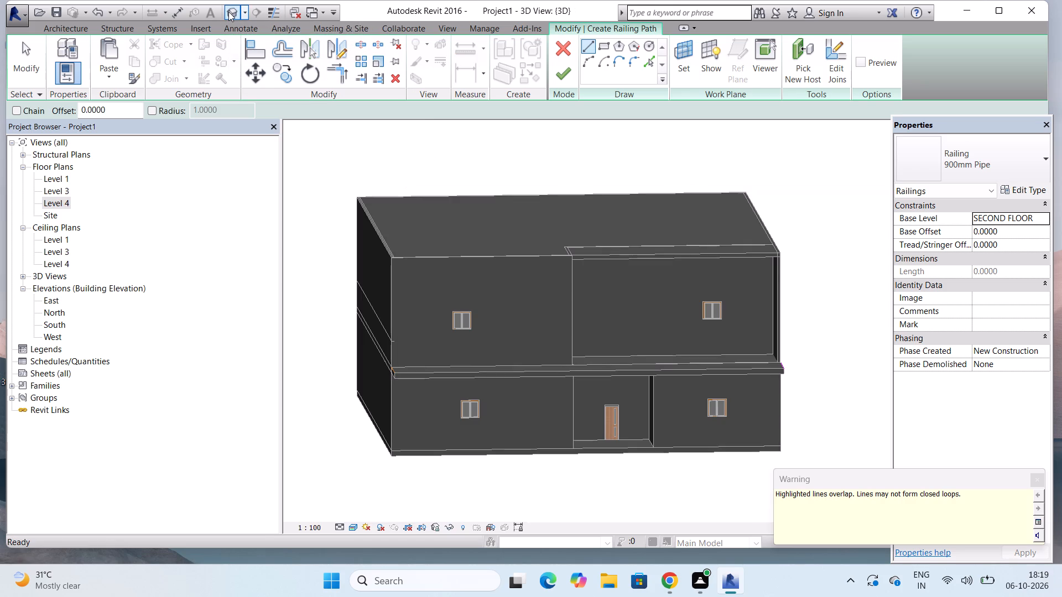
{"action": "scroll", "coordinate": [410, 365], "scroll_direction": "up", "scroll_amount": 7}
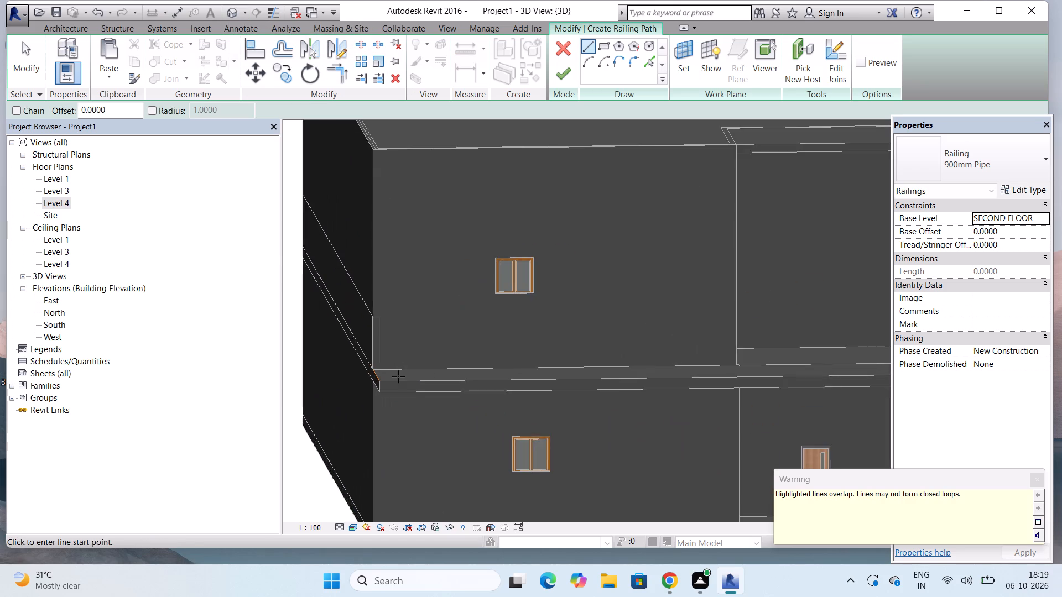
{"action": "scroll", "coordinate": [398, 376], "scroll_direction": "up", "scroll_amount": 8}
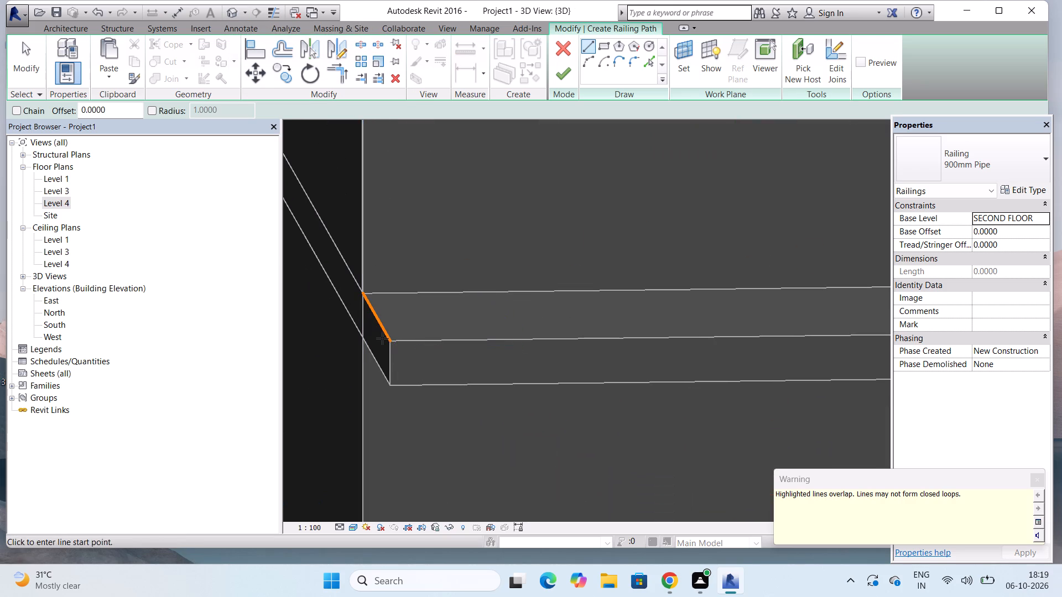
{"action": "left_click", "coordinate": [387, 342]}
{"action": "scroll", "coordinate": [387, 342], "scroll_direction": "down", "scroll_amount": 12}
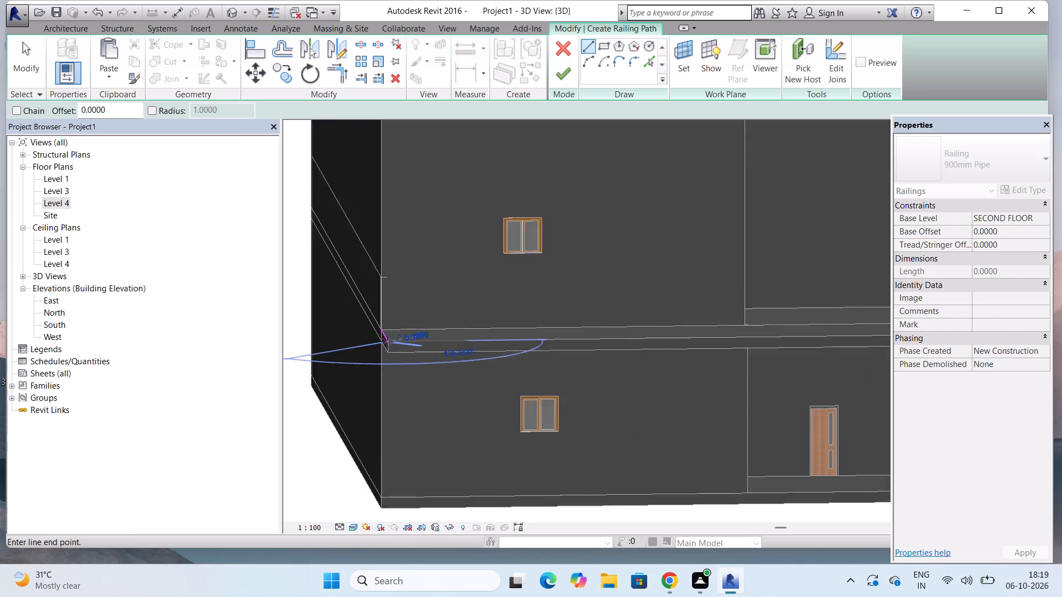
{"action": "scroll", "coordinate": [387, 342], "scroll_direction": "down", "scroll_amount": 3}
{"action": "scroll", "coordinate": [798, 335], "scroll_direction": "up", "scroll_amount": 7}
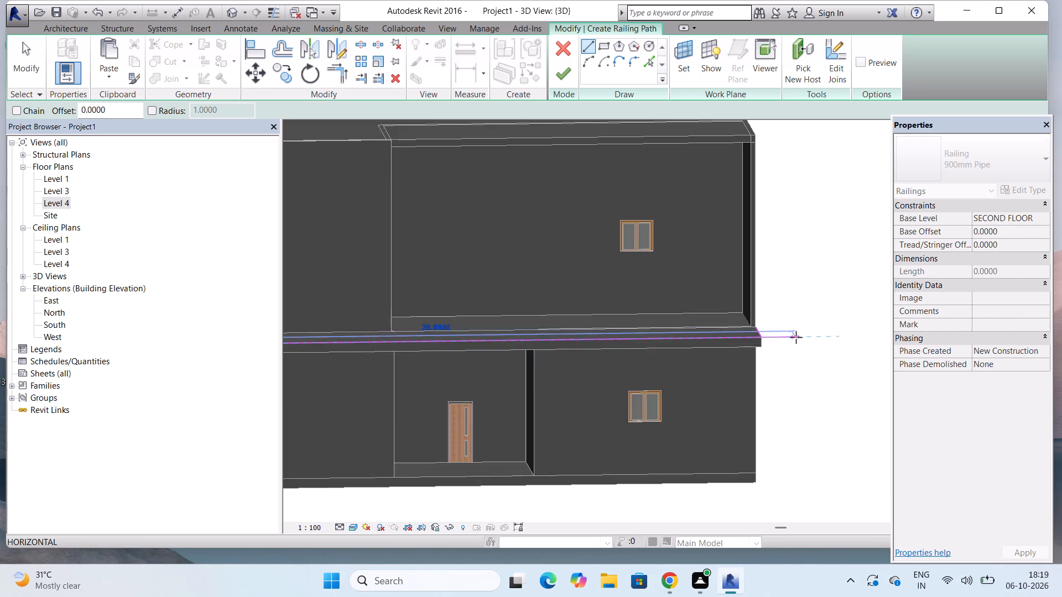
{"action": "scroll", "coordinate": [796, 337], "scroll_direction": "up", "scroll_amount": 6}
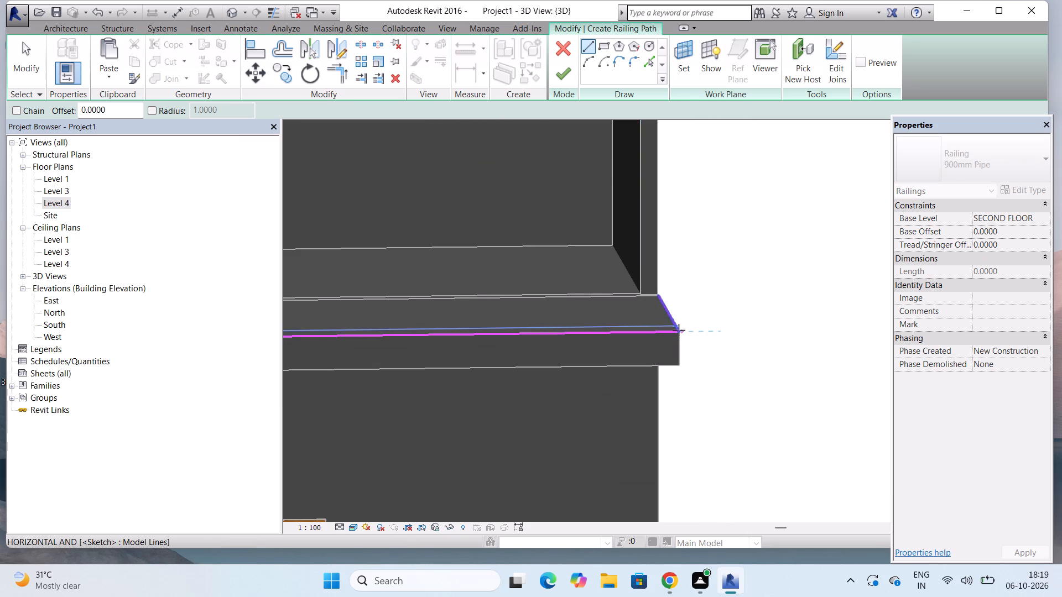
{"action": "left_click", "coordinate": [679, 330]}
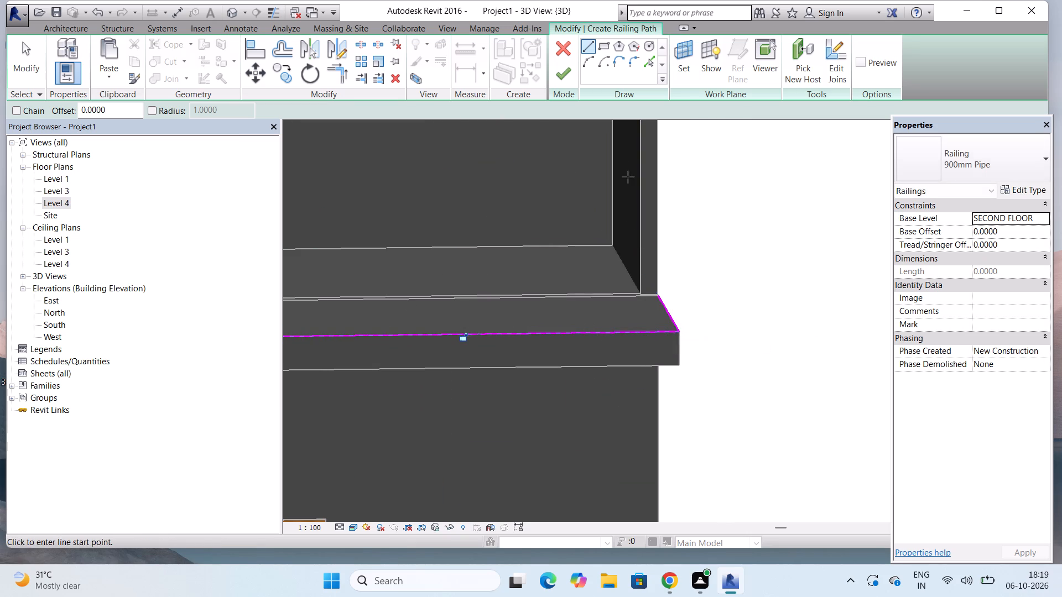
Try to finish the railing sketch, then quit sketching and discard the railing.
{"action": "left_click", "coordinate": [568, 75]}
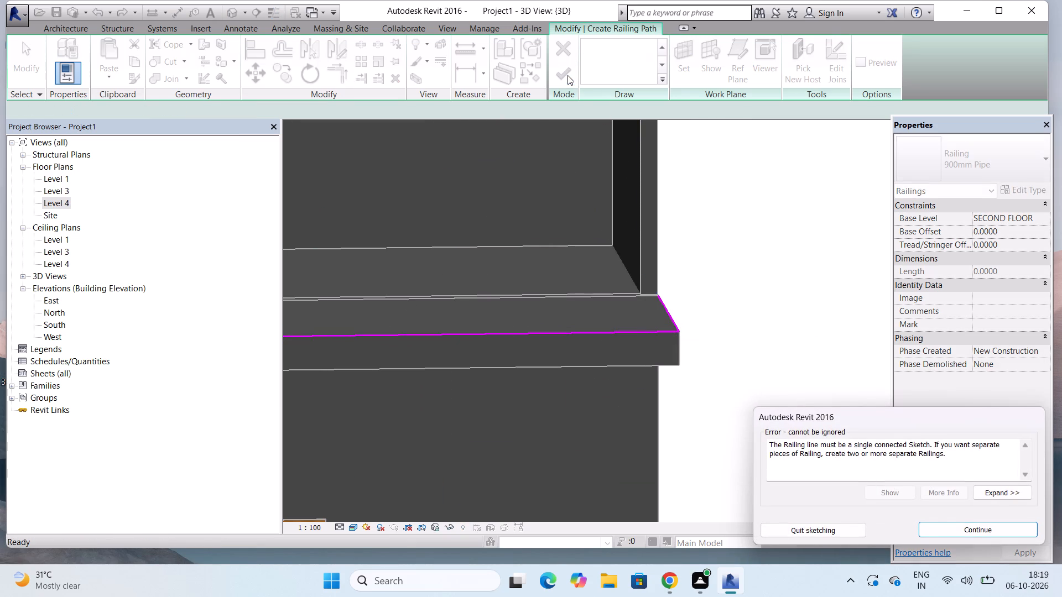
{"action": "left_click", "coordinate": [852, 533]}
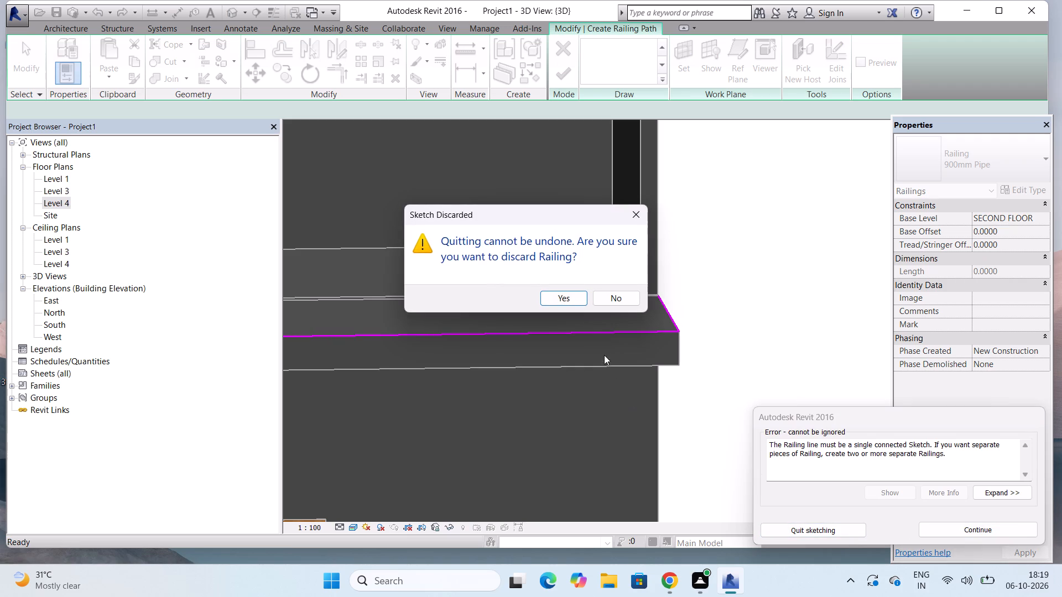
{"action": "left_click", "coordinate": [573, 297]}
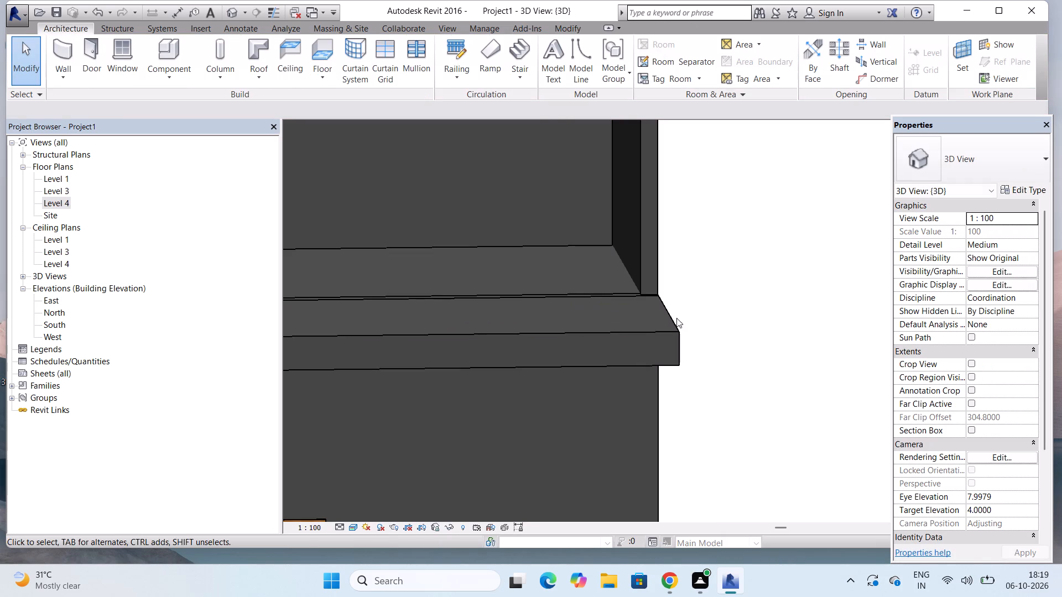
Start a new sketched-path railing and open the Level 4 floor plan, clearing the notification card that covers it.
{"action": "scroll", "coordinate": [732, 318], "scroll_direction": "down", "scroll_amount": 16}
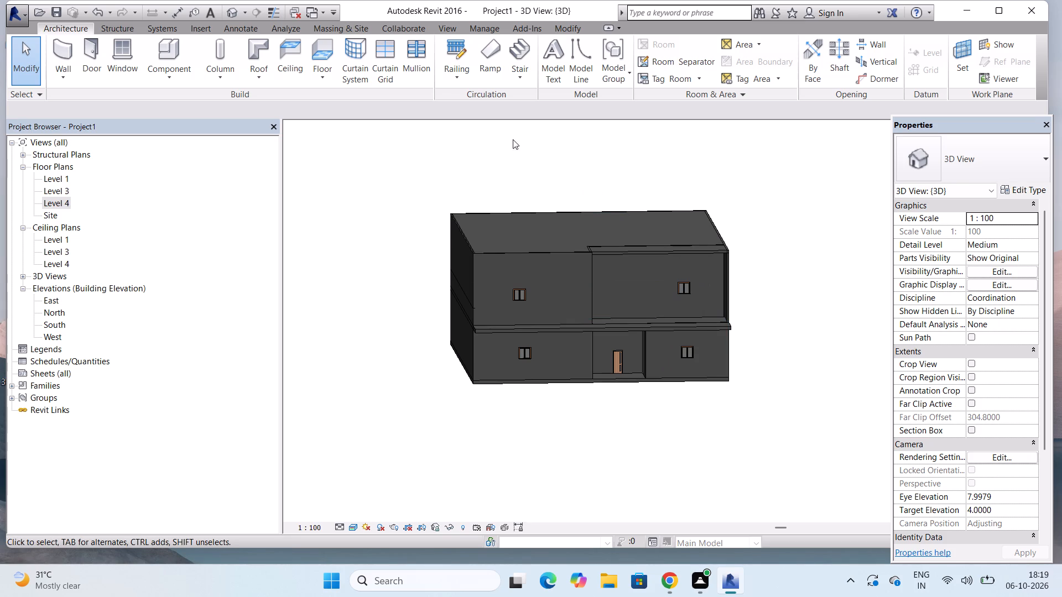
{"action": "left_click", "coordinate": [424, 49]}
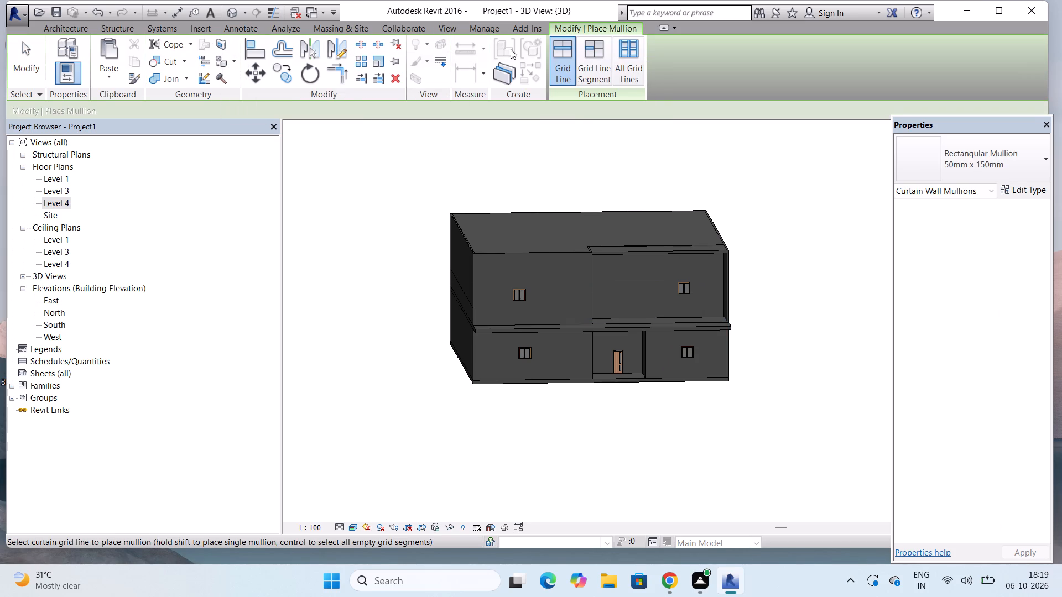
{"action": "left_click", "coordinate": [84, 33]}
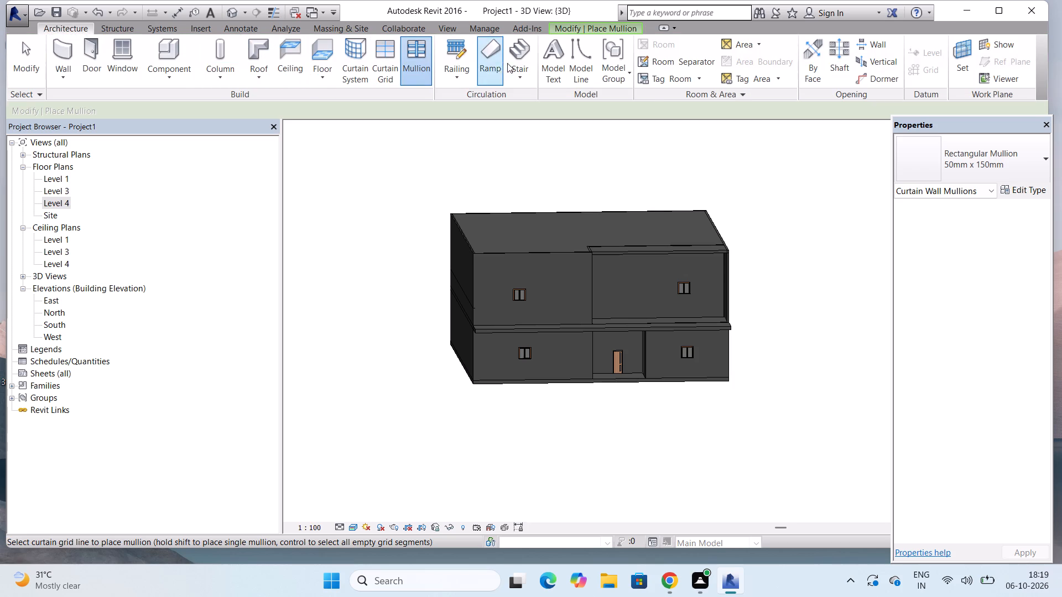
{"action": "left_click", "coordinate": [449, 68]}
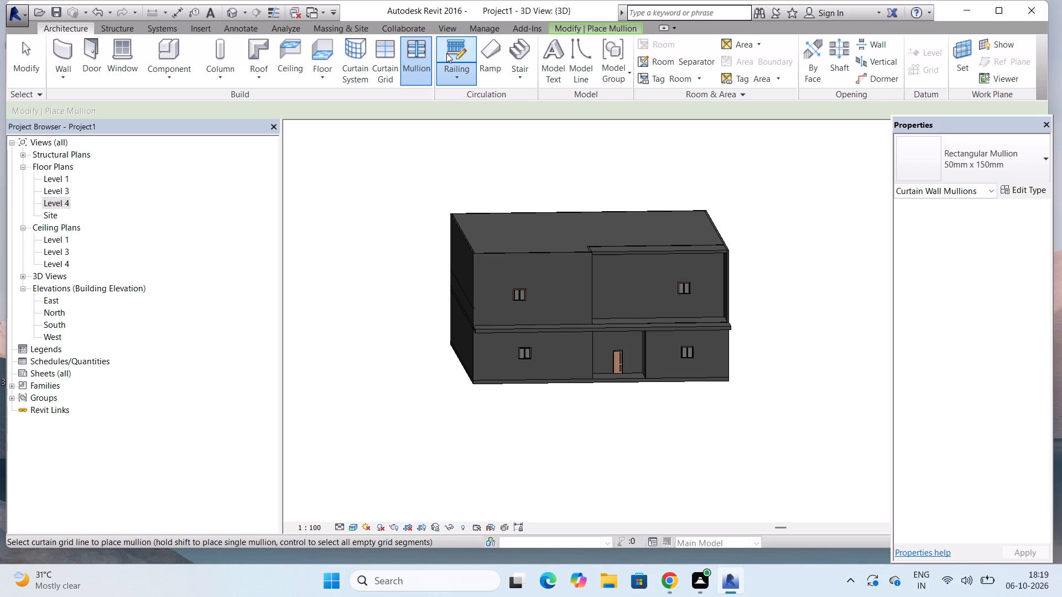
{"action": "left_click", "coordinate": [470, 97]}
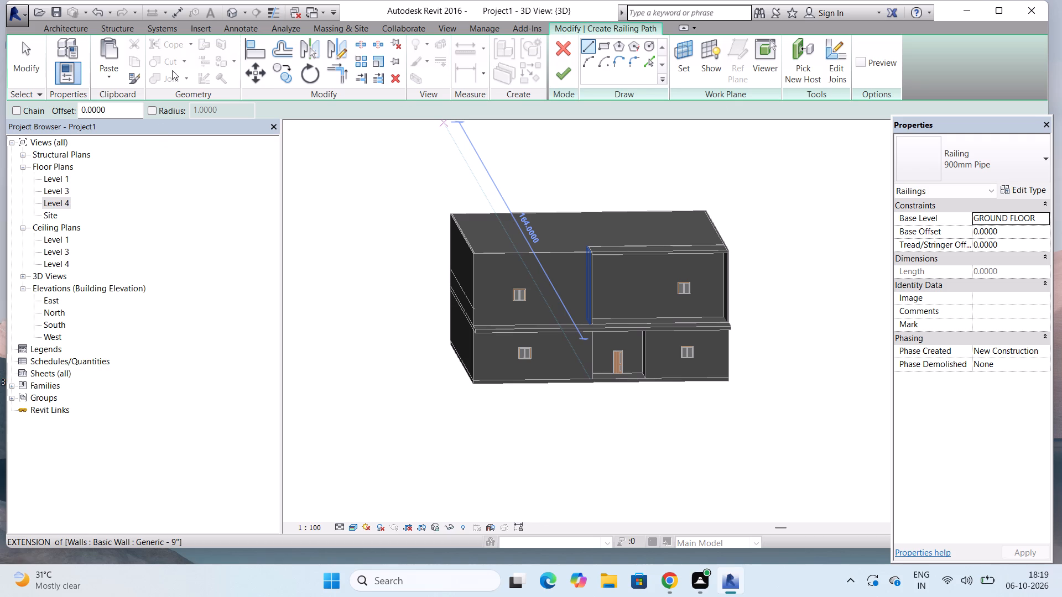
{"action": "double_click", "coordinate": [69, 201]}
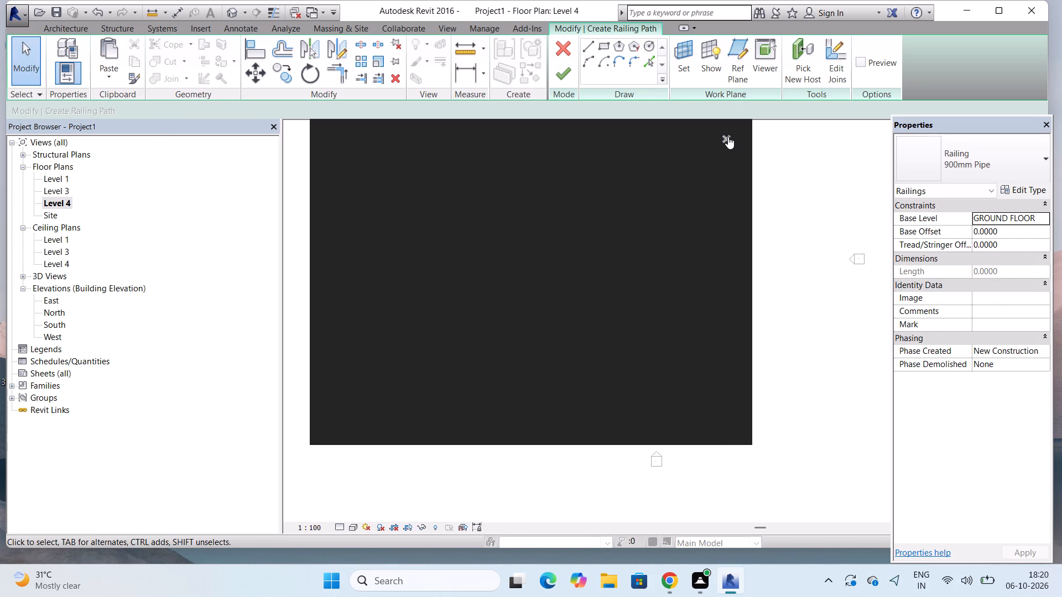
{"action": "left_click", "coordinate": [728, 137]}
{"action": "left_click", "coordinate": [727, 137]}
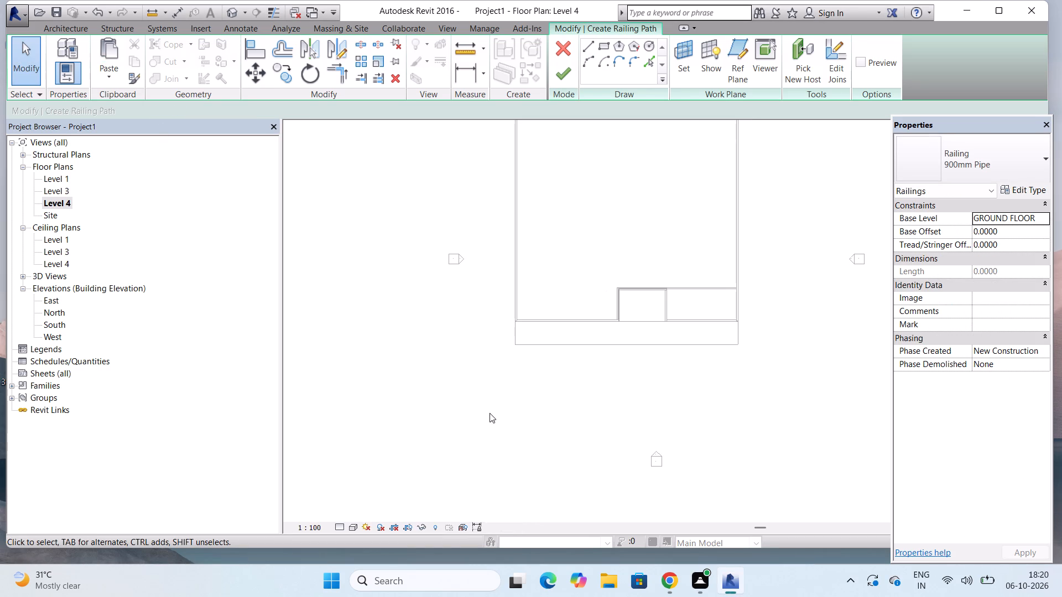
Sketch a railing line about 1.5 long on the extended slab's west edge, from halfway along the projection to the front corner.
{"action": "left_click", "coordinate": [605, 45]}
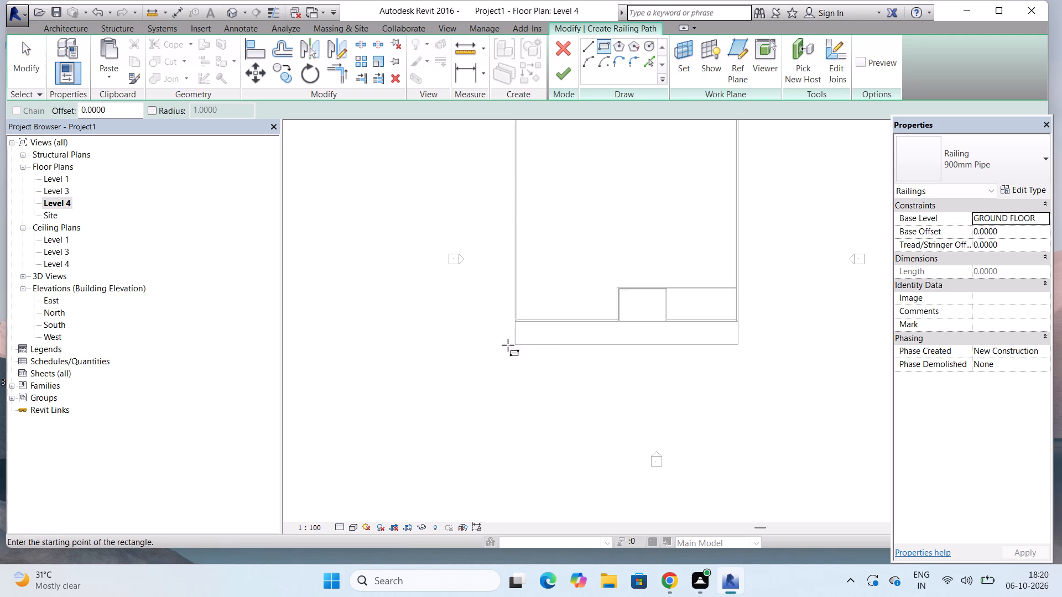
{"action": "scroll", "coordinate": [537, 345], "scroll_direction": "up", "scroll_amount": 7}
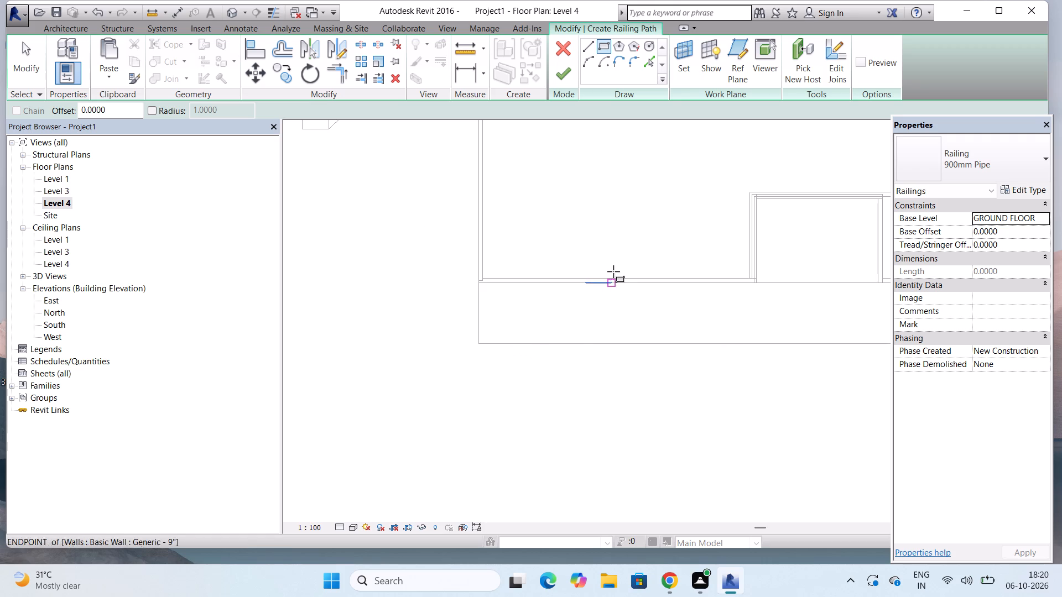
{"action": "left_click", "coordinate": [654, 62]}
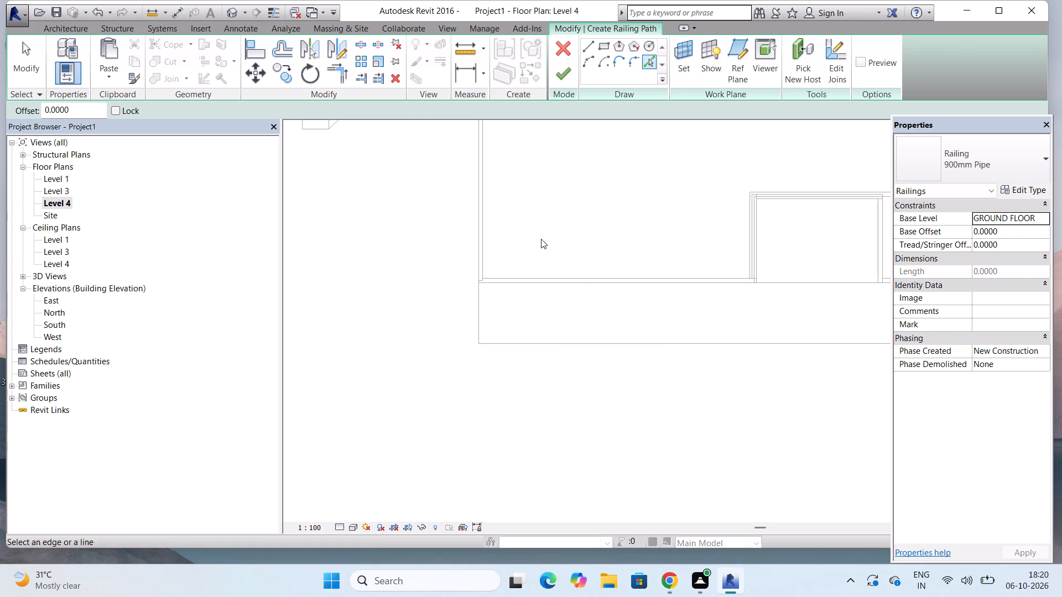
{"action": "left_click", "coordinate": [586, 49]}
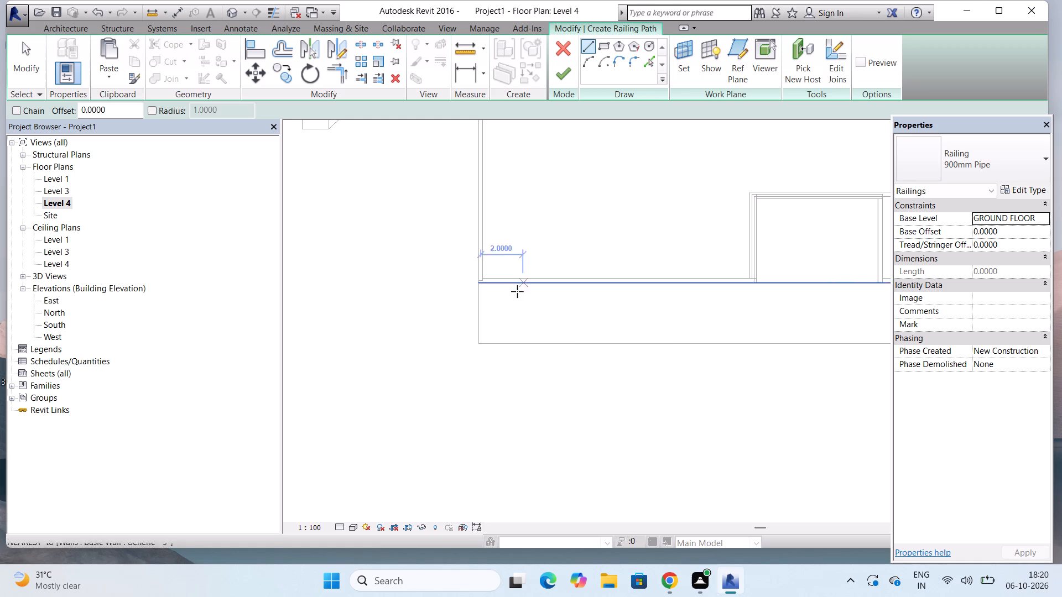
{"action": "scroll", "coordinate": [486, 312], "scroll_direction": "up", "scroll_amount": 5}
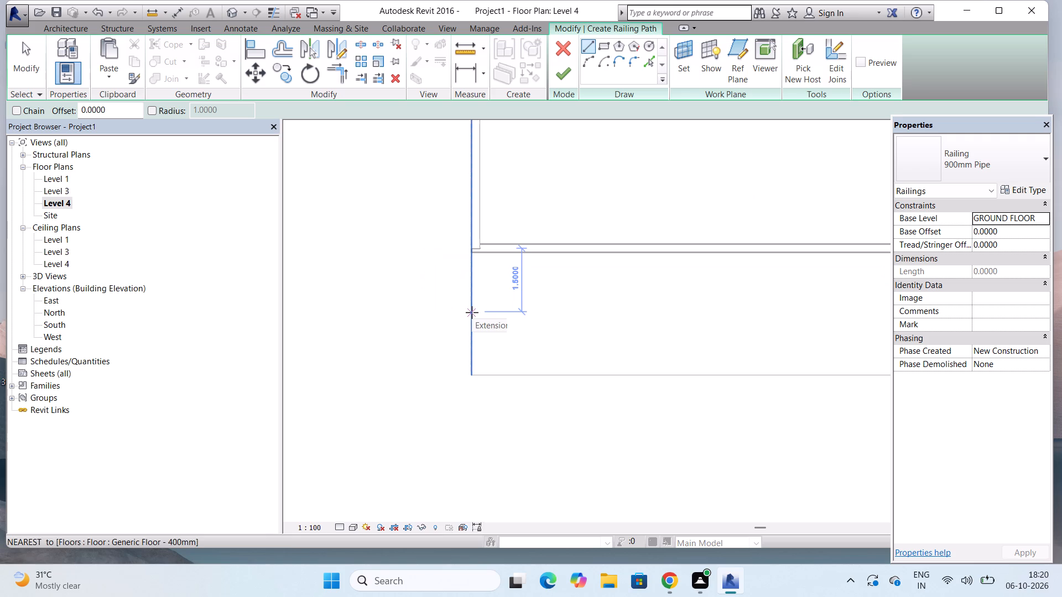
{"action": "left_click", "coordinate": [472, 312]}
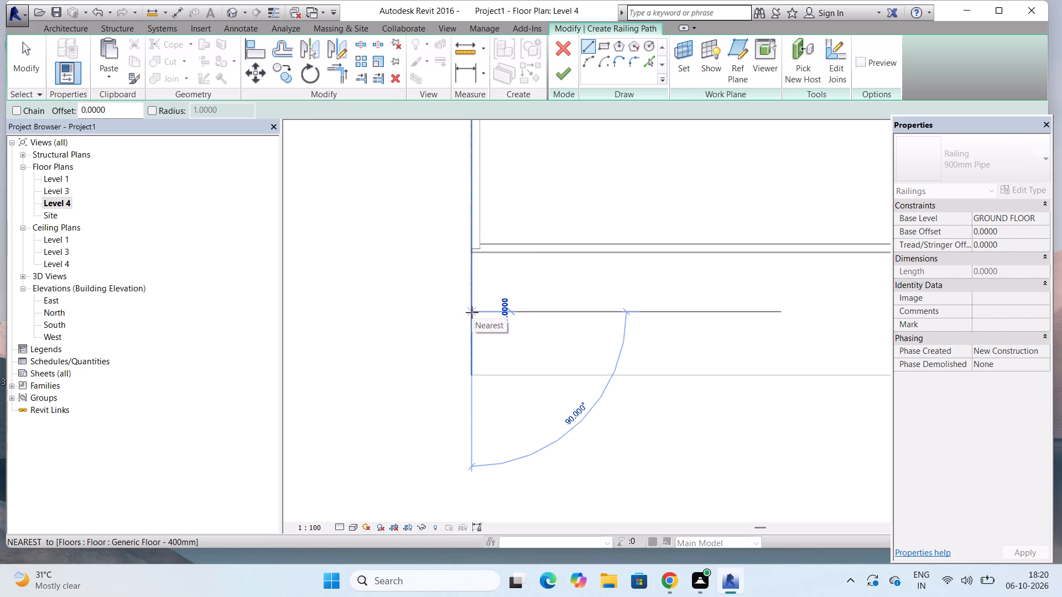
{"action": "scroll", "coordinate": [472, 312], "scroll_direction": "down", "scroll_amount": 7}
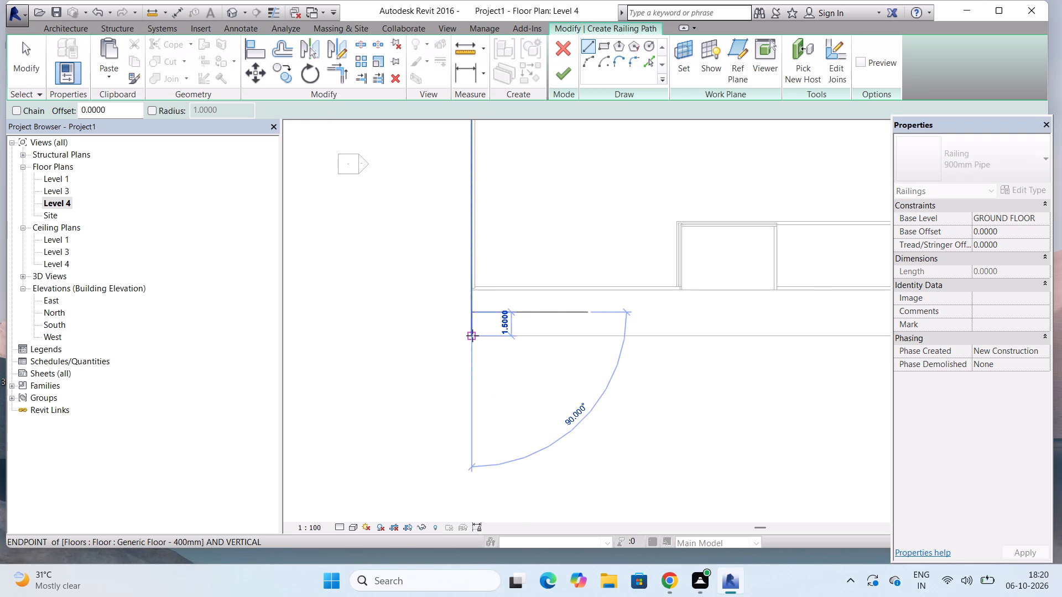
{"action": "left_click", "coordinate": [472, 336]}
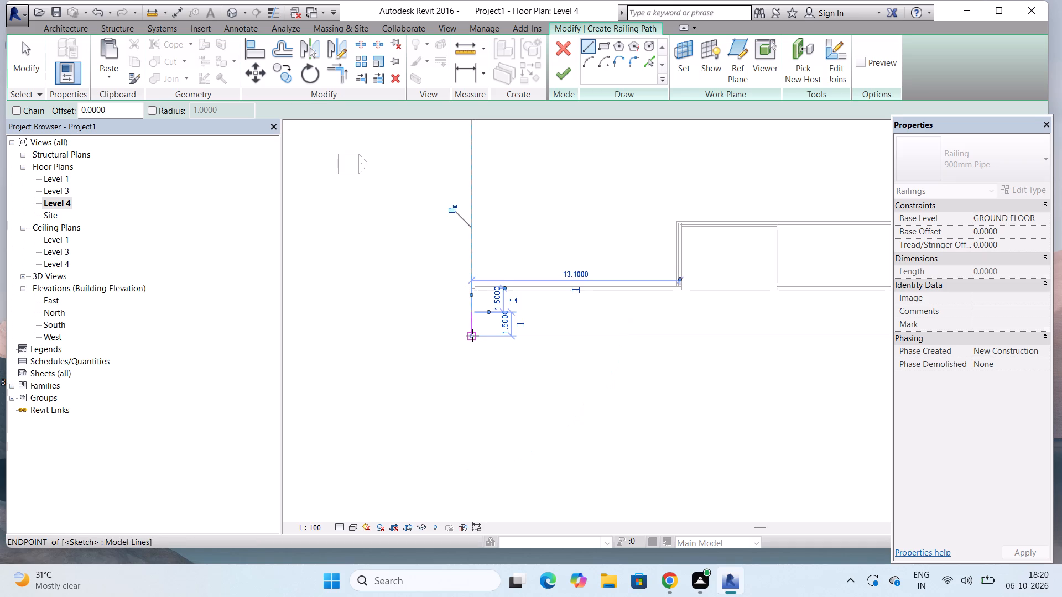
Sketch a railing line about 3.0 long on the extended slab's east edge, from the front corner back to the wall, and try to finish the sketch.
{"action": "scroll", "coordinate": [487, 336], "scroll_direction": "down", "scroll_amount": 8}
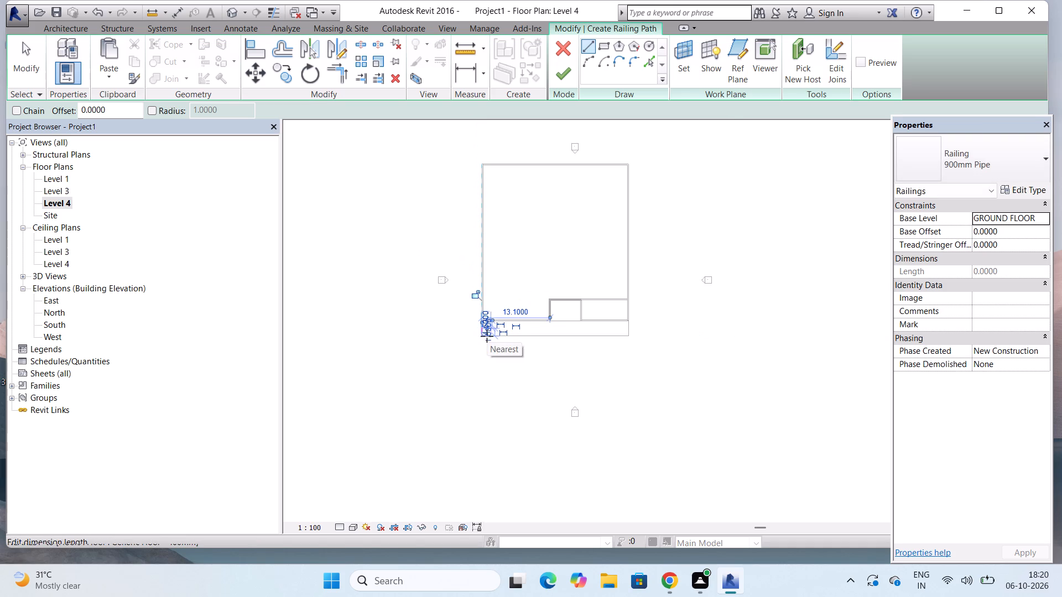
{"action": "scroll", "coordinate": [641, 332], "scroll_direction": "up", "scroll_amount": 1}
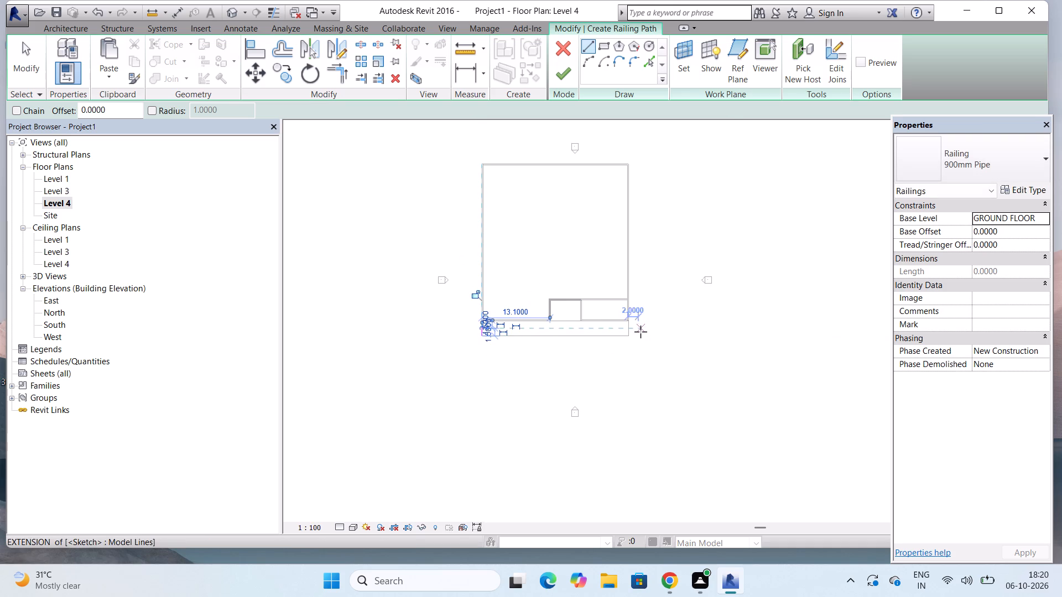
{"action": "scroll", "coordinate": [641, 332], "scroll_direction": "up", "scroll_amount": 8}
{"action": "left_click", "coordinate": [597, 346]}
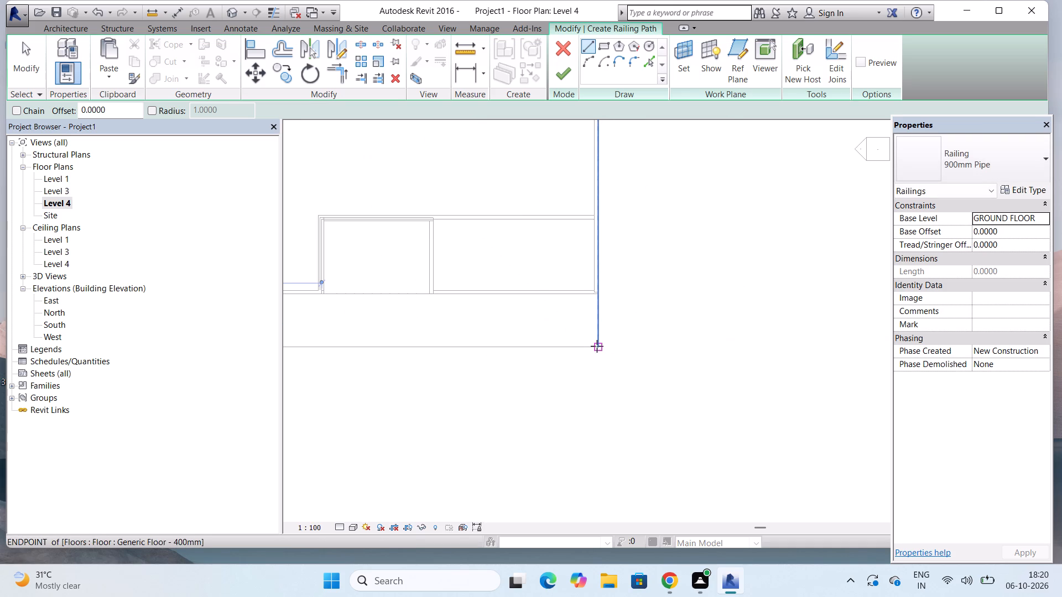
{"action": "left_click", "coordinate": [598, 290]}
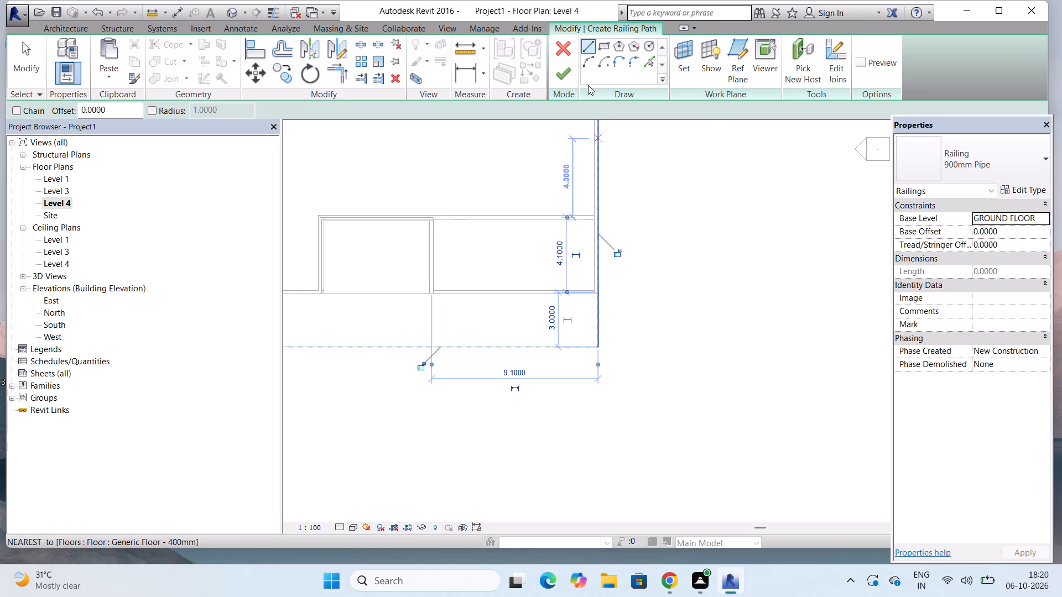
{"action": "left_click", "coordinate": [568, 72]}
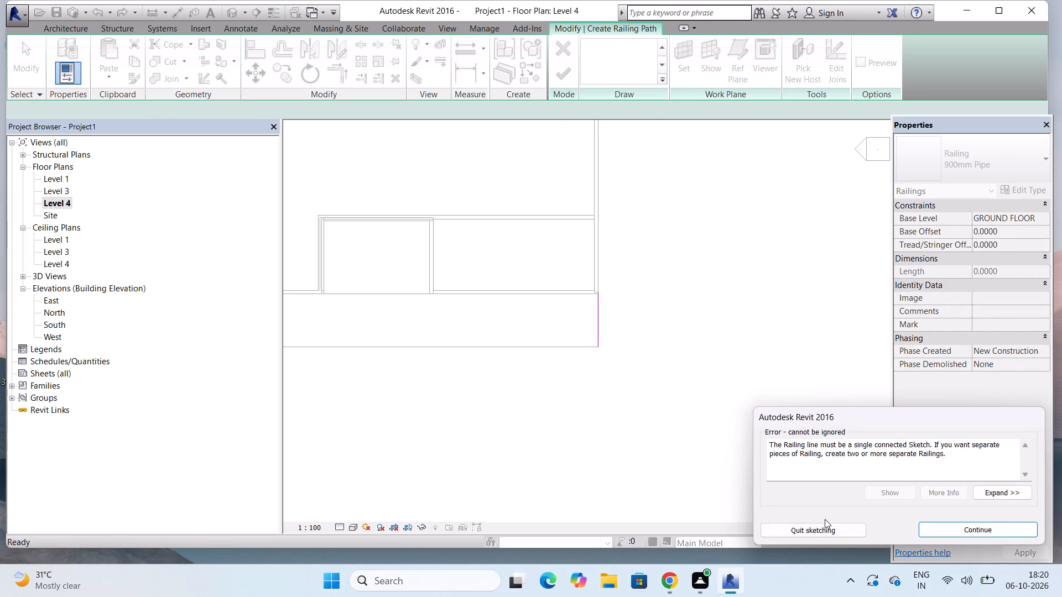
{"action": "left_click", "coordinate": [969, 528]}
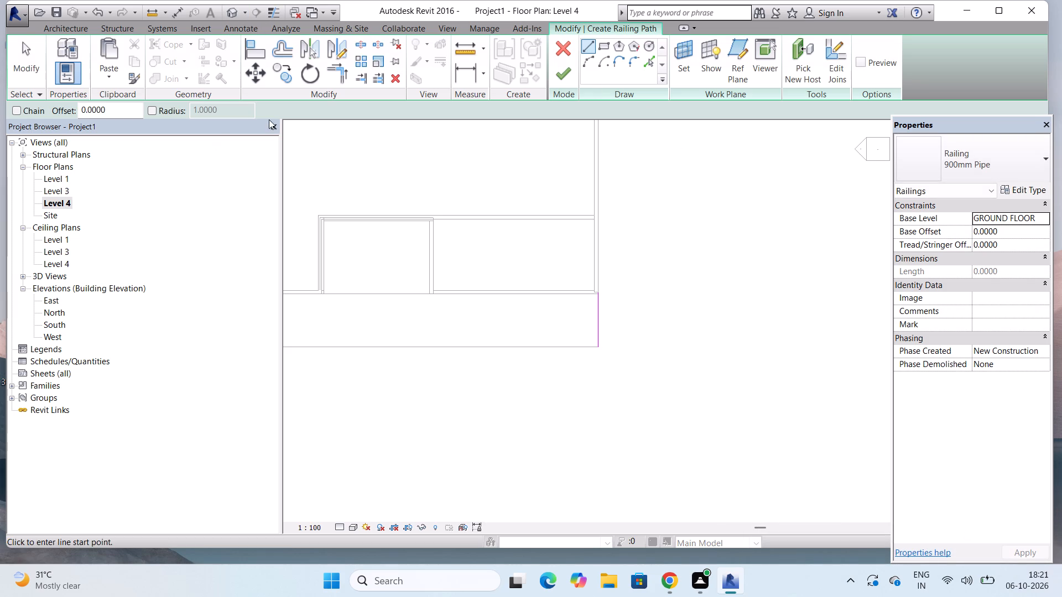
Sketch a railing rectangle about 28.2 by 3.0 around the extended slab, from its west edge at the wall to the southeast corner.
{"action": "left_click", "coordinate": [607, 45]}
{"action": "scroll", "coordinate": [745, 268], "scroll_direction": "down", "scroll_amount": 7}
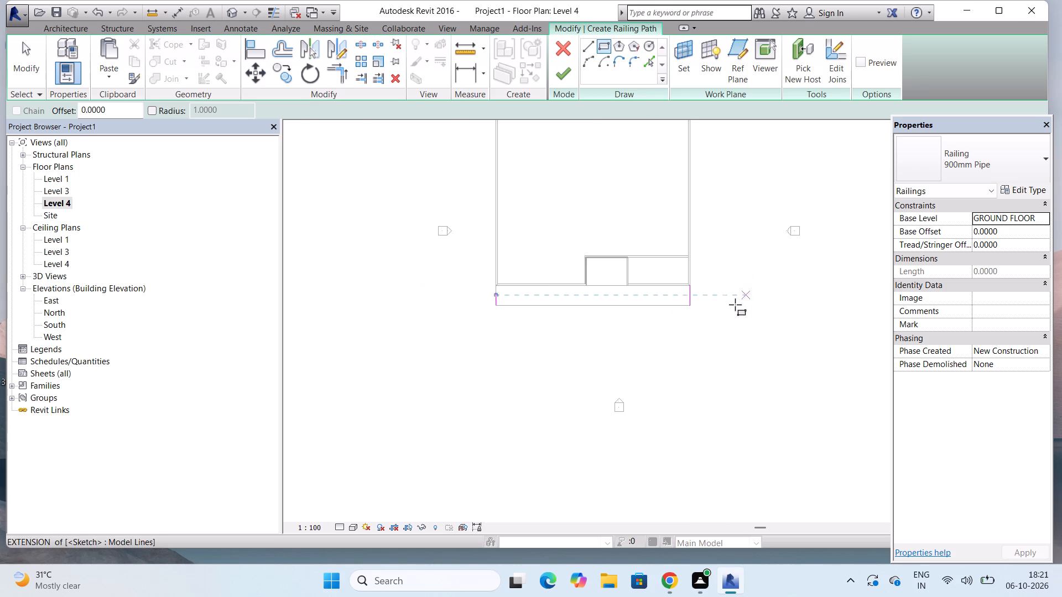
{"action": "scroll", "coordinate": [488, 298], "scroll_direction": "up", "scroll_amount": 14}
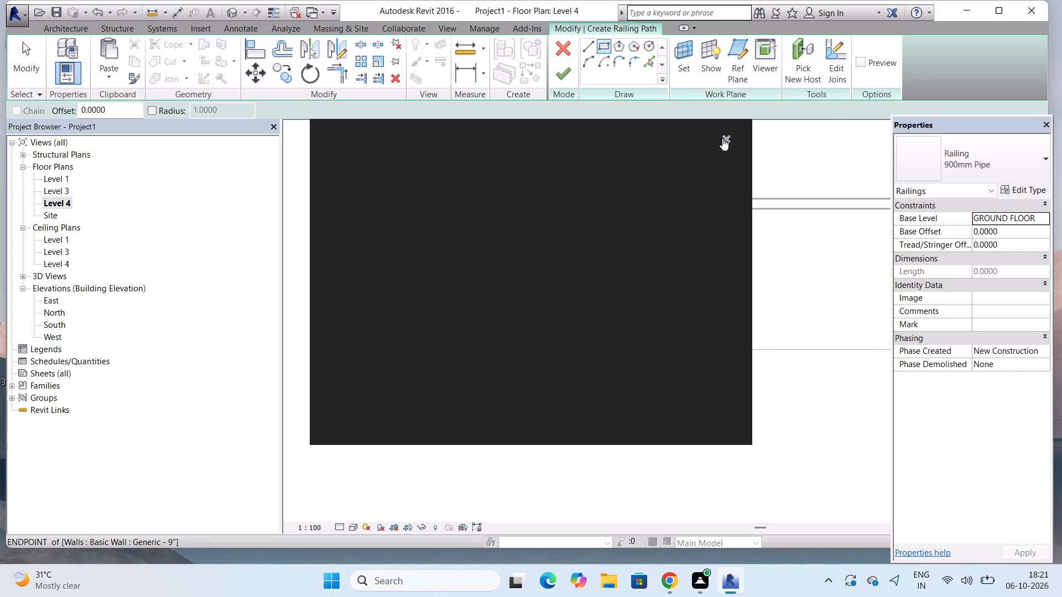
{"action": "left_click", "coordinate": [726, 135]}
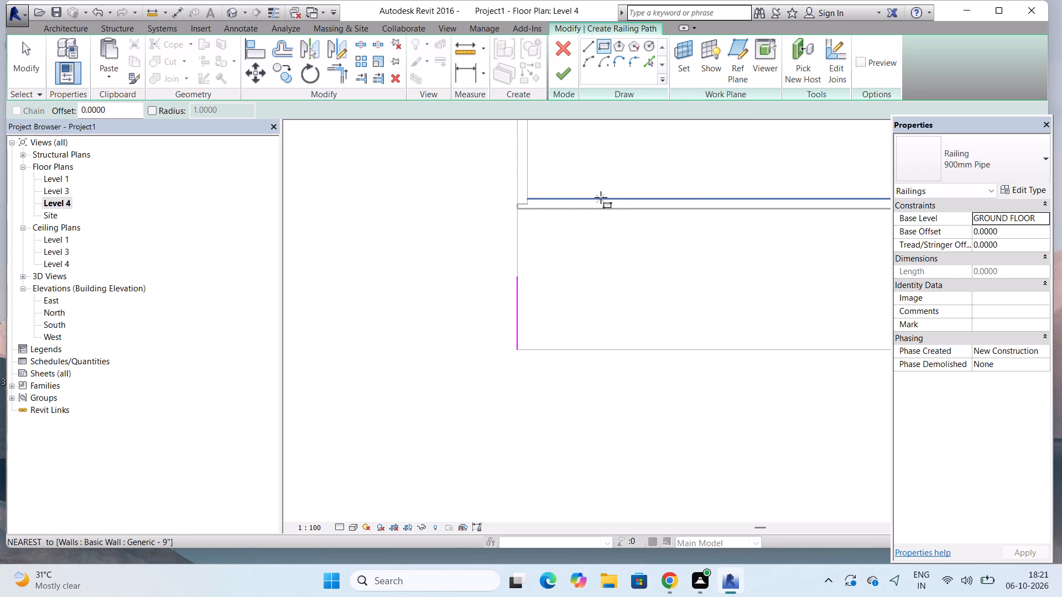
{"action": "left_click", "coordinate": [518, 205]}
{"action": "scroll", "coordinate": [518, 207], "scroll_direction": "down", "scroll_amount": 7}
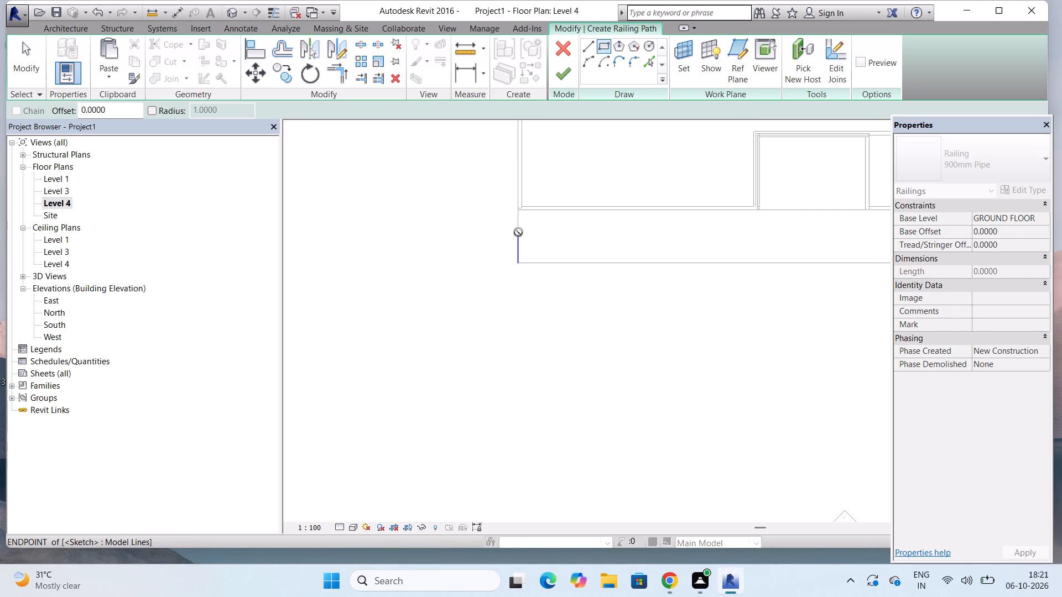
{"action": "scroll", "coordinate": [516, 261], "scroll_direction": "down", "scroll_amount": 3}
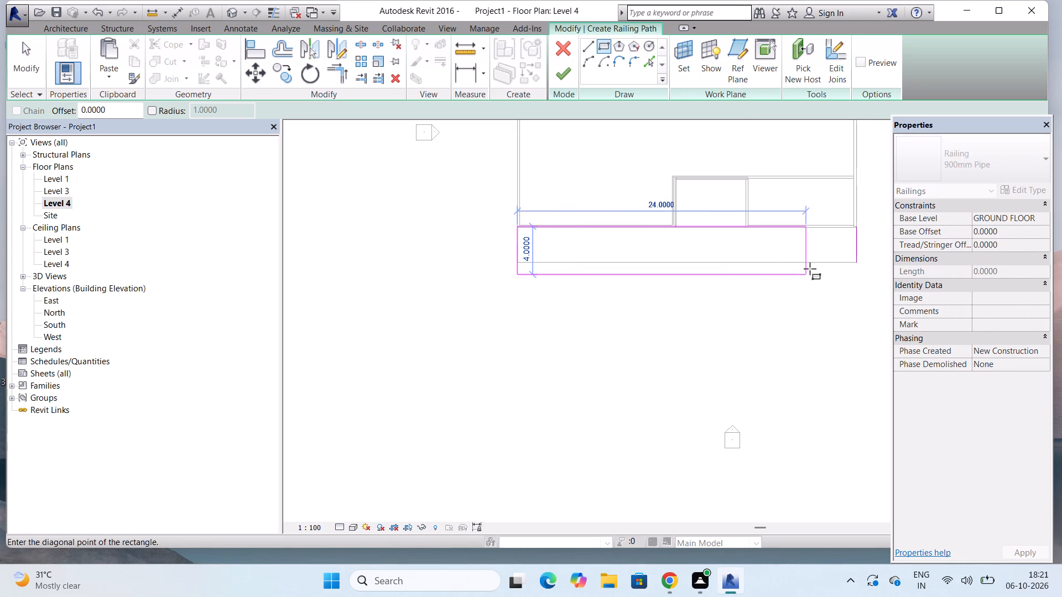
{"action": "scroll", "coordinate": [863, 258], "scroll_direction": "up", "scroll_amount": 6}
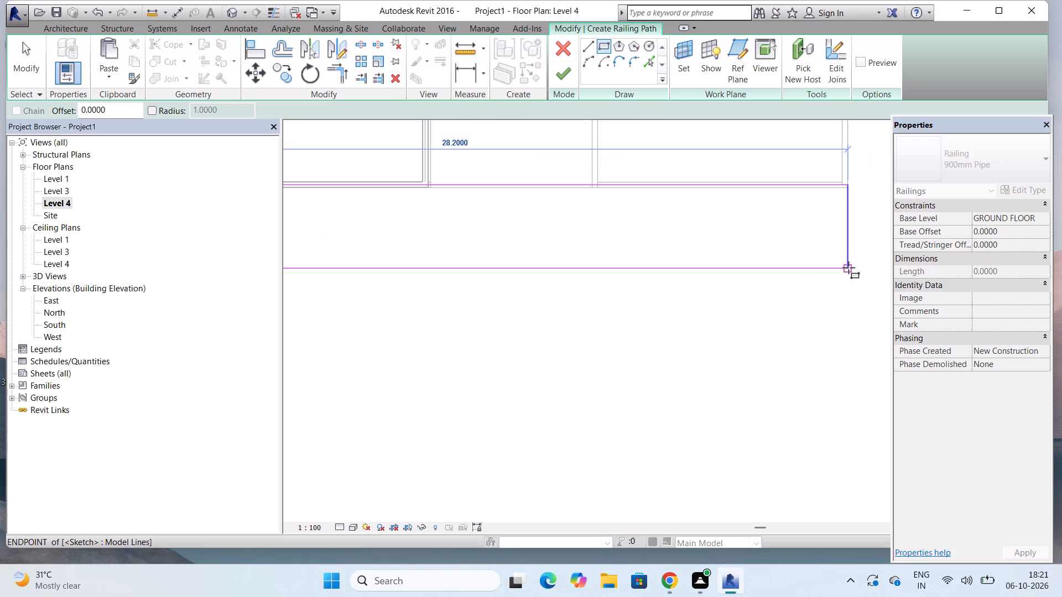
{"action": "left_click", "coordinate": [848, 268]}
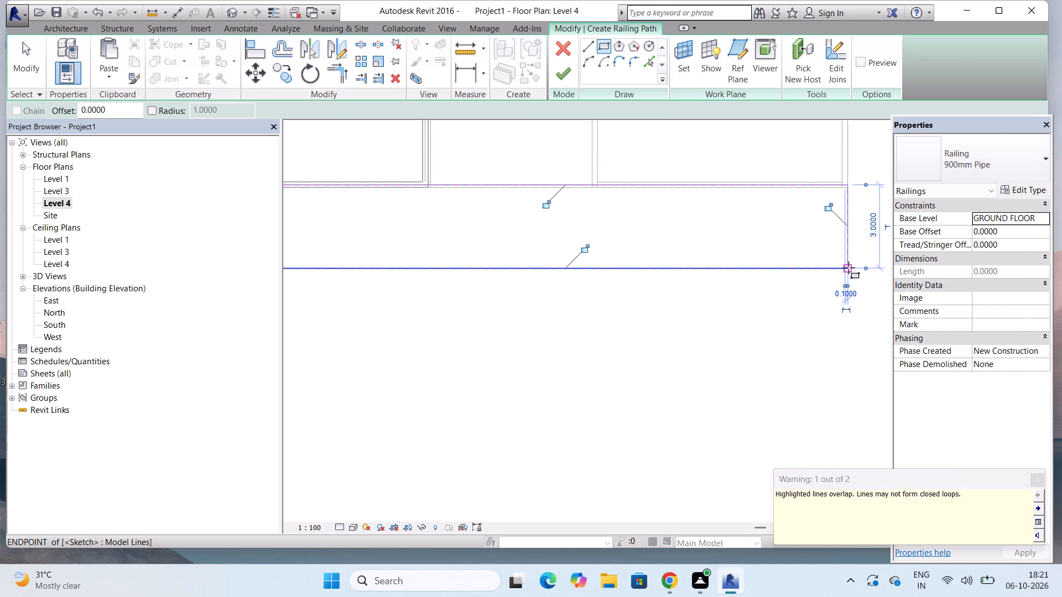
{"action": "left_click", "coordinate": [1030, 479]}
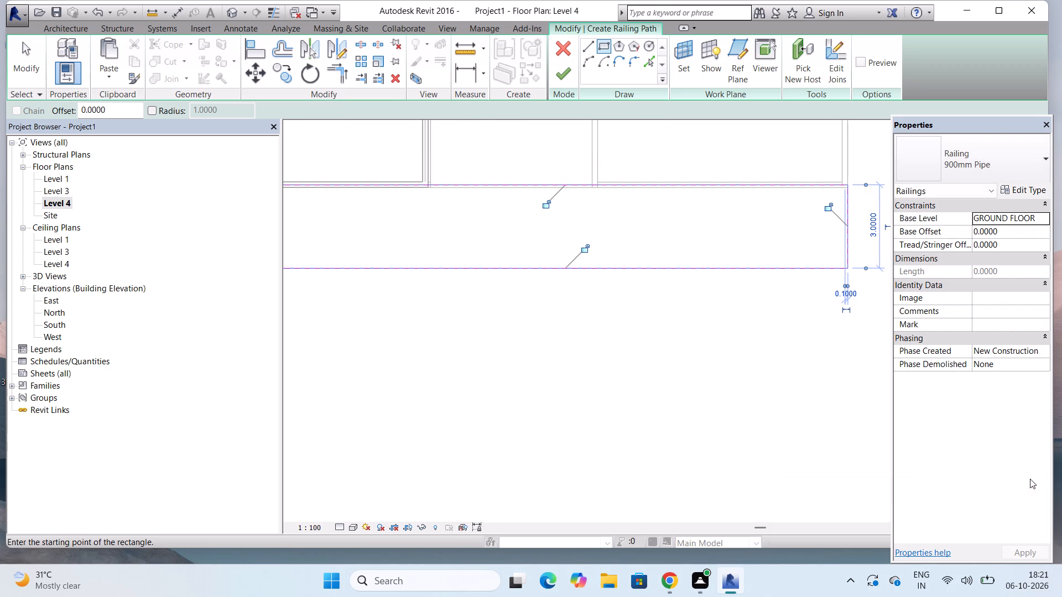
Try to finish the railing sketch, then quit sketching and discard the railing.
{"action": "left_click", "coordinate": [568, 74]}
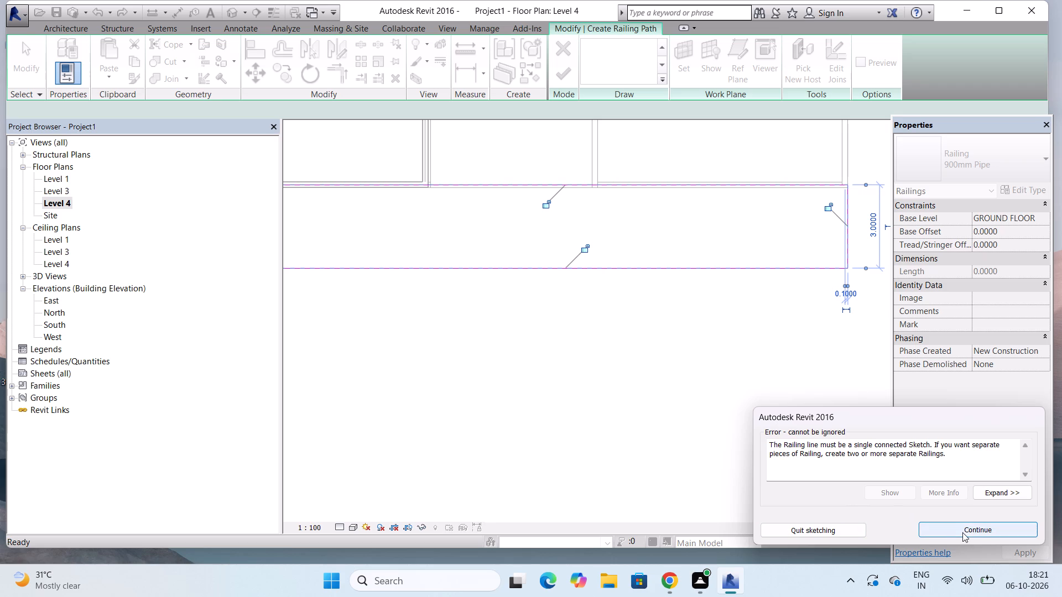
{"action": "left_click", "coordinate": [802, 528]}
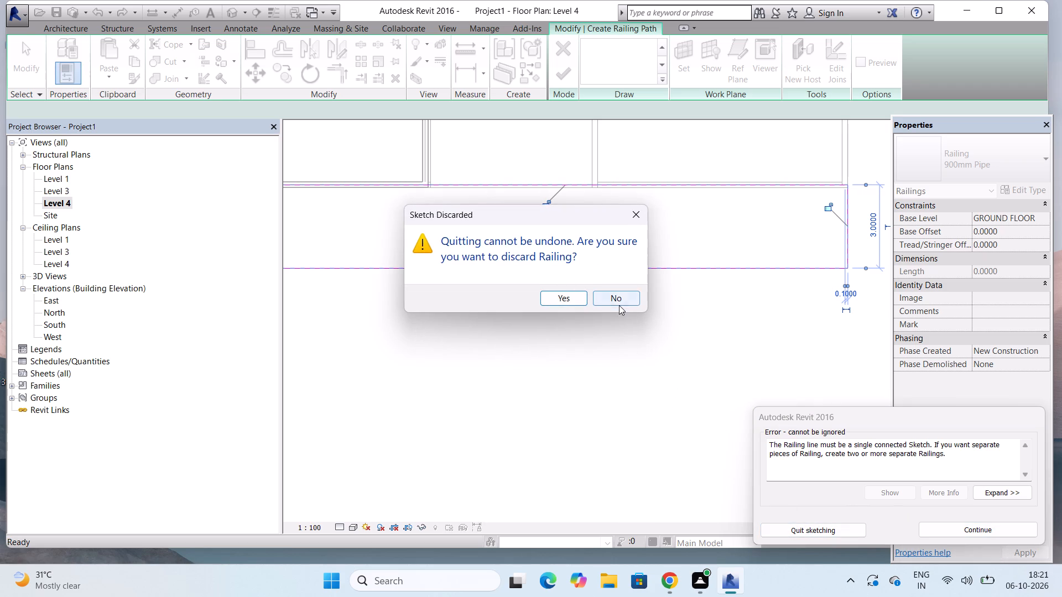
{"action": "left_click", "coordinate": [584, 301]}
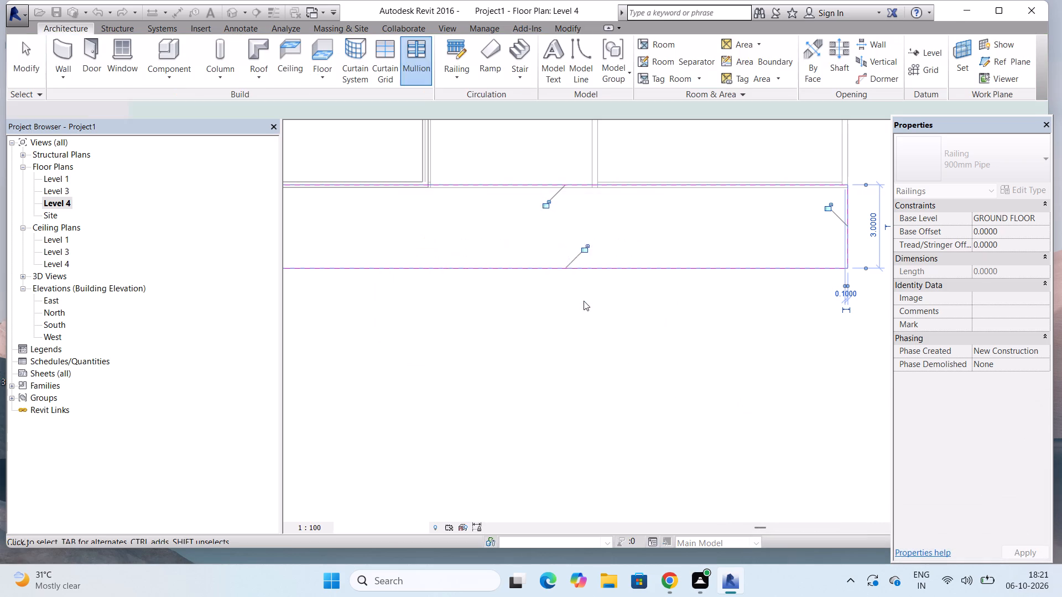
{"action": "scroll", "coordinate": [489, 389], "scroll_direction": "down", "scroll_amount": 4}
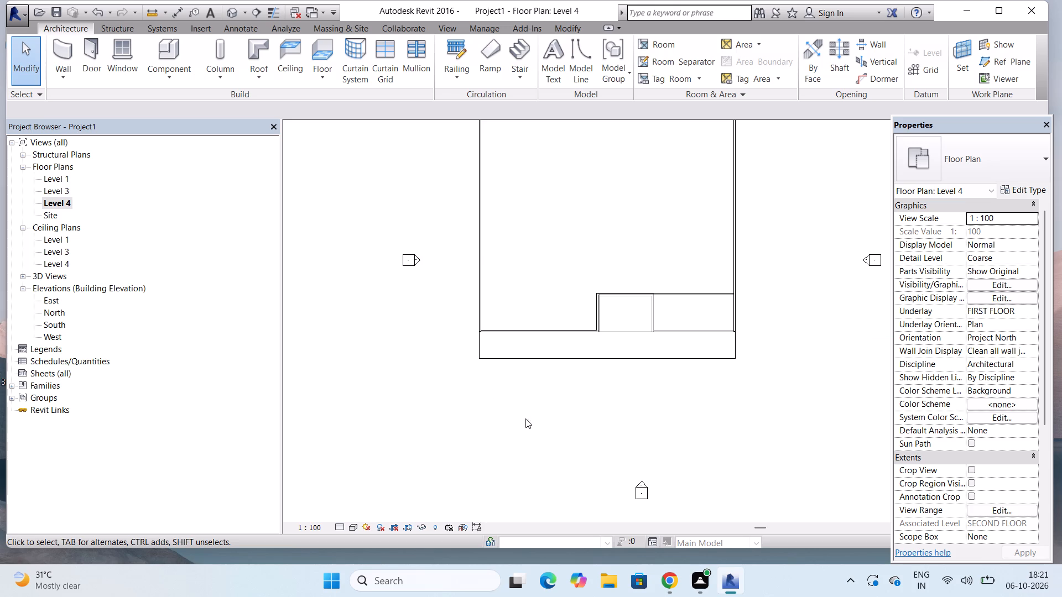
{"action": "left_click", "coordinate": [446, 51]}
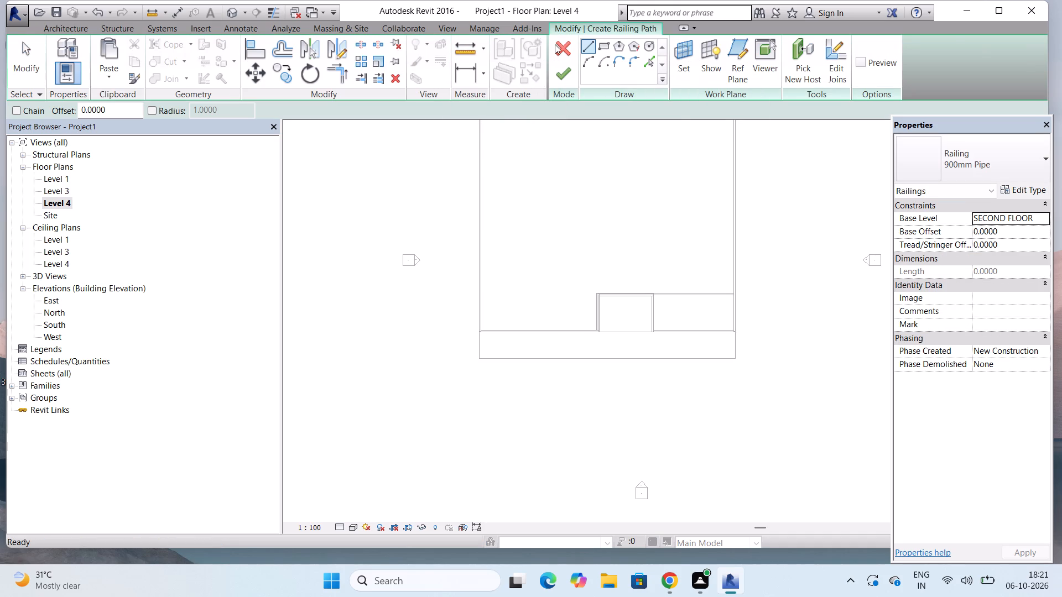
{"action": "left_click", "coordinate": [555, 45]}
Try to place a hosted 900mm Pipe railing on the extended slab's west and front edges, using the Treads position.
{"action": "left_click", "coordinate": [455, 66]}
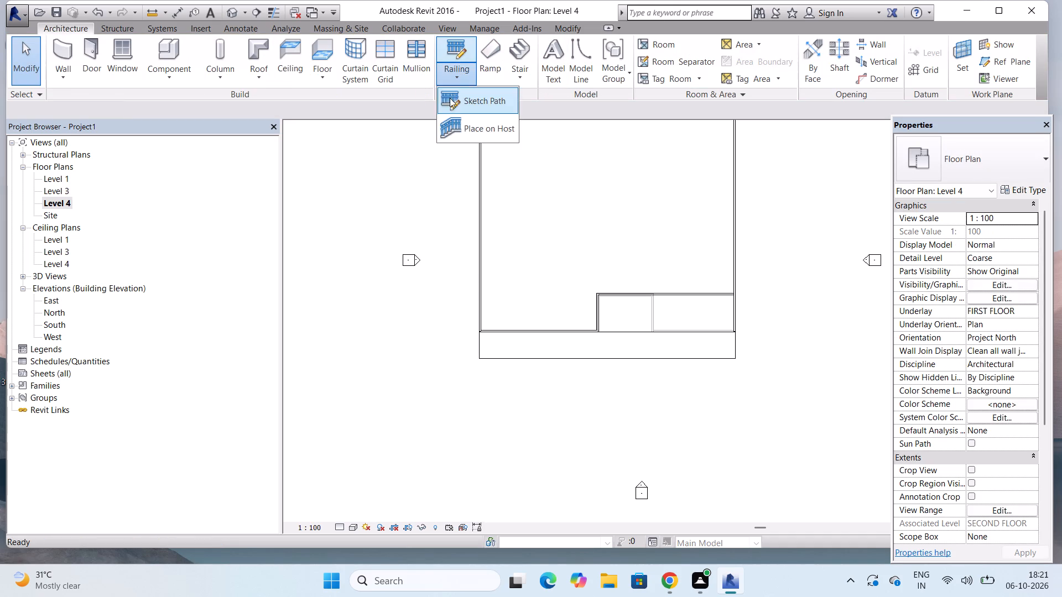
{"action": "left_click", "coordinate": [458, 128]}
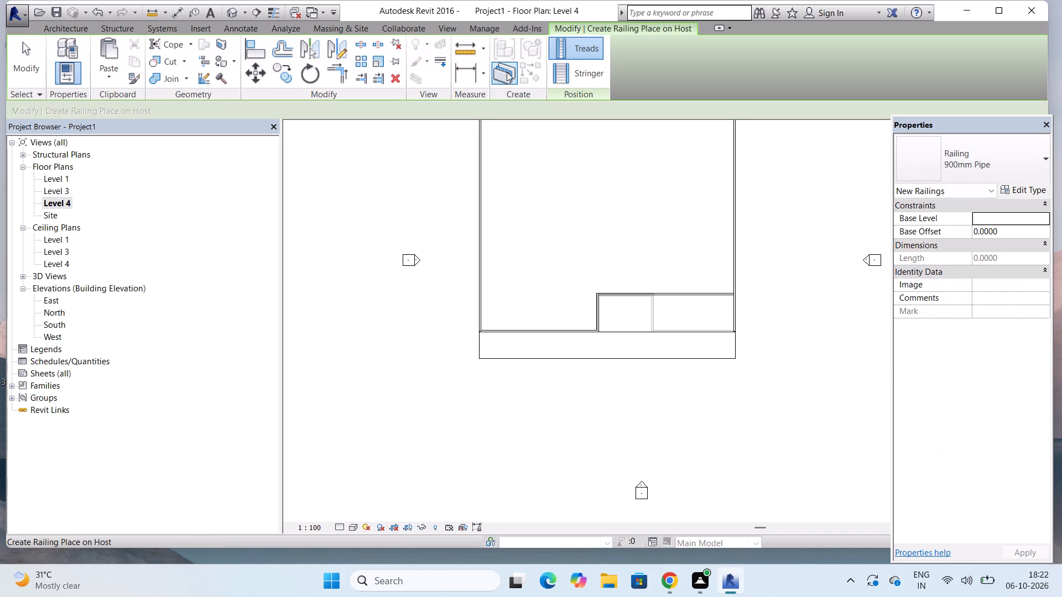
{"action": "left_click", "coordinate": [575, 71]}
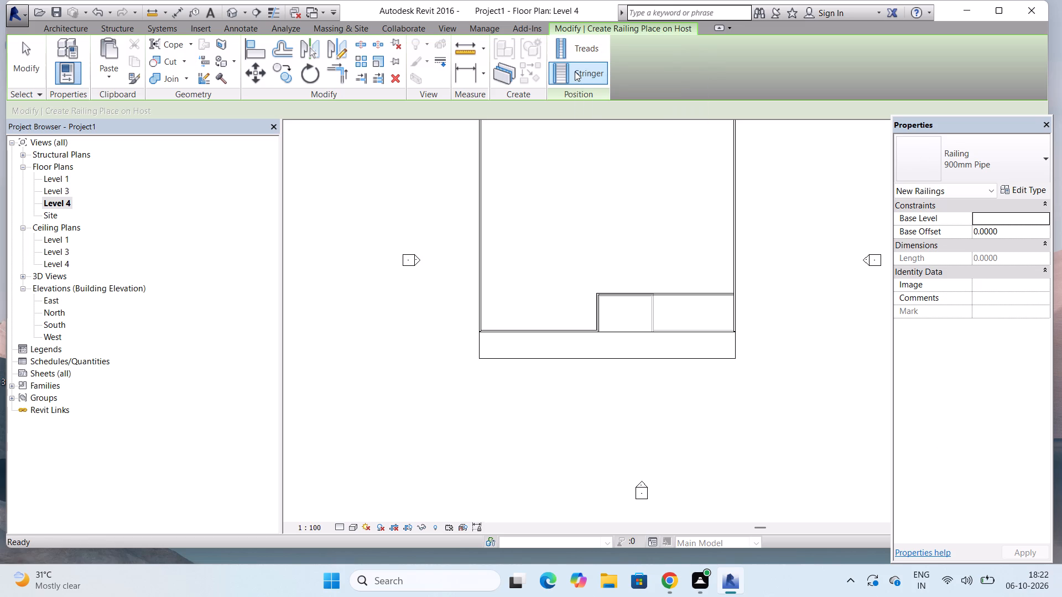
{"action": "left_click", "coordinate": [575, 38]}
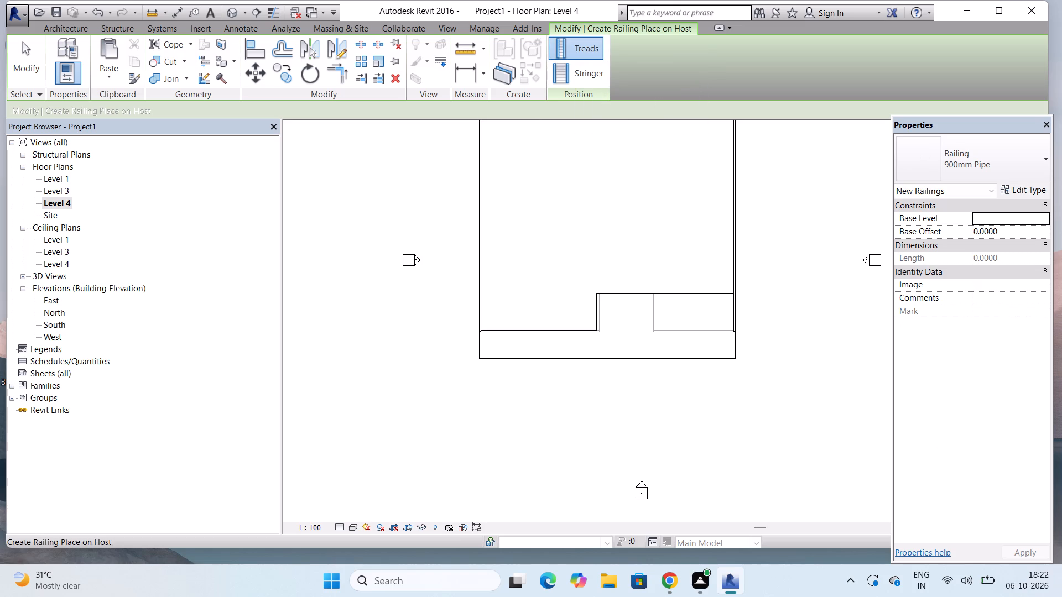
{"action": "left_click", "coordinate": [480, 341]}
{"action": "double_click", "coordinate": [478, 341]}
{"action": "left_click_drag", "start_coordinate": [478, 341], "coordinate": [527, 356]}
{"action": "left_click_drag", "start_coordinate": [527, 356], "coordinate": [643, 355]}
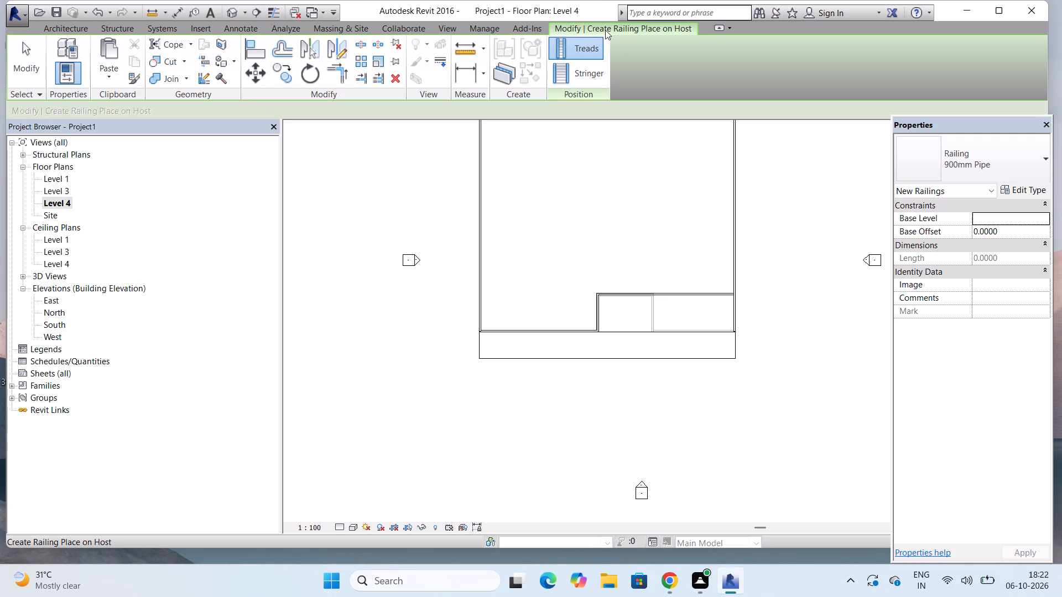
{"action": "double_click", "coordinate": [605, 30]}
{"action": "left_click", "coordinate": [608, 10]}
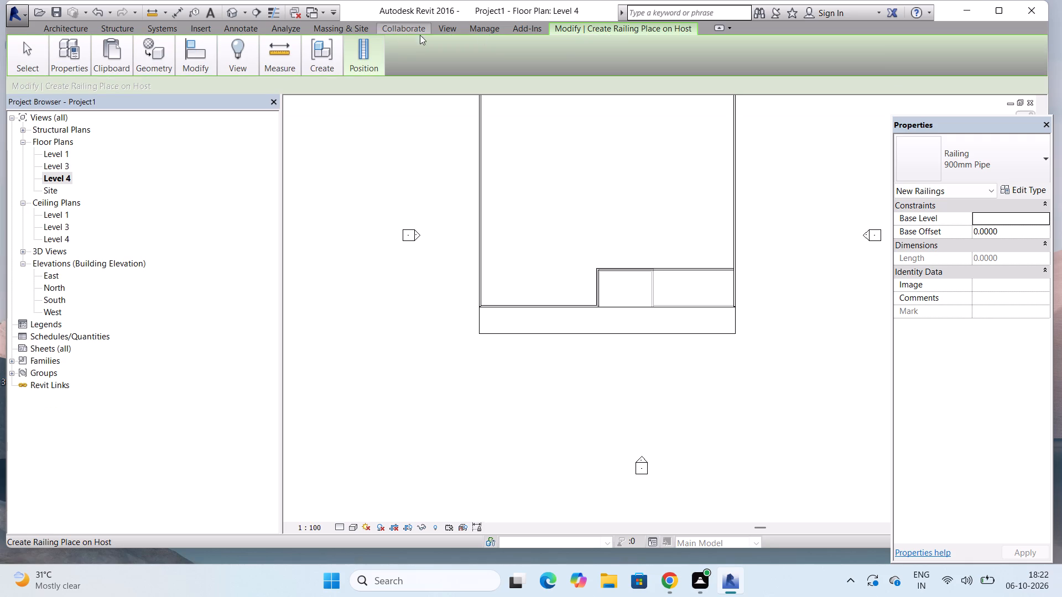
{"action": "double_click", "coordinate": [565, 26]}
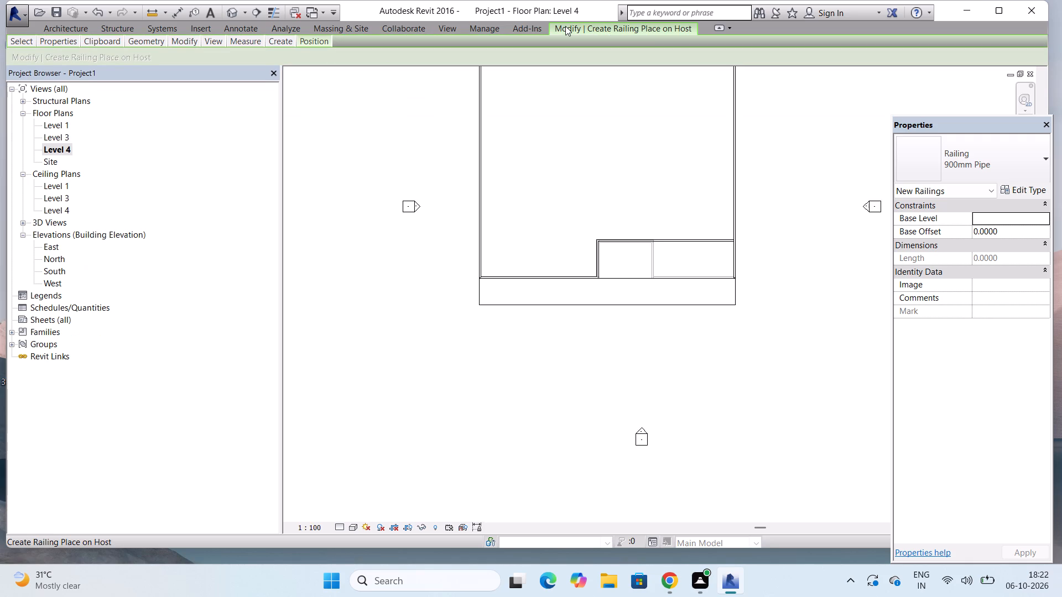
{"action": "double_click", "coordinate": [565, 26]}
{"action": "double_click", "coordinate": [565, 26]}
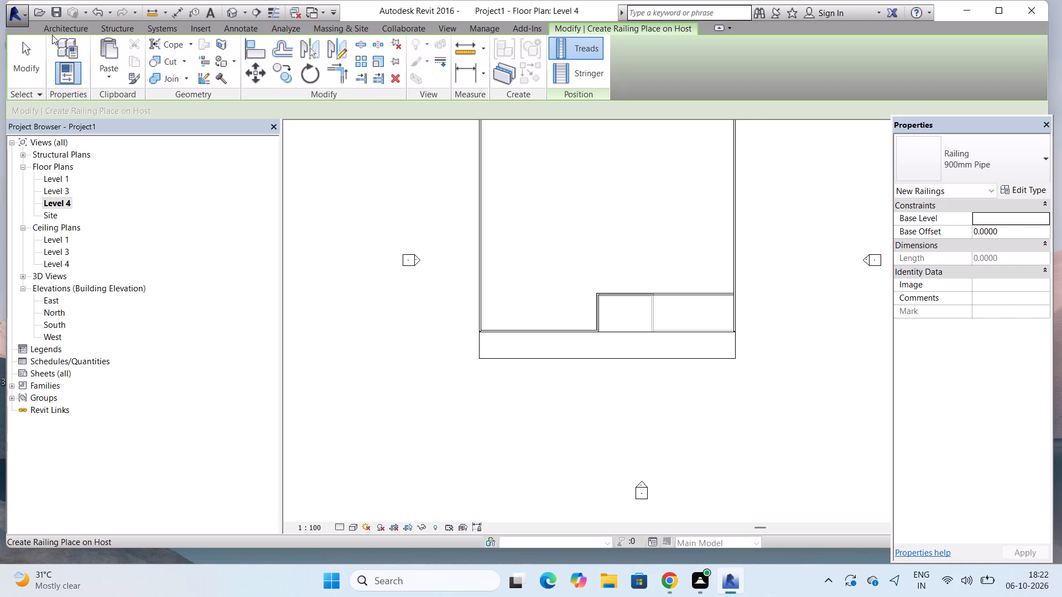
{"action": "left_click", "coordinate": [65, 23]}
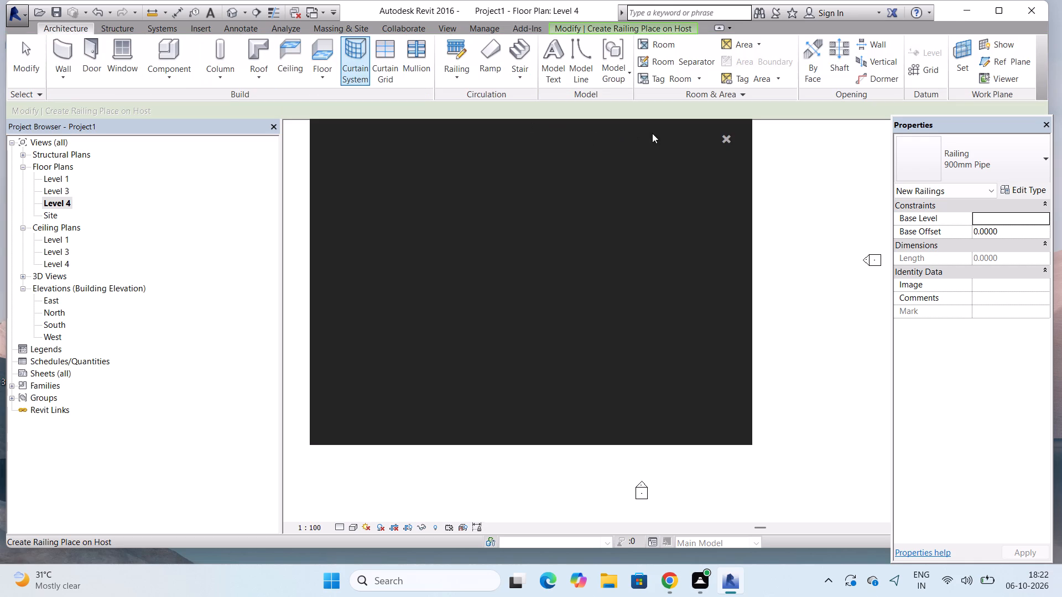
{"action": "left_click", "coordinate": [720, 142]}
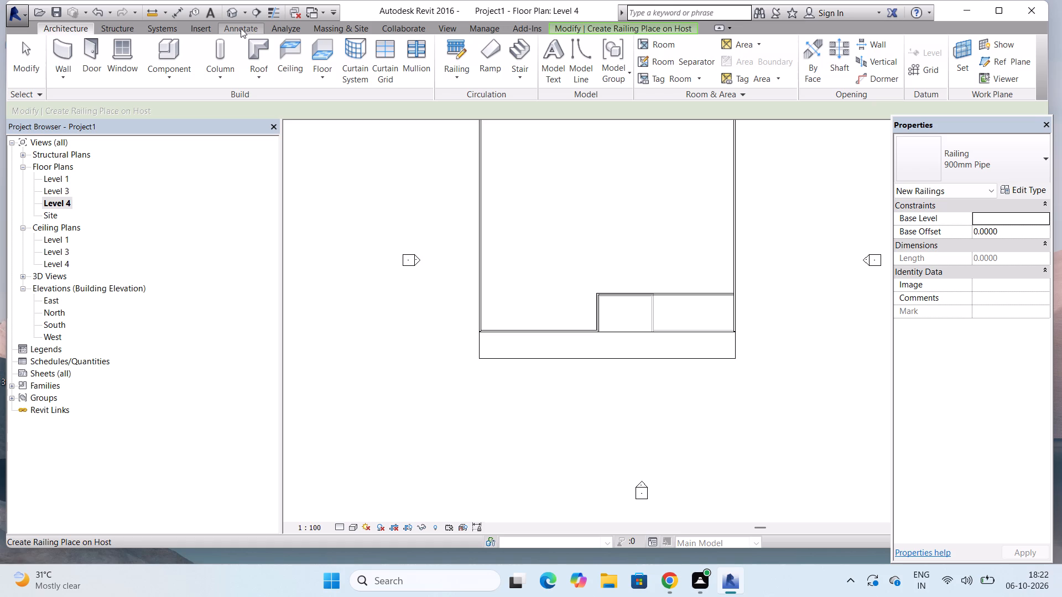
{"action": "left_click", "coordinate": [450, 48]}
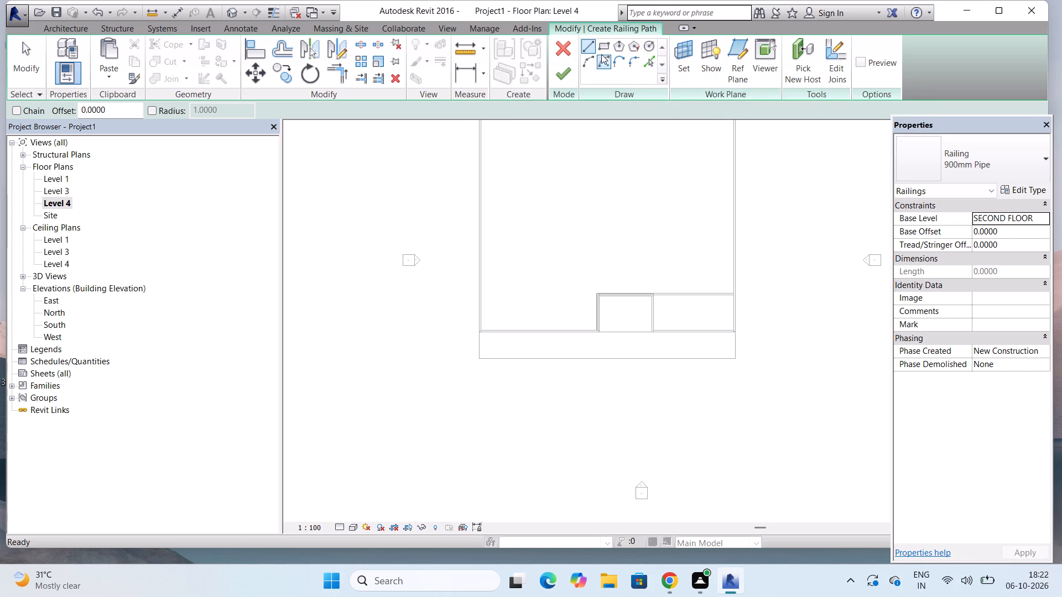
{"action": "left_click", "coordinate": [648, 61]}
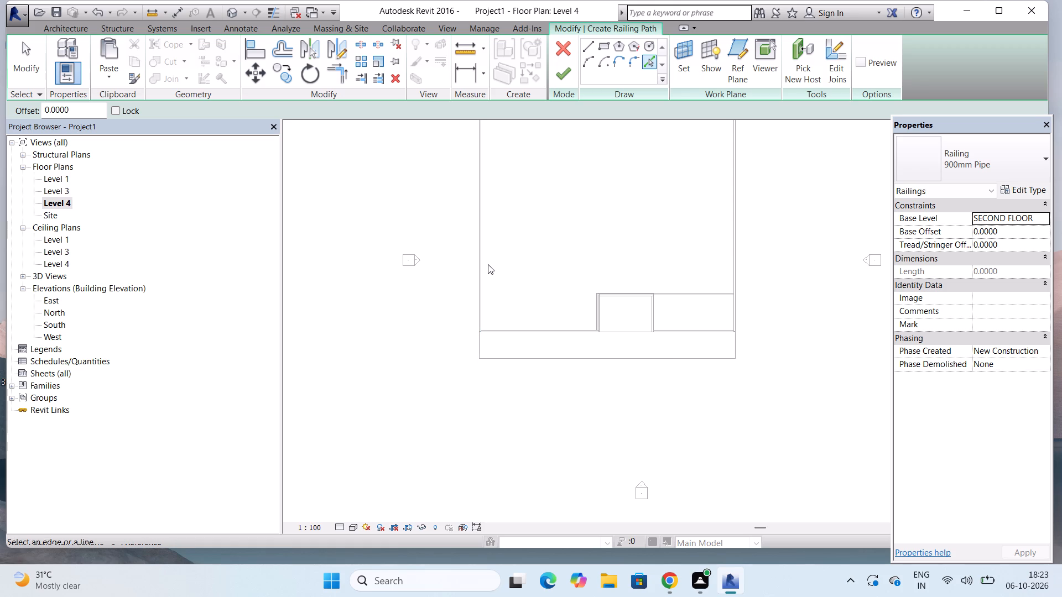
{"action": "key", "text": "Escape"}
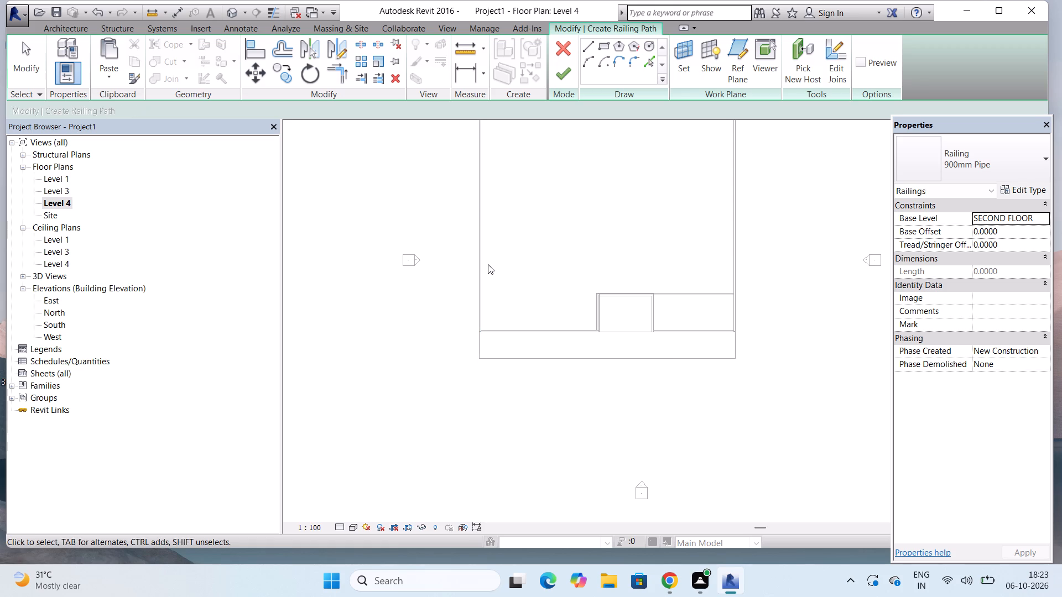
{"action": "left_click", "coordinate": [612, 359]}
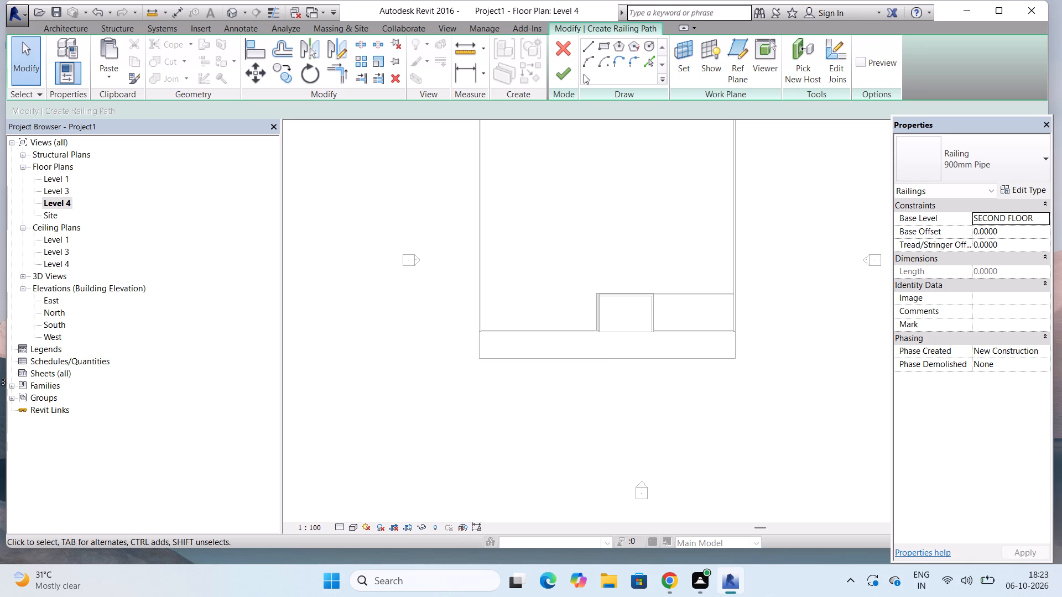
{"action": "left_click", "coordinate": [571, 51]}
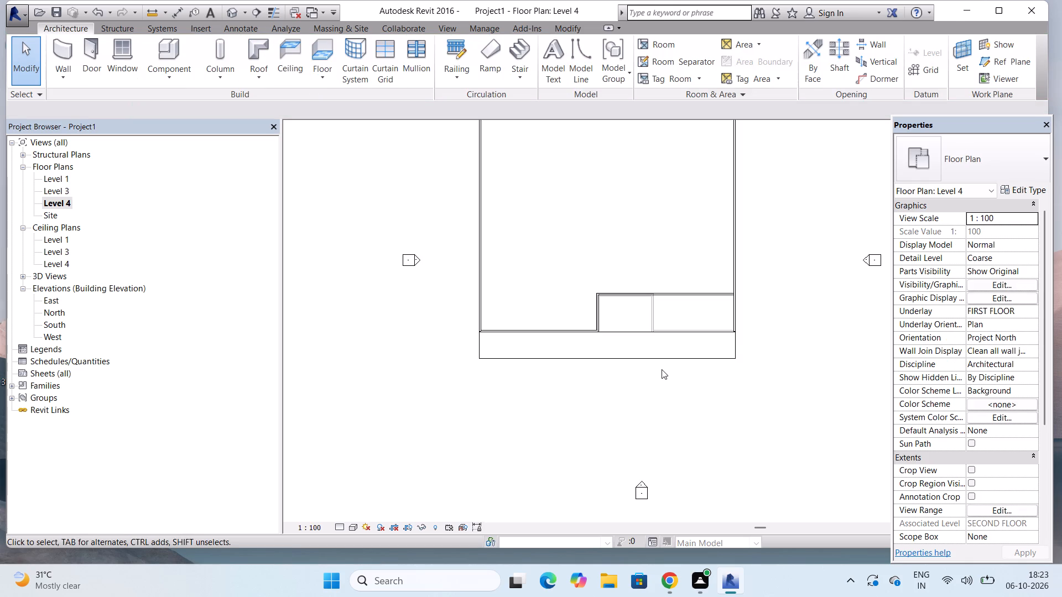
Edit the second-floor slab boundary, moving its front edge back to the front wall line, and finish the sketch.
{"action": "left_click", "coordinate": [673, 357]}
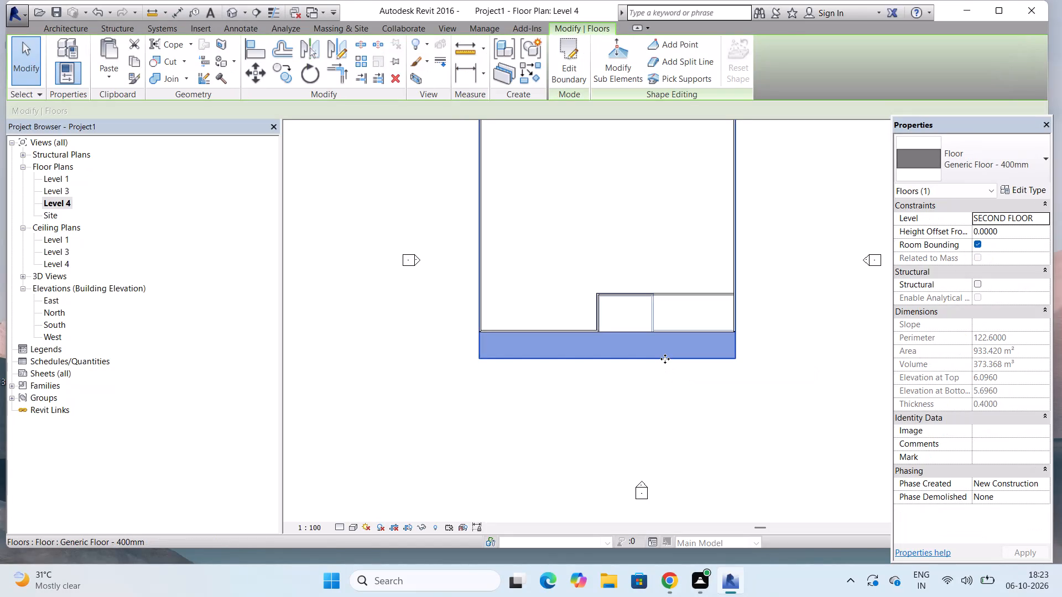
{"action": "triple_click", "coordinate": [665, 359]}
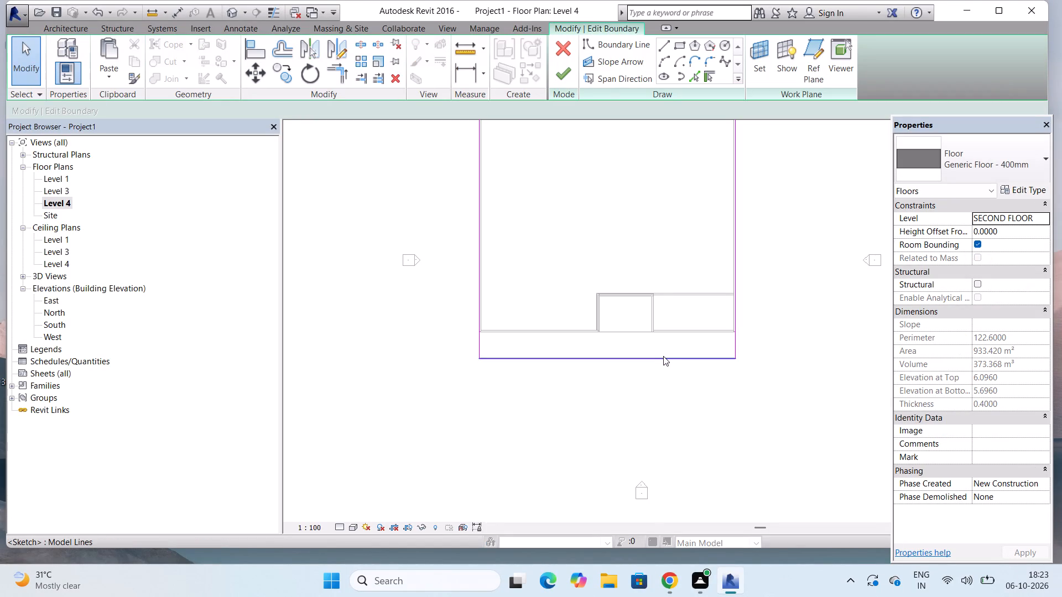
{"action": "left_click_drag", "start_coordinate": [662, 358], "coordinate": [669, 335]}
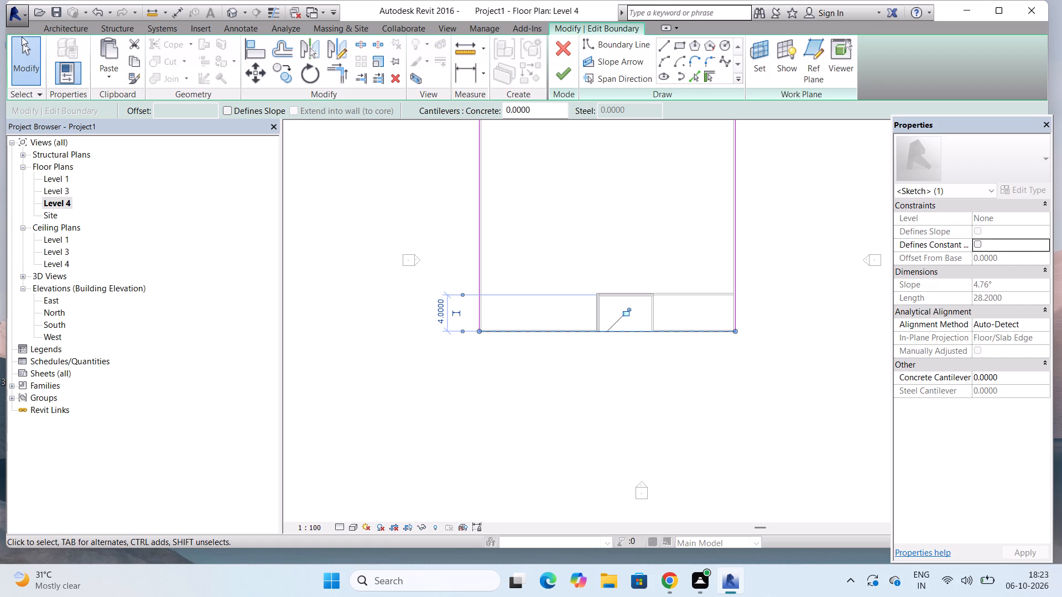
{"action": "left_click", "coordinate": [73, 28]}
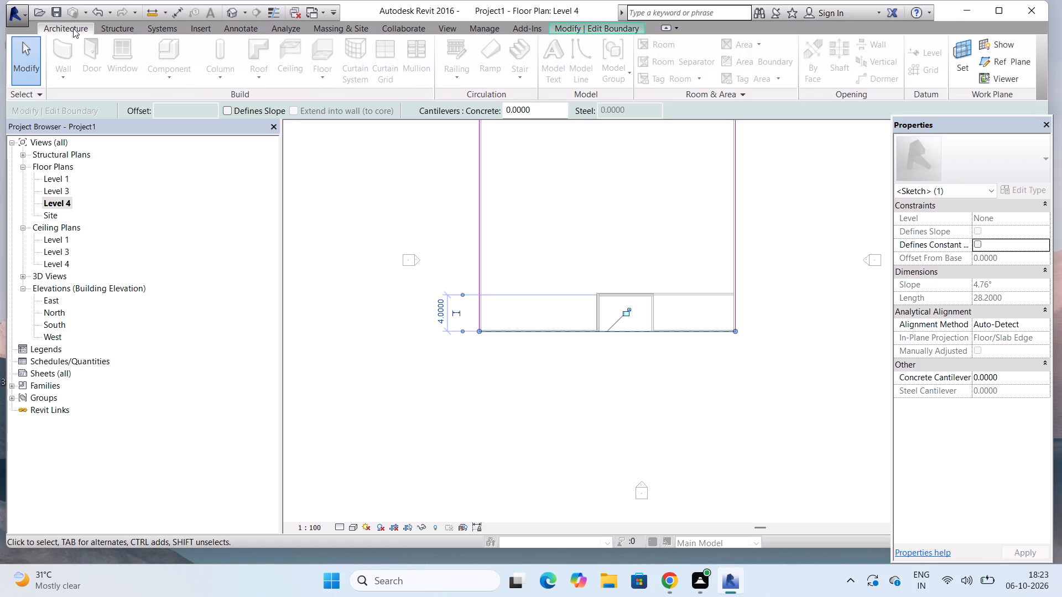
{"action": "left_click", "coordinate": [564, 29]}
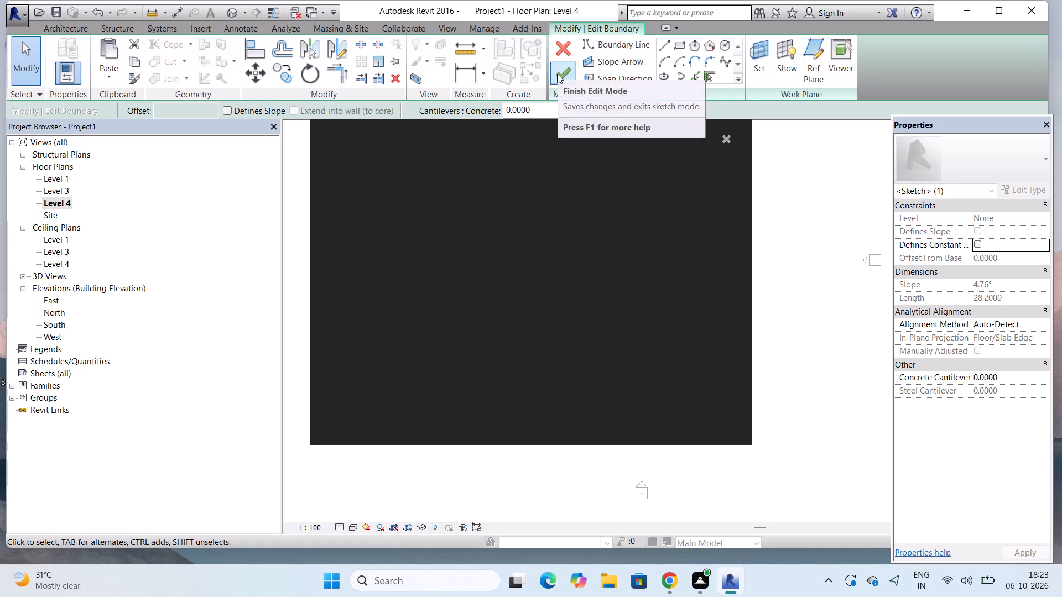
{"action": "left_click", "coordinate": [557, 74]}
{"action": "left_click", "coordinate": [731, 140]}
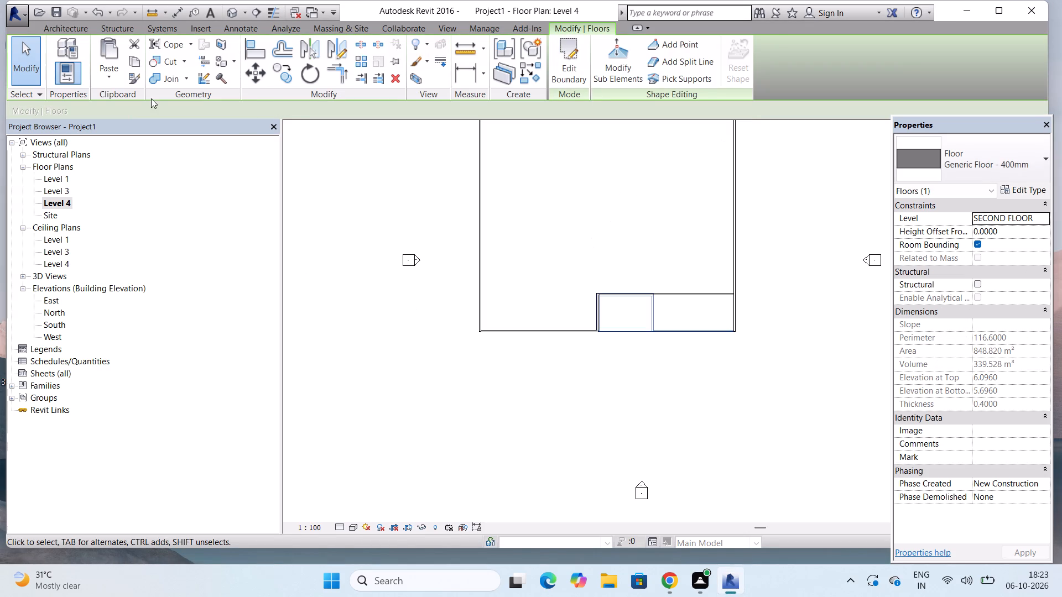
Sketch a rectangular 600 x 1200mm grid ceiling about 28.2 m wide and 58.7 m² outward from the SECOND FLOOR front wall, and finish it.
{"action": "left_click", "coordinate": [55, 32]}
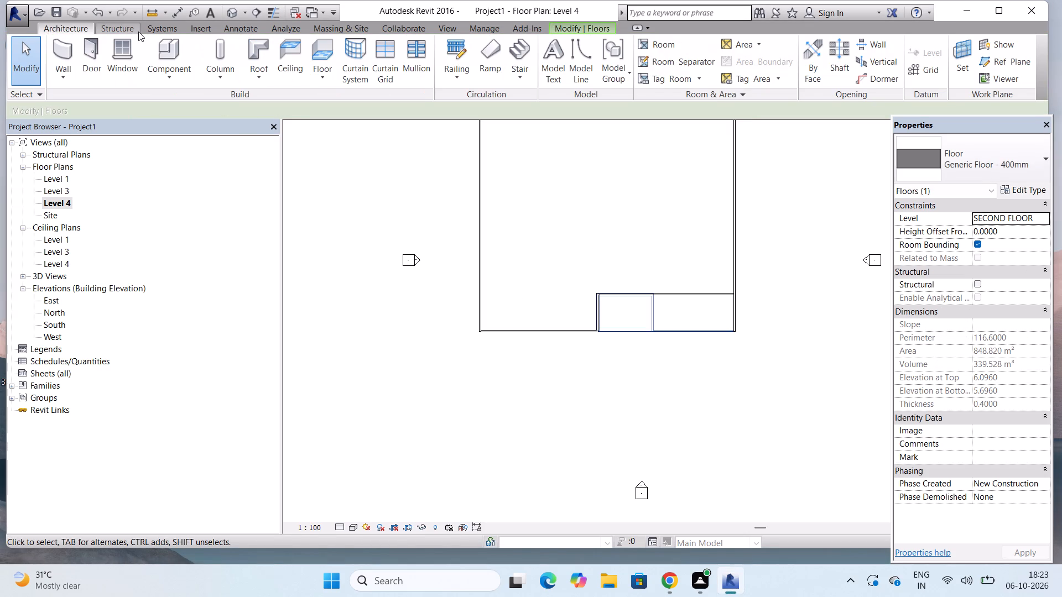
{"action": "left_click", "coordinate": [292, 67]}
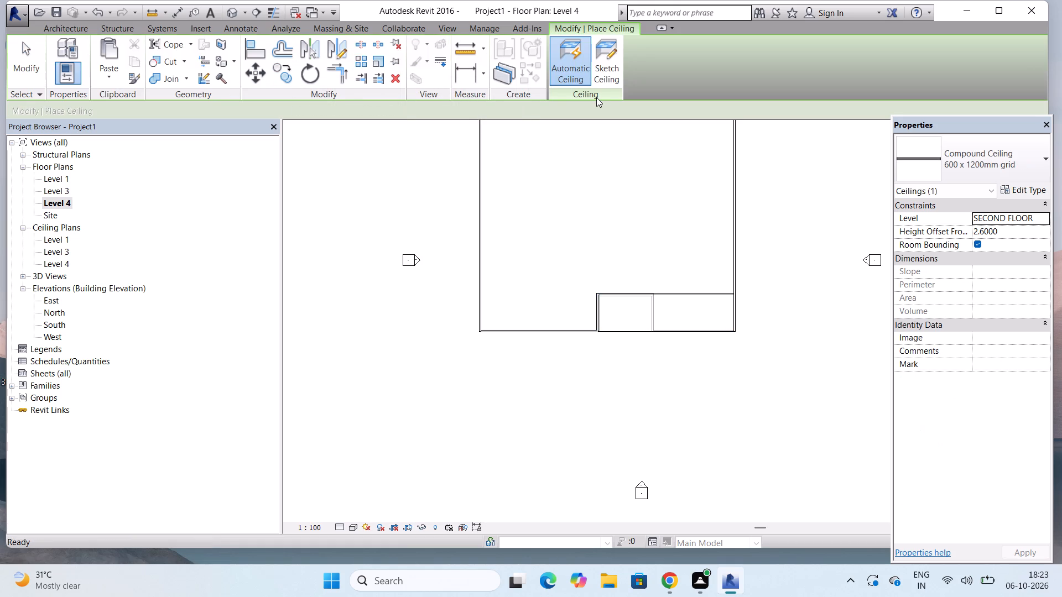
{"action": "left_click", "coordinate": [613, 70]}
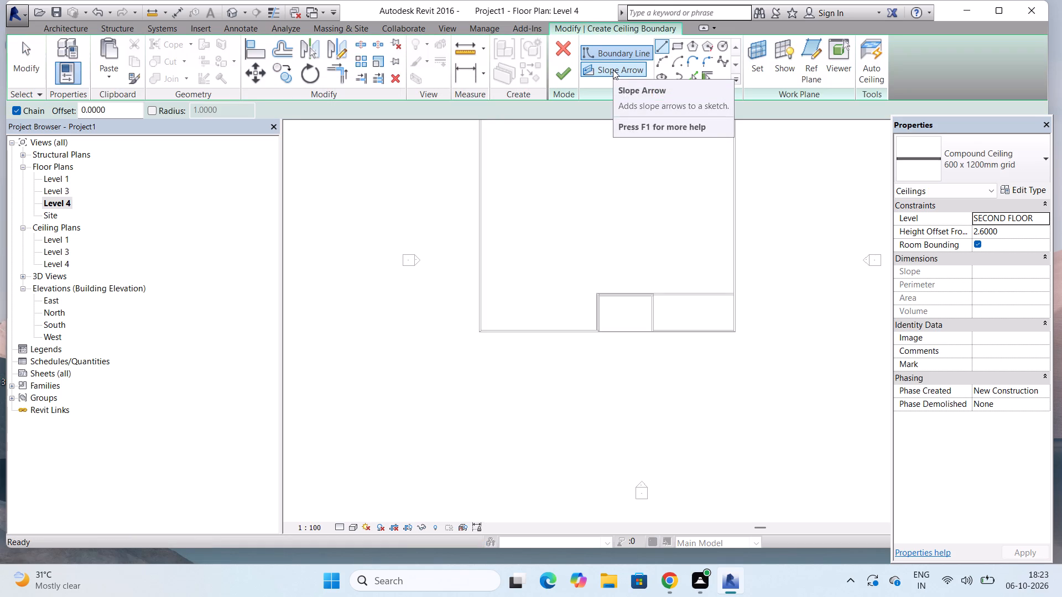
{"action": "left_click", "coordinate": [674, 48]}
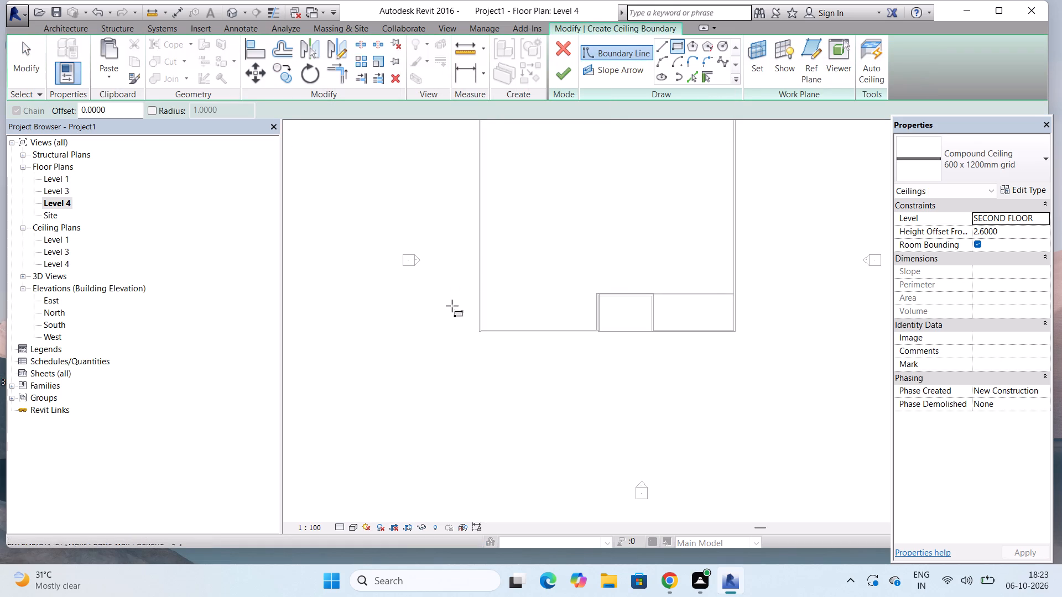
{"action": "scroll", "coordinate": [472, 362], "scroll_direction": "up", "scroll_amount": 3}
{"action": "scroll", "coordinate": [501, 294], "scroll_direction": "up", "scroll_amount": 10}
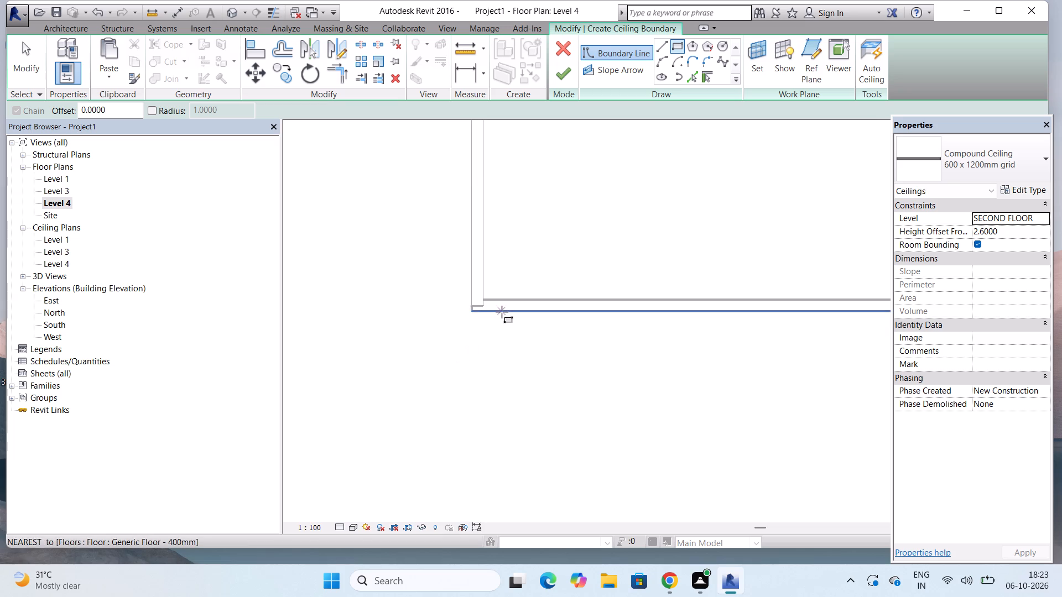
{"action": "scroll", "coordinate": [502, 312], "scroll_direction": "up", "scroll_amount": 3}
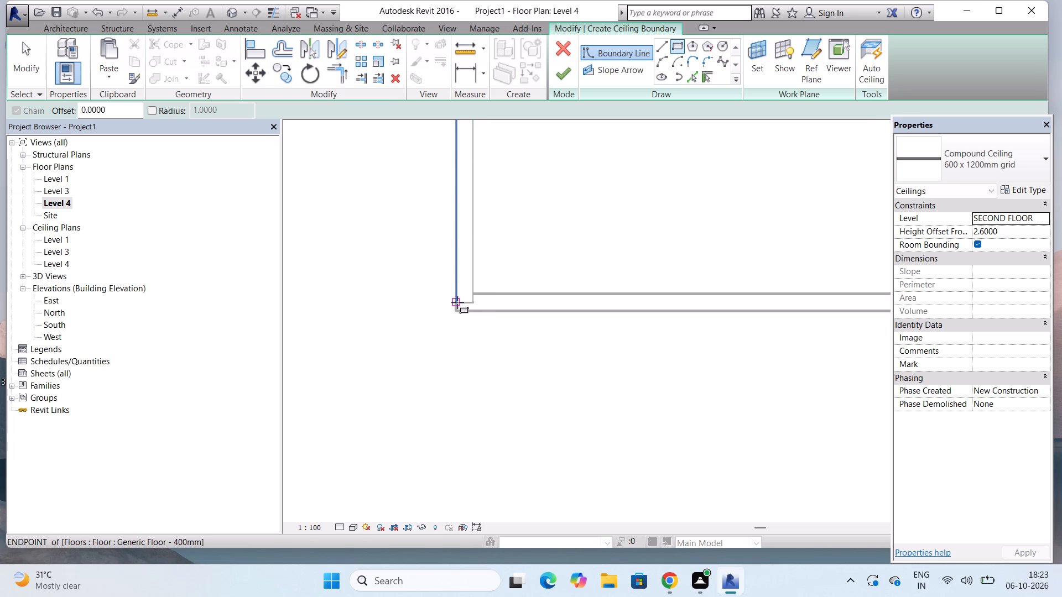
{"action": "left_click", "coordinate": [457, 302]}
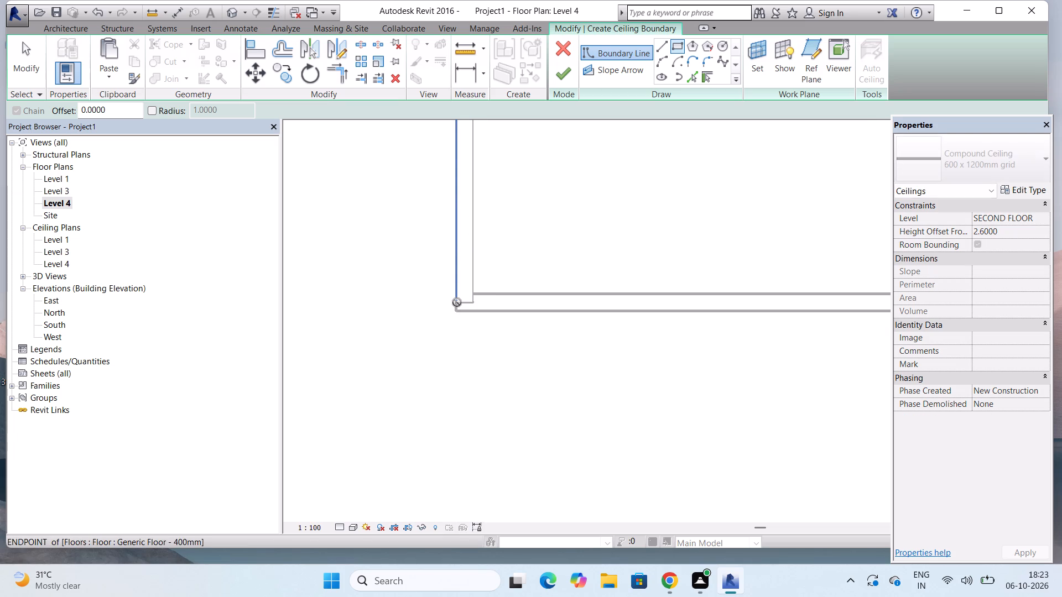
{"action": "scroll", "coordinate": [457, 302], "scroll_direction": "down", "scroll_amount": 13}
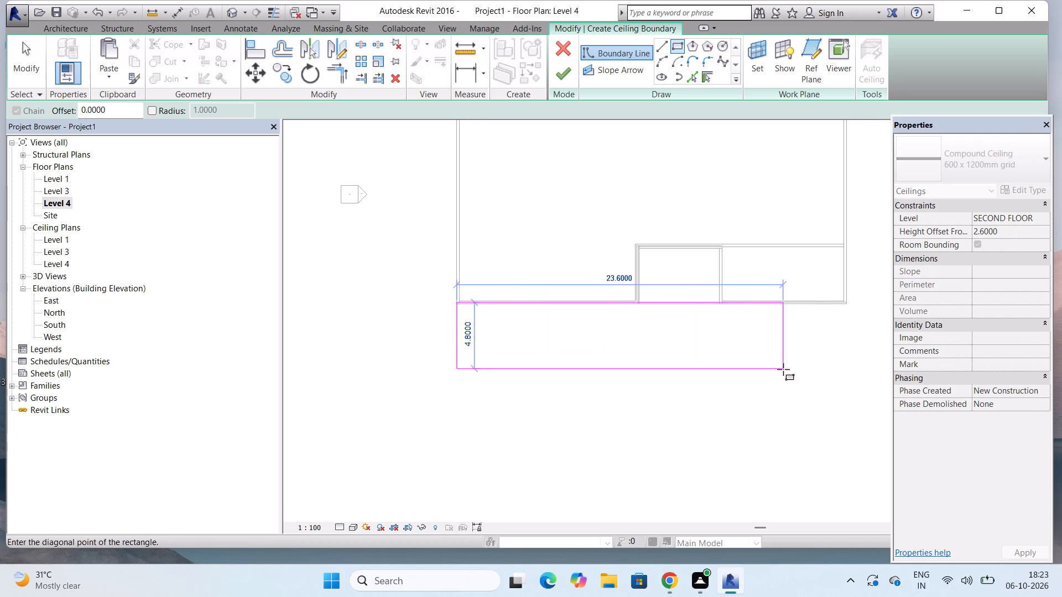
{"action": "scroll", "coordinate": [846, 299], "scroll_direction": "up", "scroll_amount": 12}
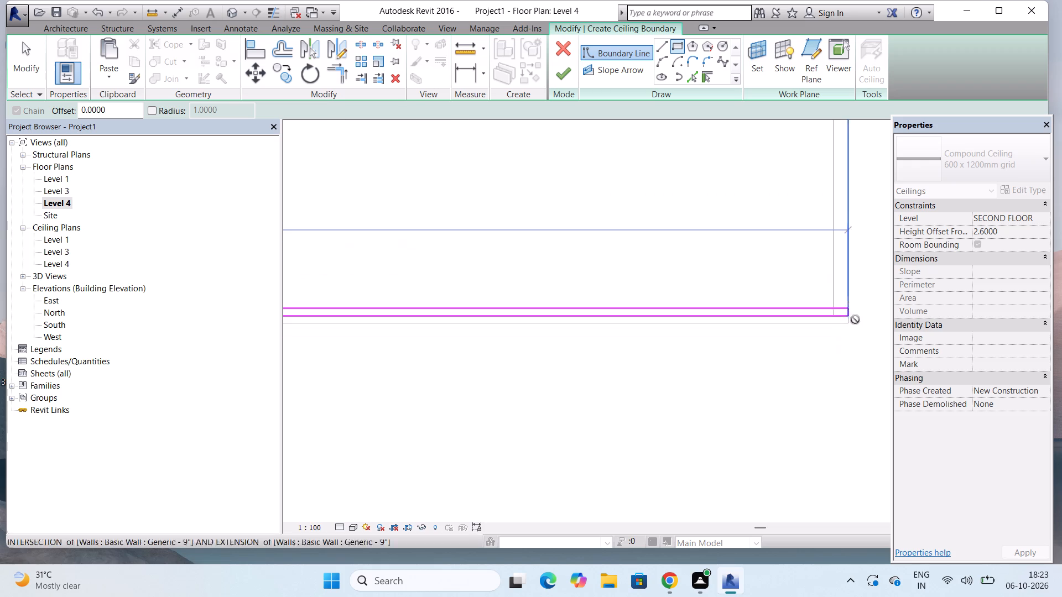
{"action": "scroll", "coordinate": [835, 366], "scroll_direction": "down", "scroll_amount": 2}
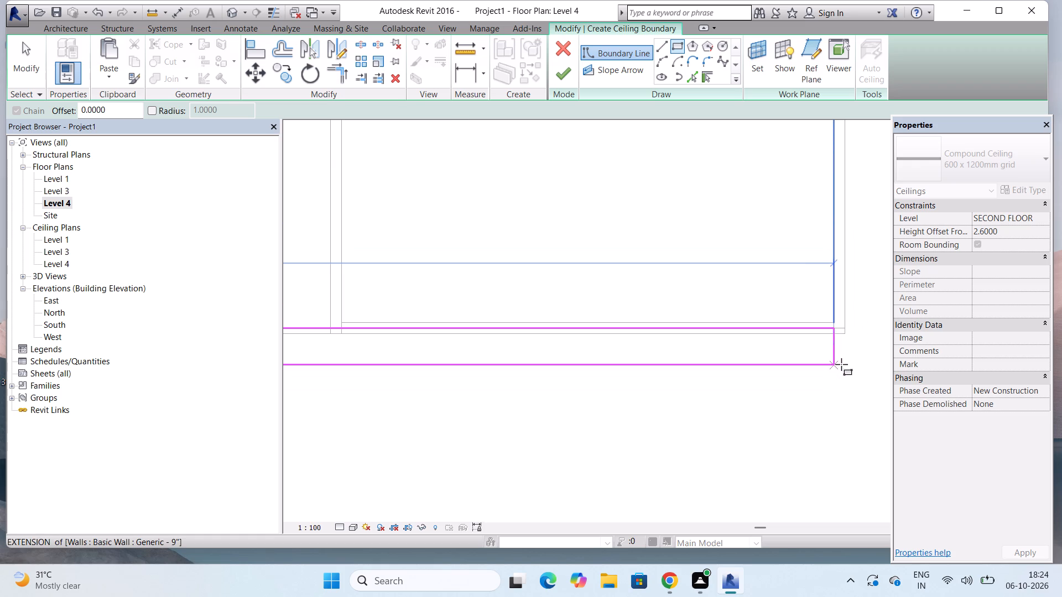
{"action": "scroll", "coordinate": [851, 364], "scroll_direction": "down", "scroll_amount": 5}
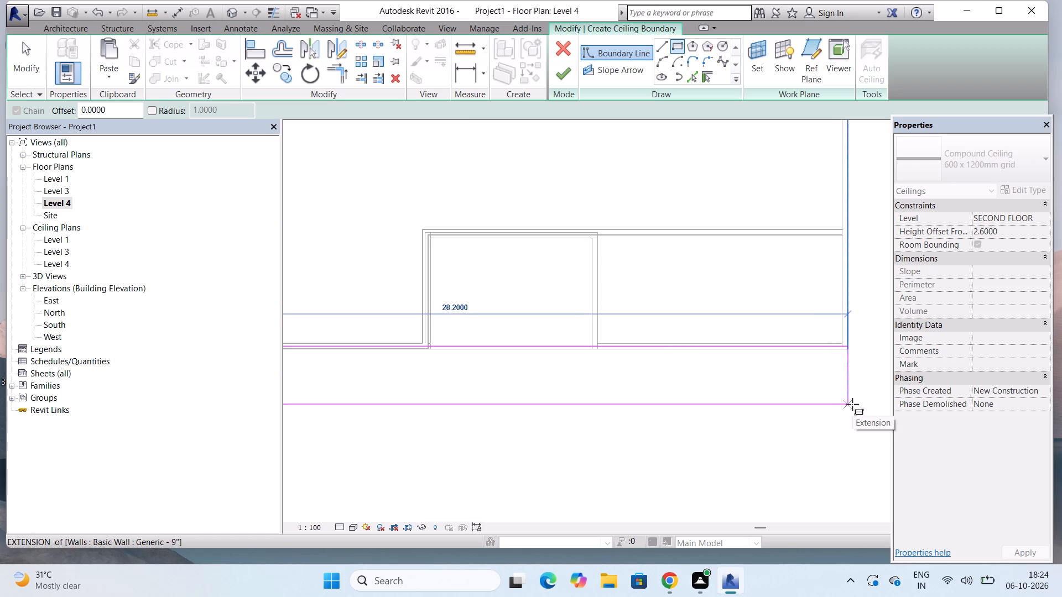
{"action": "left_click", "coordinate": [852, 404]}
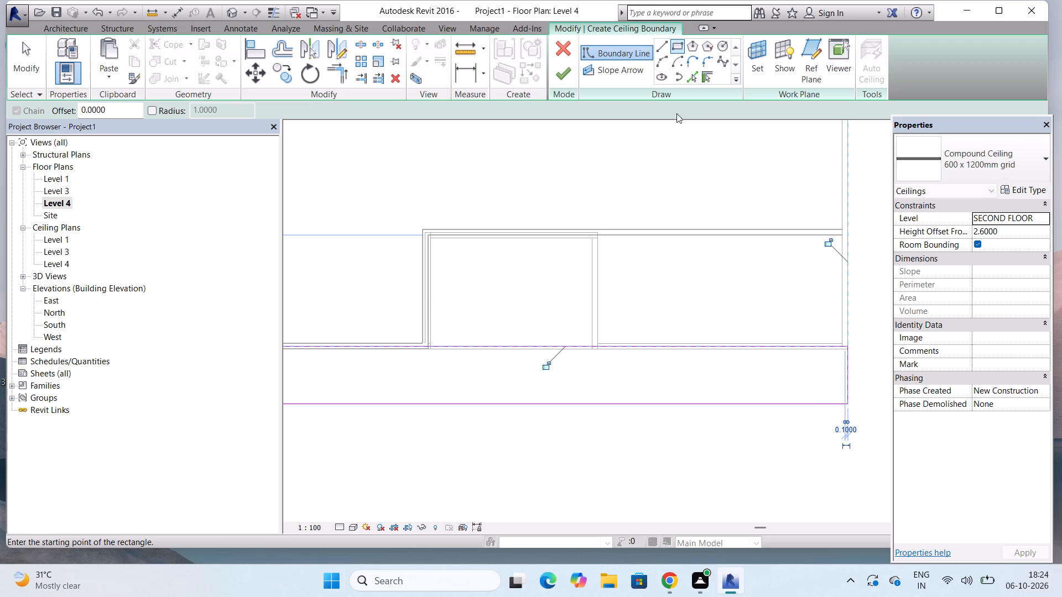
{"action": "left_click", "coordinate": [560, 71]}
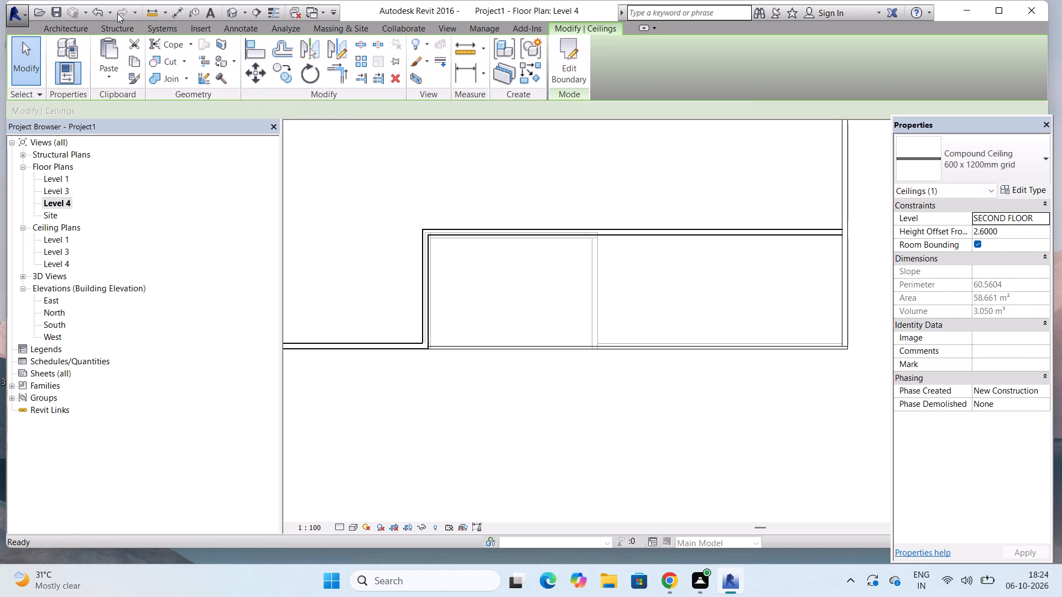
Create a 900mm Pipe railing on SECOND FLOOR from a rectangle about 28.2 by 1.2 projecting from the front wall, and view it in 3D.
{"action": "left_click", "coordinate": [77, 26]}
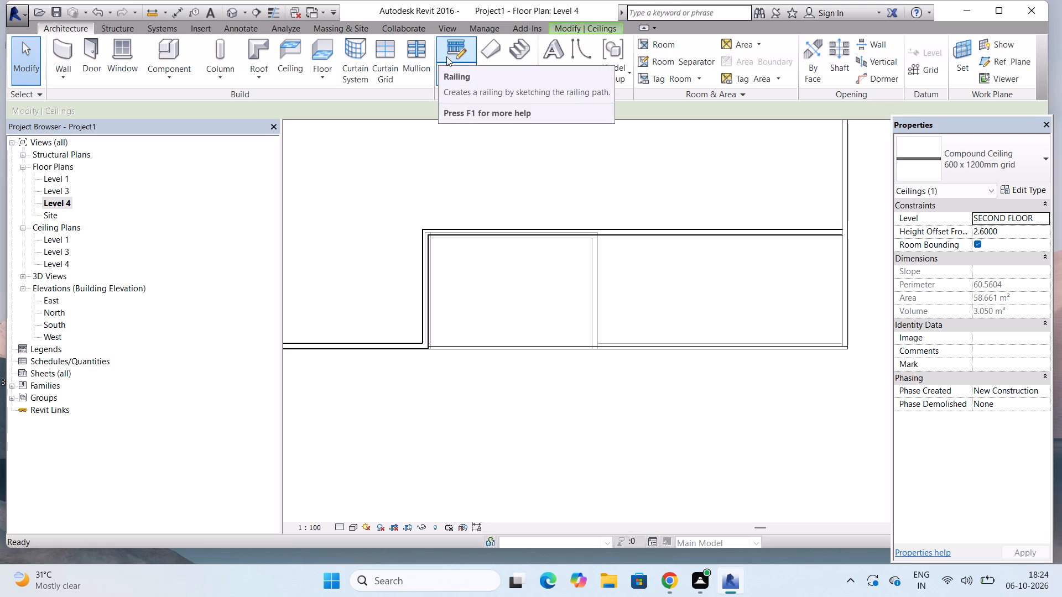
{"action": "left_click", "coordinate": [465, 50]}
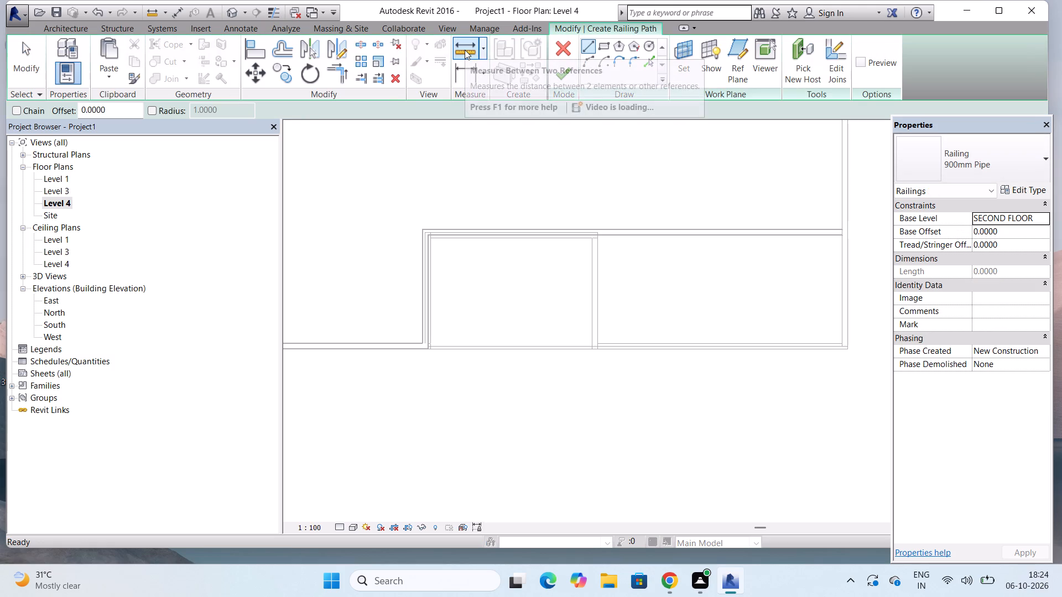
{"action": "scroll", "coordinate": [552, 312], "scroll_direction": "down", "scroll_amount": 10}
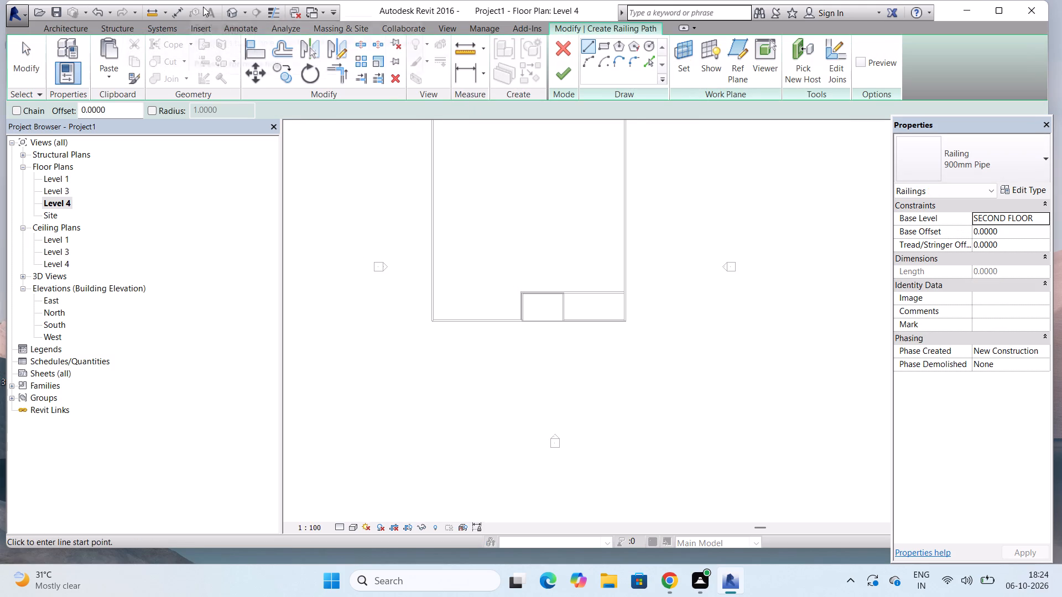
{"action": "left_click", "coordinate": [235, 9]}
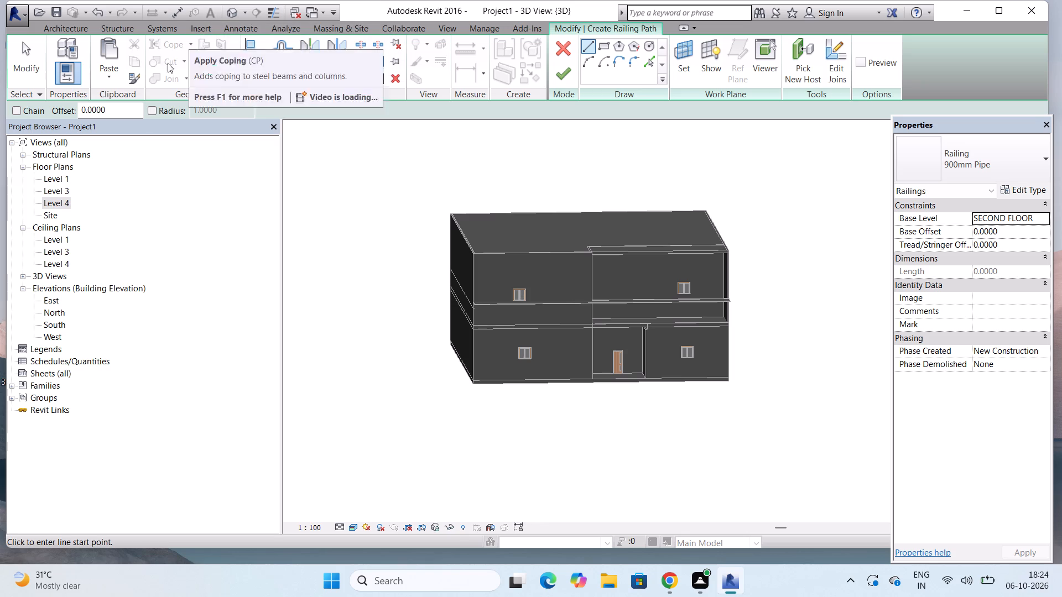
{"action": "double_click", "coordinate": [70, 205]}
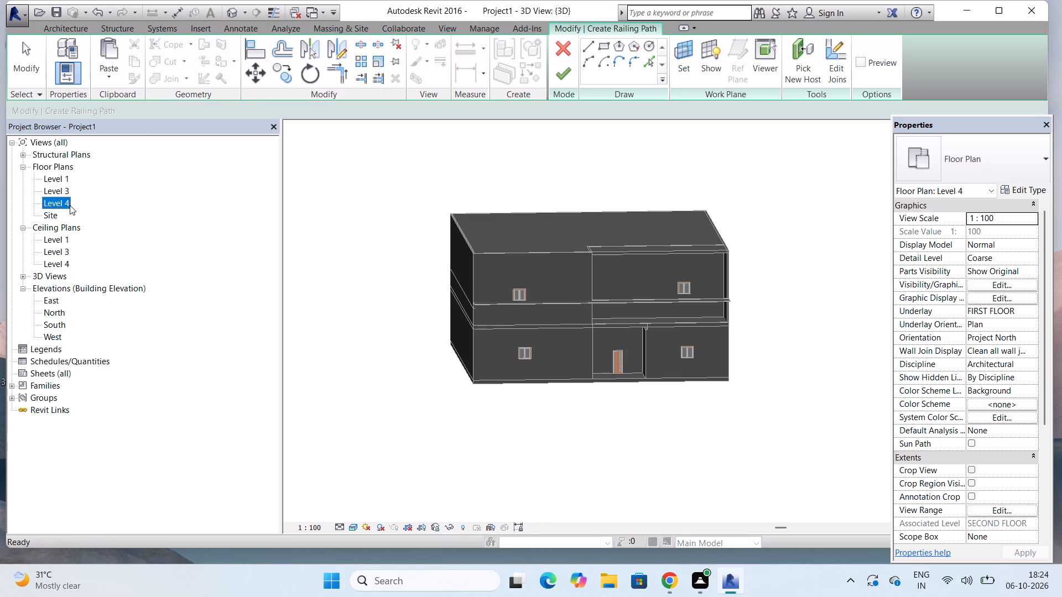
{"action": "double_click", "coordinate": [70, 205]}
{"action": "double_click", "coordinate": [54, 202]}
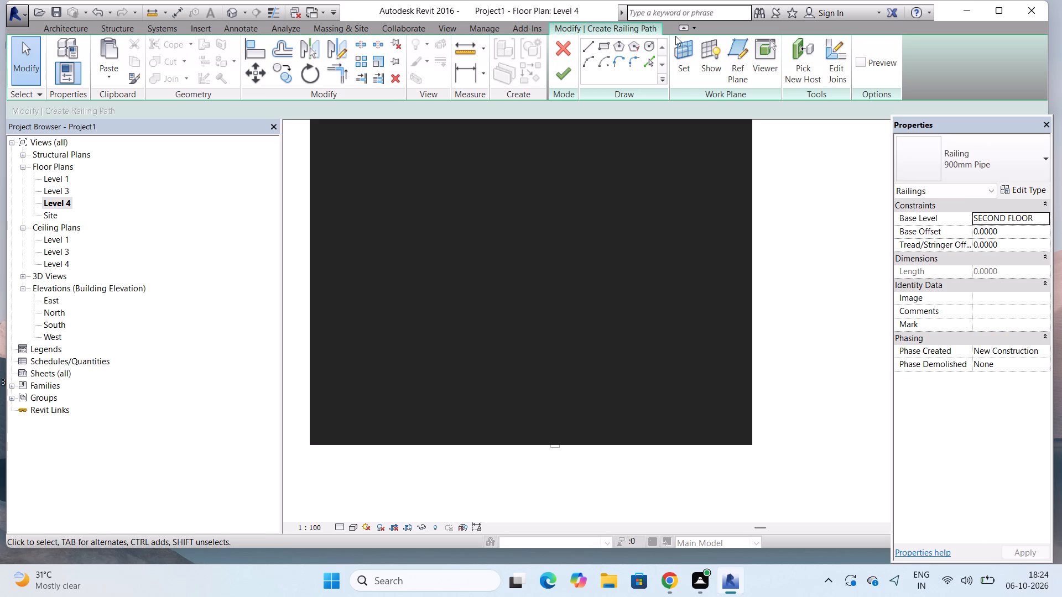
{"action": "left_click", "coordinate": [728, 139]}
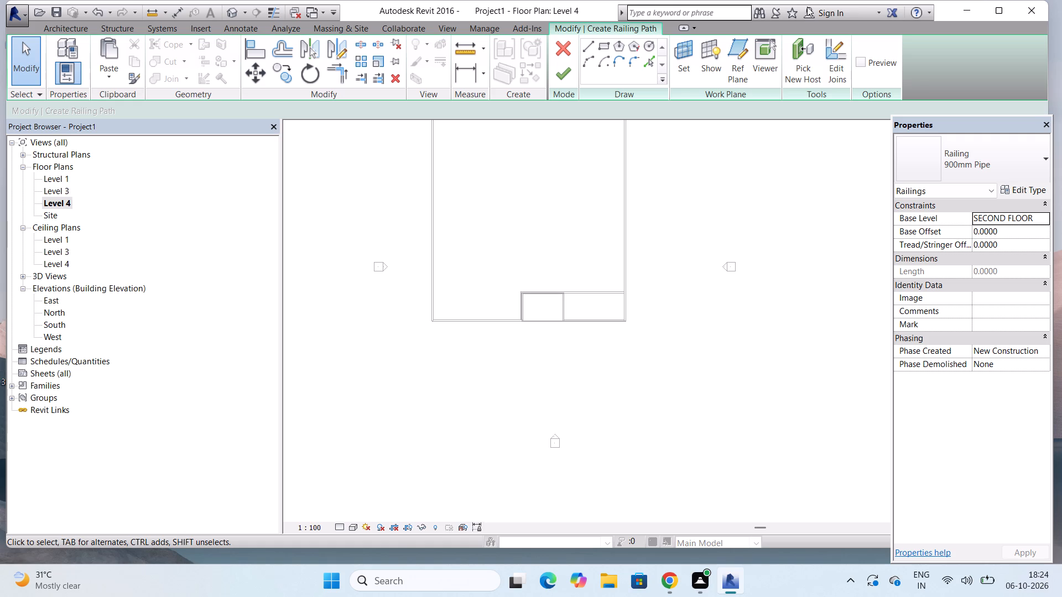
{"action": "left_click", "coordinate": [597, 49]}
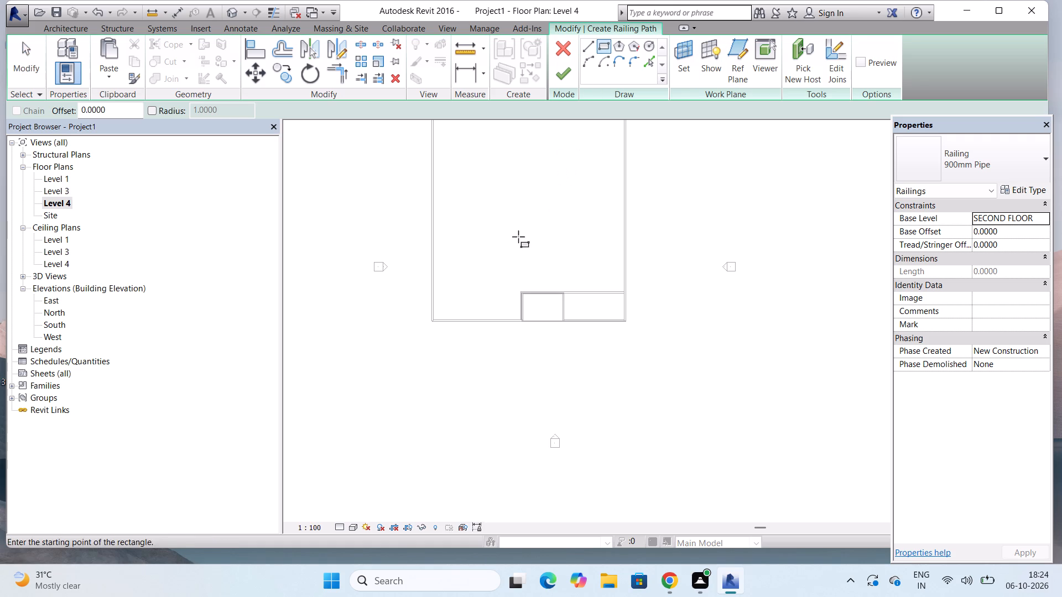
{"action": "scroll", "coordinate": [436, 321], "scroll_direction": "up", "scroll_amount": 17}
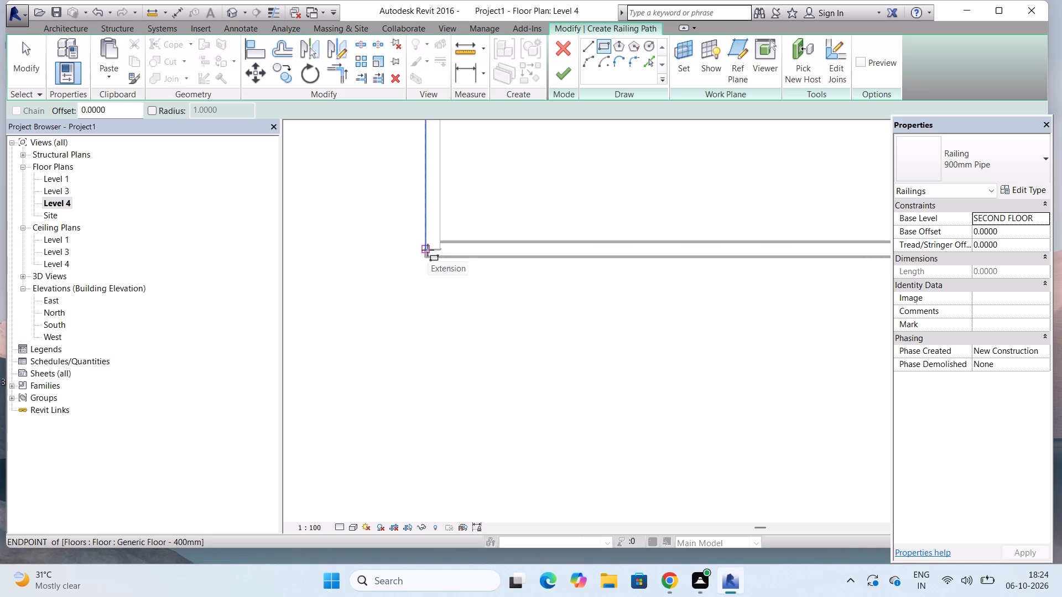
{"action": "left_click", "coordinate": [428, 250]}
{"action": "scroll", "coordinate": [428, 250], "scroll_direction": "down", "scroll_amount": 14}
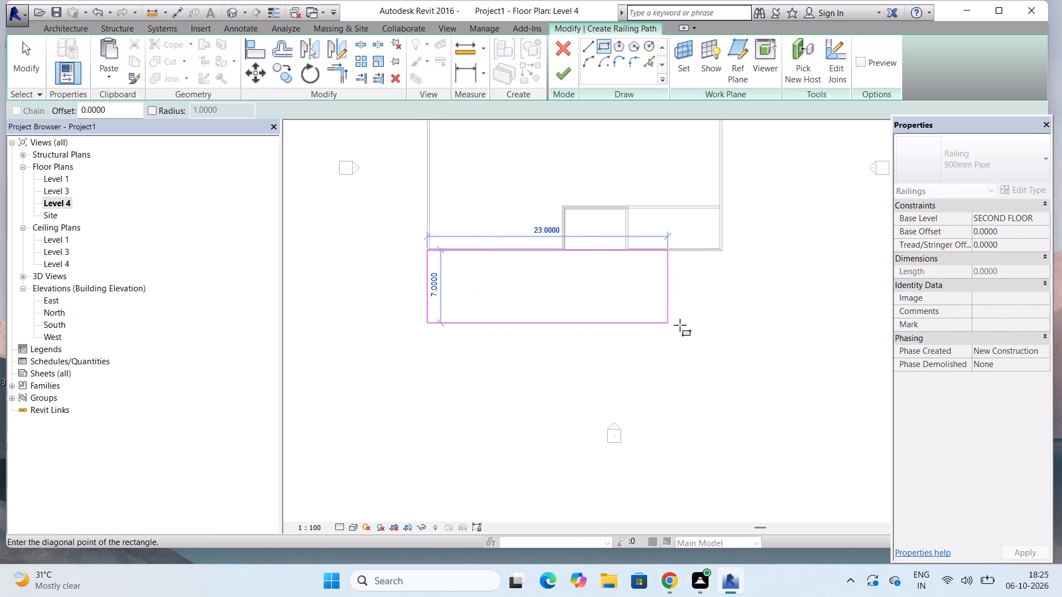
{"action": "scroll", "coordinate": [728, 240], "scroll_direction": "up", "scroll_amount": 10}
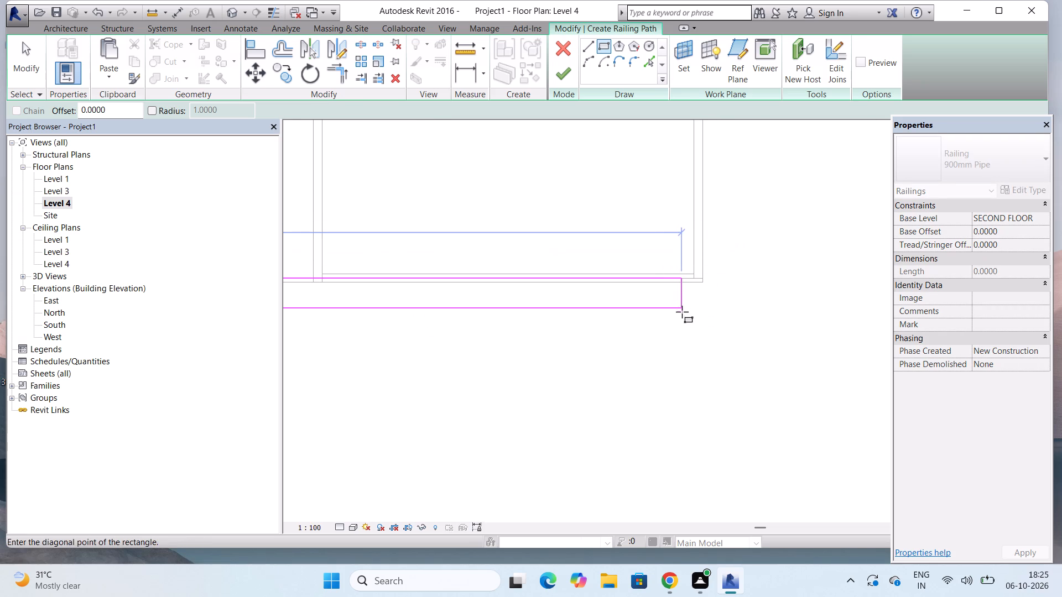
{"action": "left_click", "coordinate": [704, 329]}
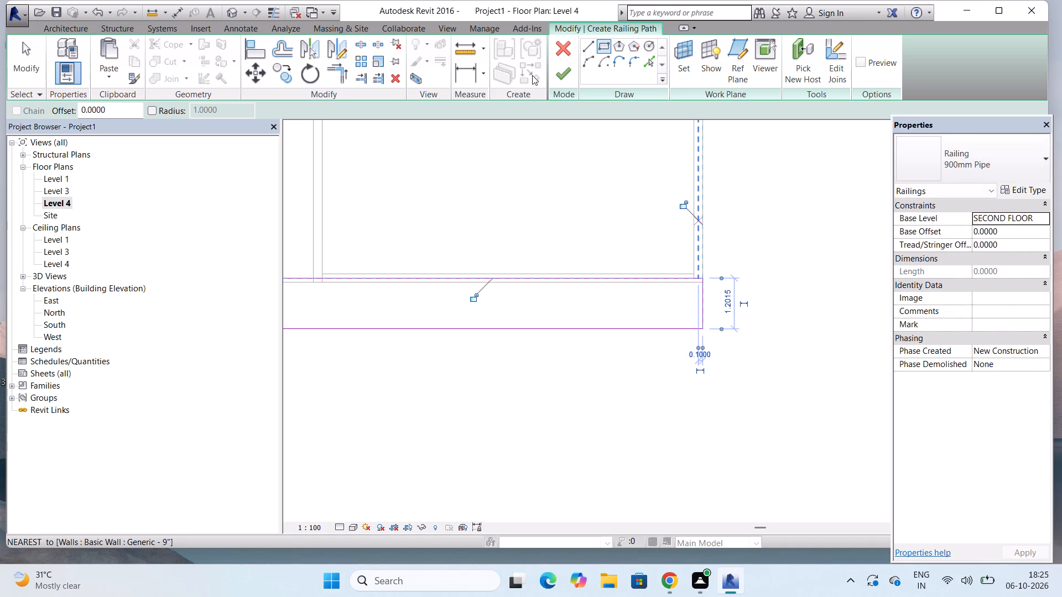
{"action": "left_click", "coordinate": [559, 70]}
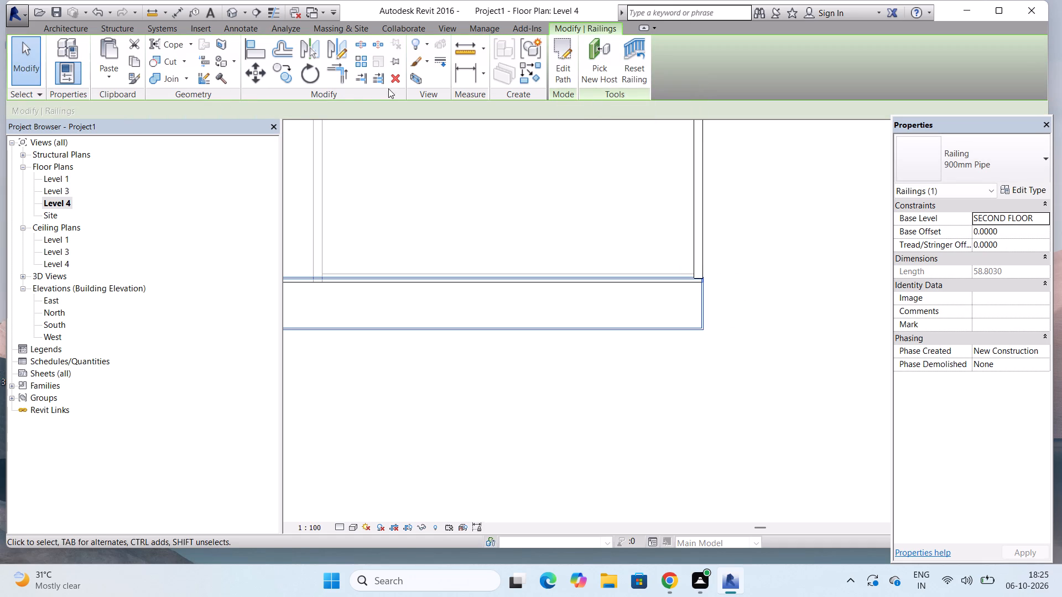
{"action": "scroll", "coordinate": [436, 86], "scroll_direction": "down", "scroll_amount": 2}
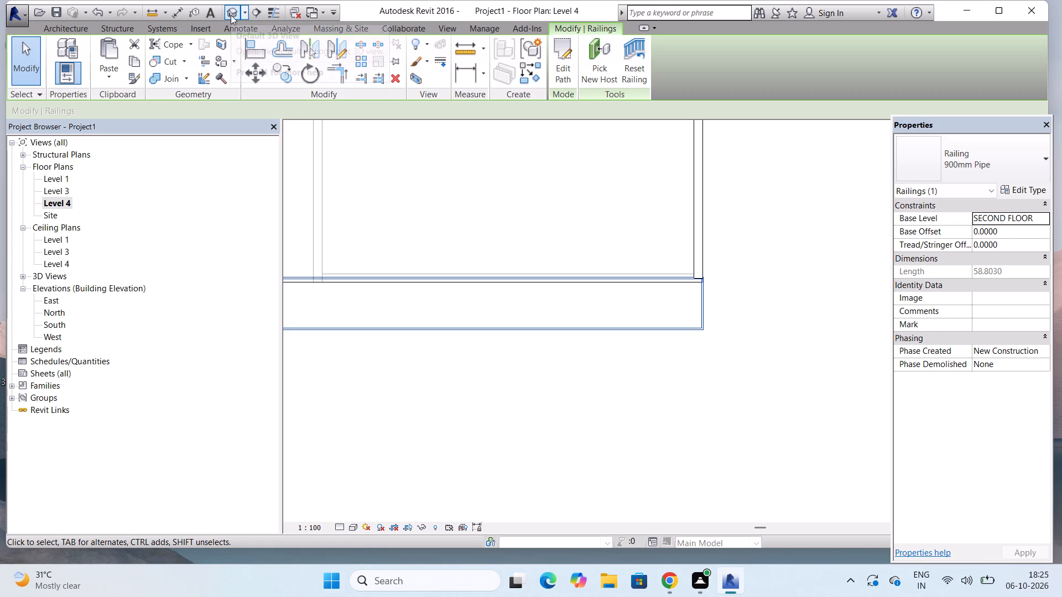
{"action": "left_click", "coordinate": [231, 15]}
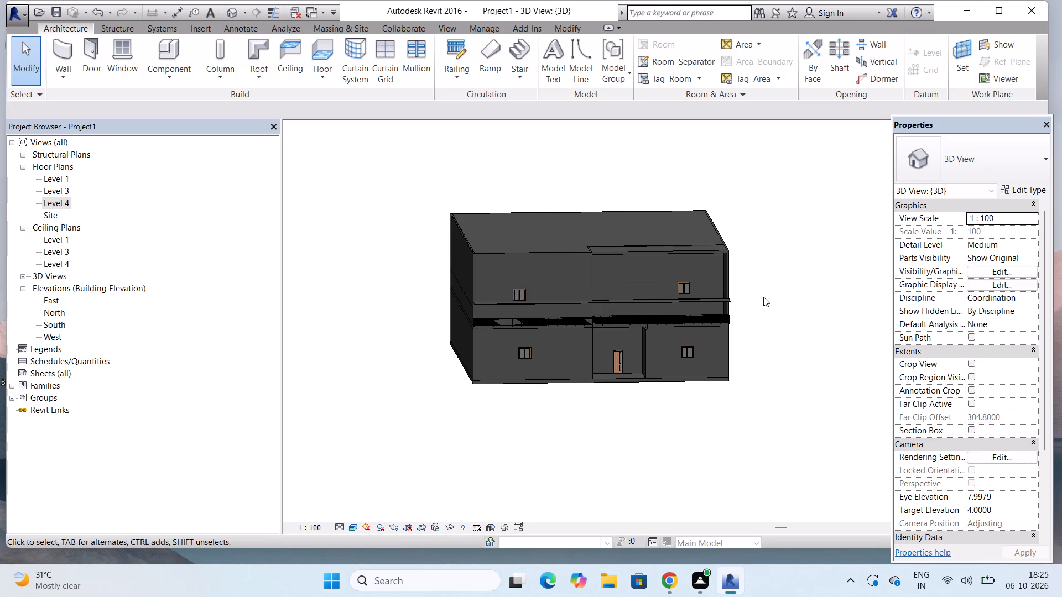
Examine the projecting ceiling and the pipe railing at the building's front corner in 3D.
{"action": "scroll", "coordinate": [763, 286], "scroll_direction": "up", "scroll_amount": 4}
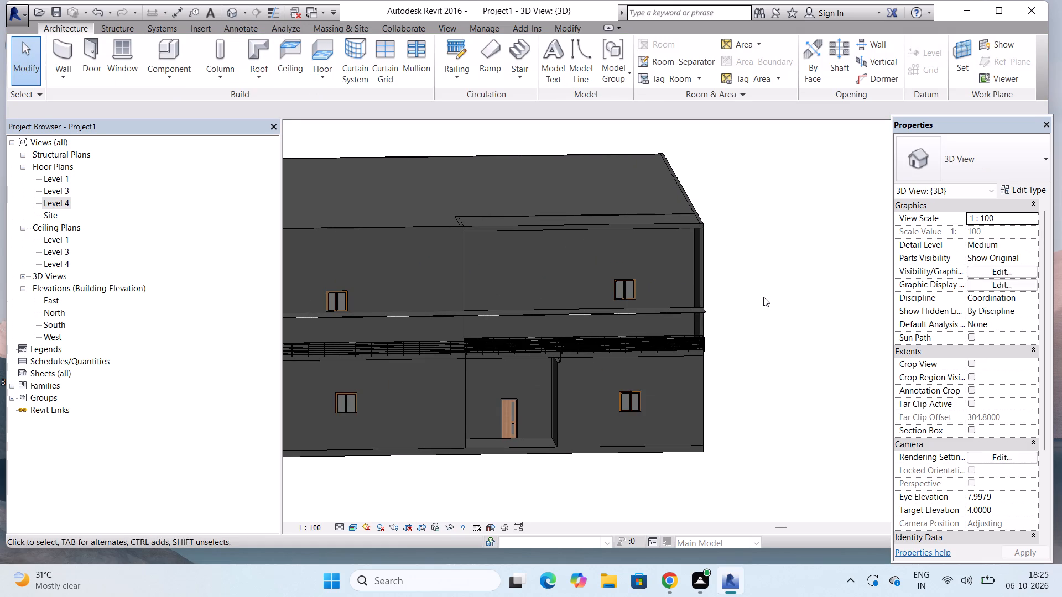
{"action": "middle_click_drag", "start_coordinate": [763, 297], "coordinate": [739, 303], "text": "ctrl"}
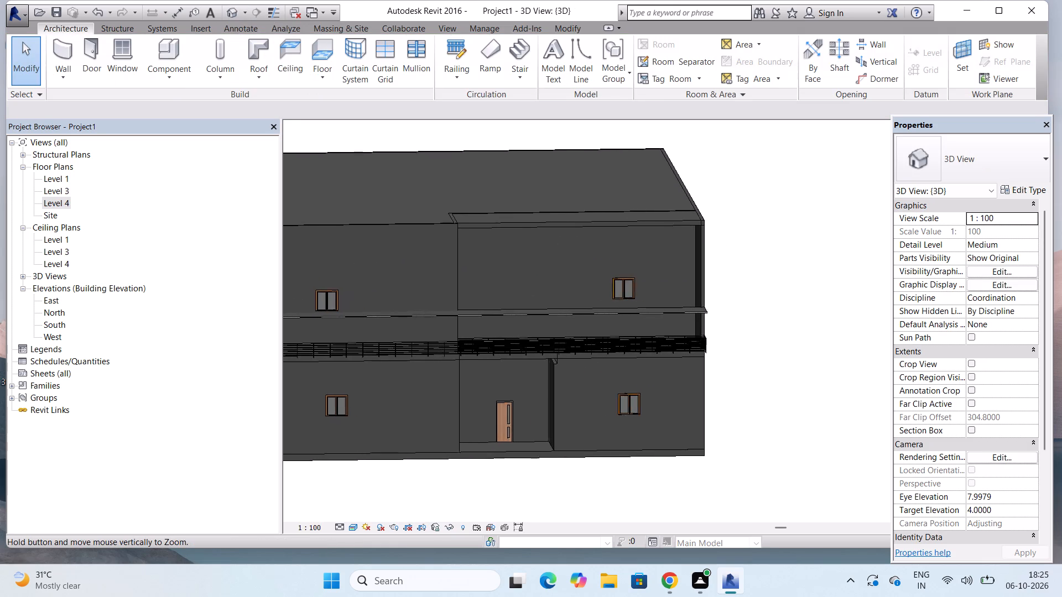
{"action": "middle_click_drag", "start_coordinate": [739, 303], "coordinate": [697, 318], "text": "ctrl"}
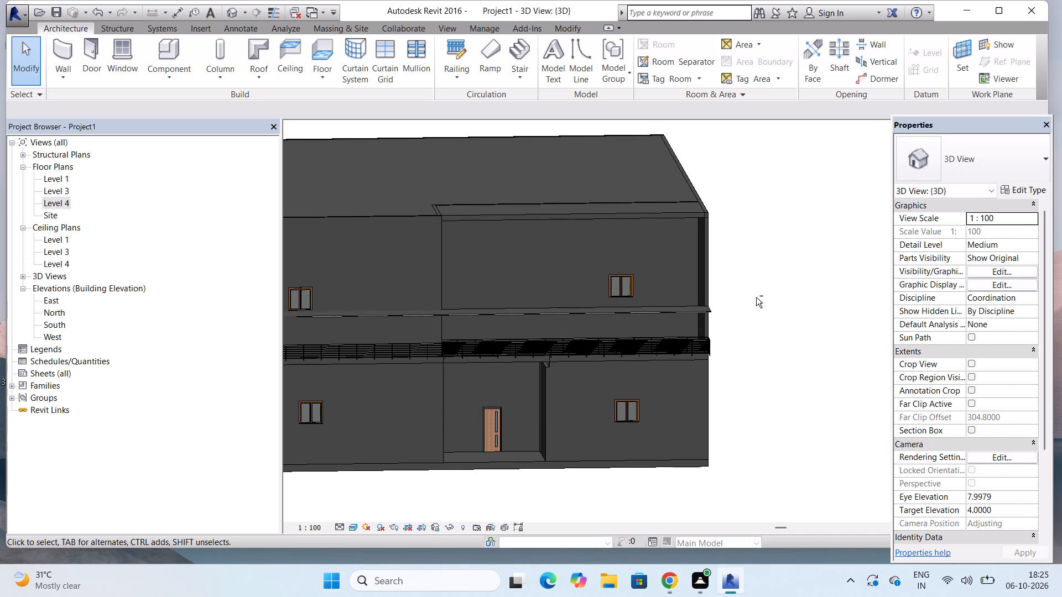
{"action": "middle_click_drag", "start_coordinate": [748, 299], "coordinate": [621, 334], "text": "shift"}
{"action": "scroll", "coordinate": [382, 379], "scroll_direction": "up", "scroll_amount": 2}
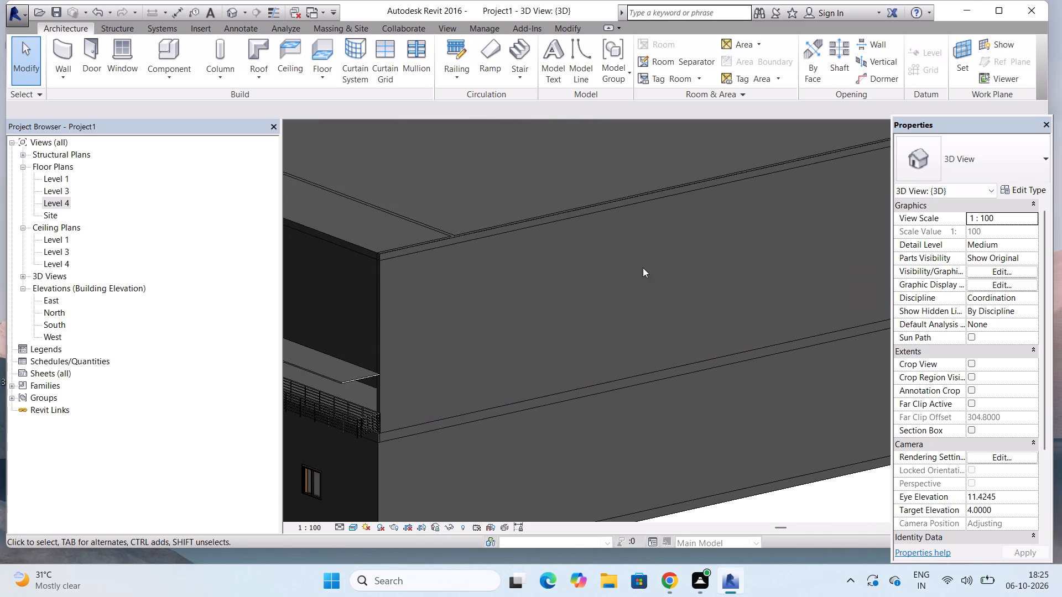
{"action": "scroll", "coordinate": [826, 216], "scroll_direction": "down", "scroll_amount": 3}
{"action": "scroll", "coordinate": [529, 342], "scroll_direction": "up", "scroll_amount": 12}
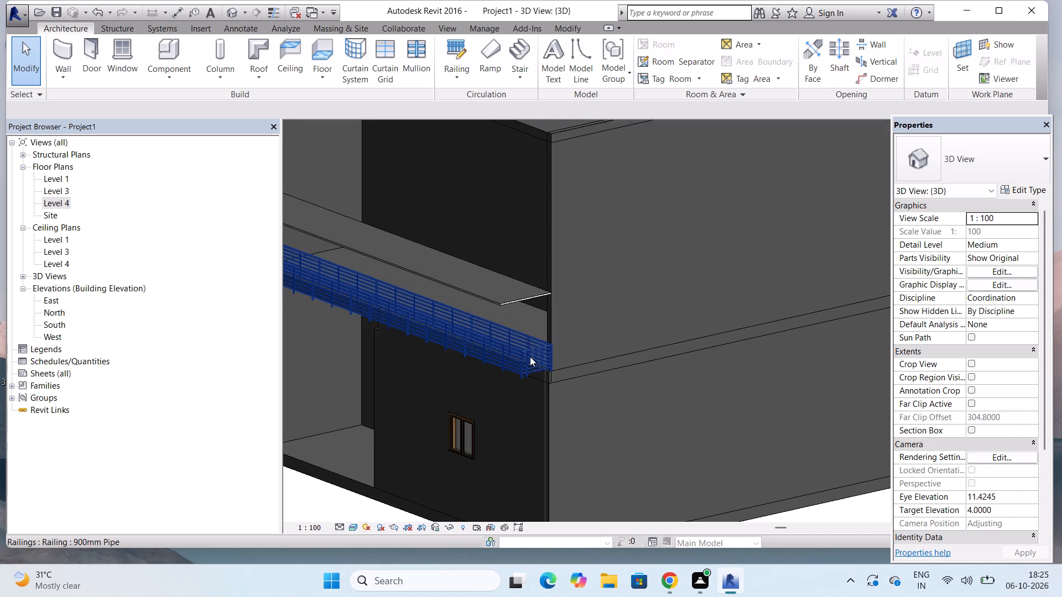
{"action": "scroll", "coordinate": [530, 357], "scroll_direction": "up", "scroll_amount": 4}
{"action": "scroll", "coordinate": [530, 359], "scroll_direction": "down", "scroll_amount": 4}
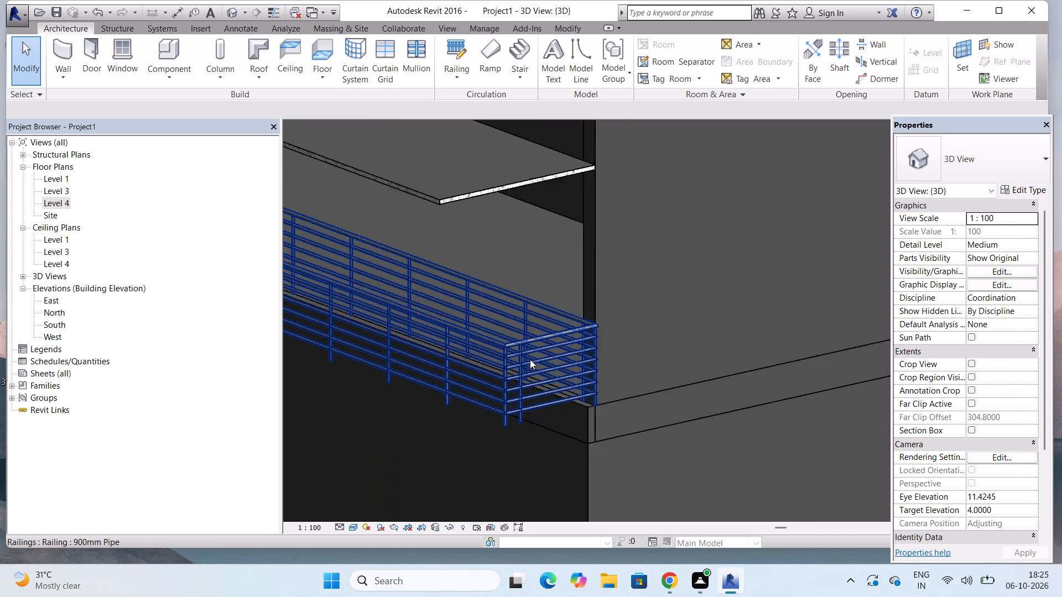
{"action": "scroll", "coordinate": [530, 359], "scroll_direction": "down", "scroll_amount": 8}
{"action": "scroll", "coordinate": [529, 353], "scroll_direction": "up", "scroll_amount": 6}
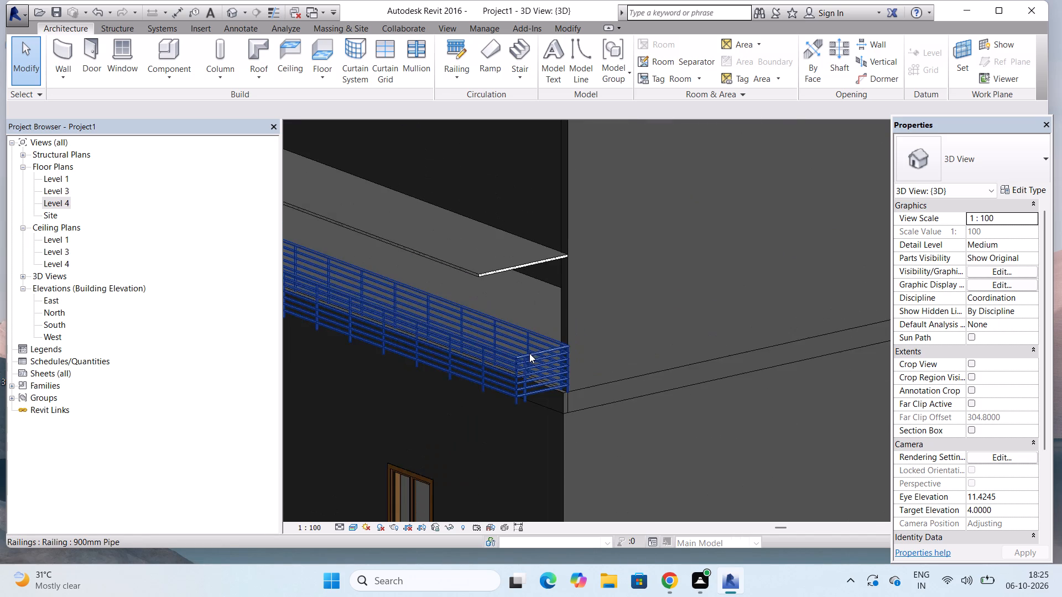
{"action": "left_click", "coordinate": [530, 252]}
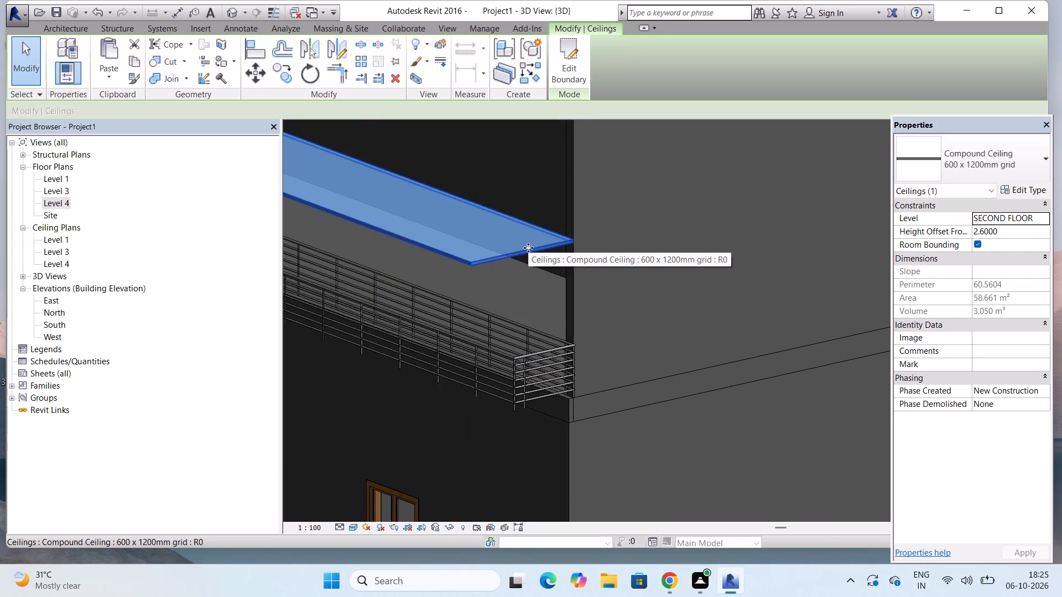
{"action": "scroll", "coordinate": [528, 248], "scroll_direction": "down", "scroll_amount": 12}
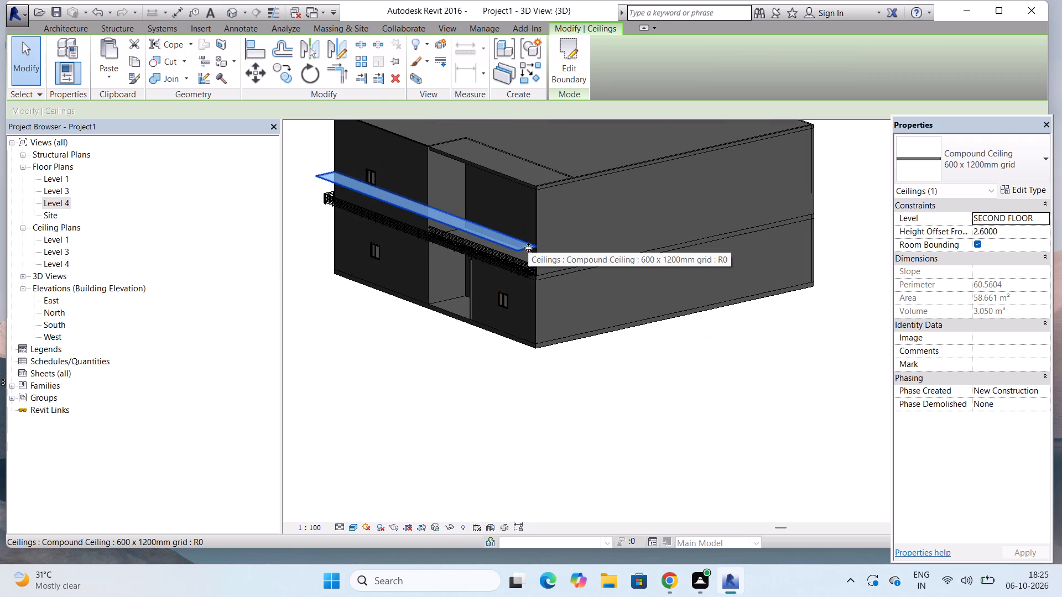
{"action": "scroll", "coordinate": [516, 253], "scroll_direction": "up", "scroll_amount": 5}
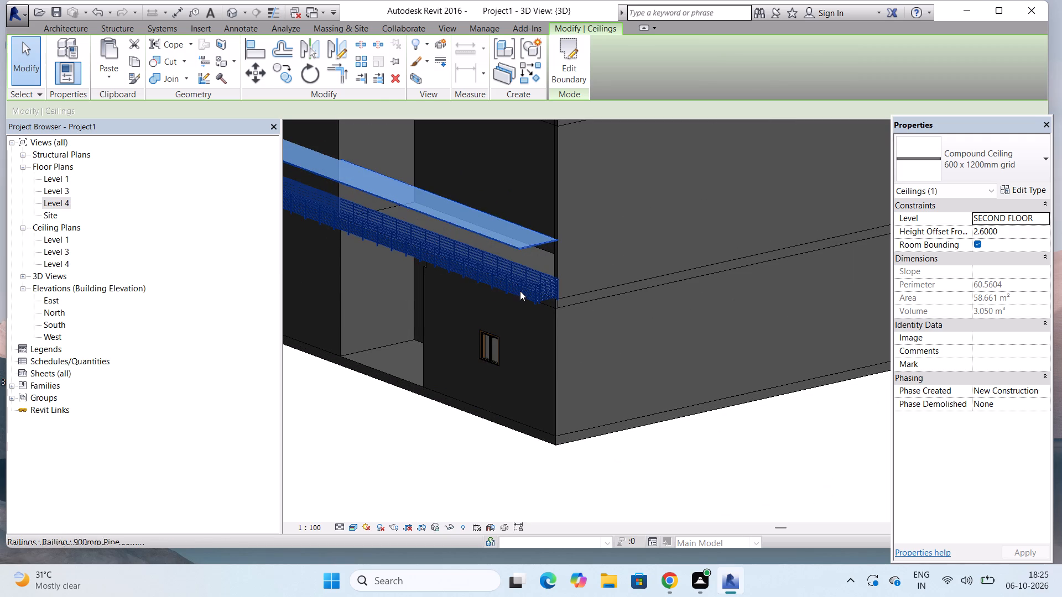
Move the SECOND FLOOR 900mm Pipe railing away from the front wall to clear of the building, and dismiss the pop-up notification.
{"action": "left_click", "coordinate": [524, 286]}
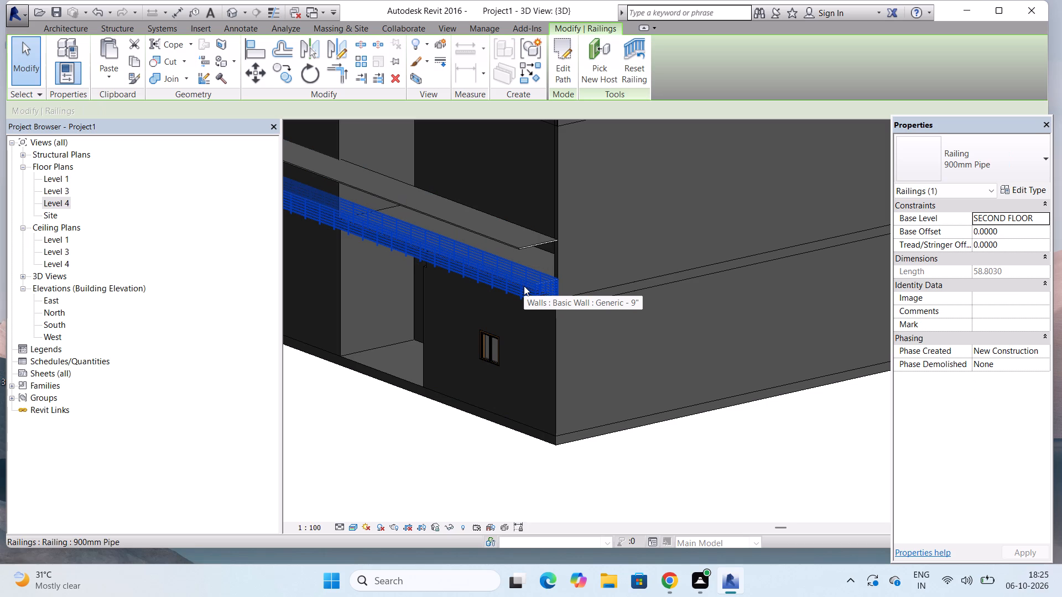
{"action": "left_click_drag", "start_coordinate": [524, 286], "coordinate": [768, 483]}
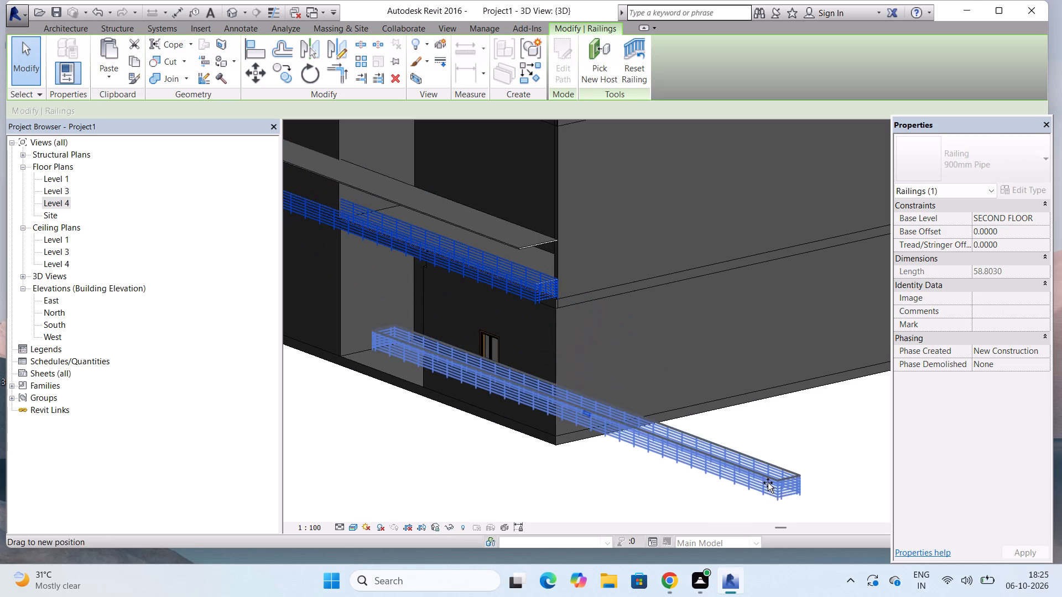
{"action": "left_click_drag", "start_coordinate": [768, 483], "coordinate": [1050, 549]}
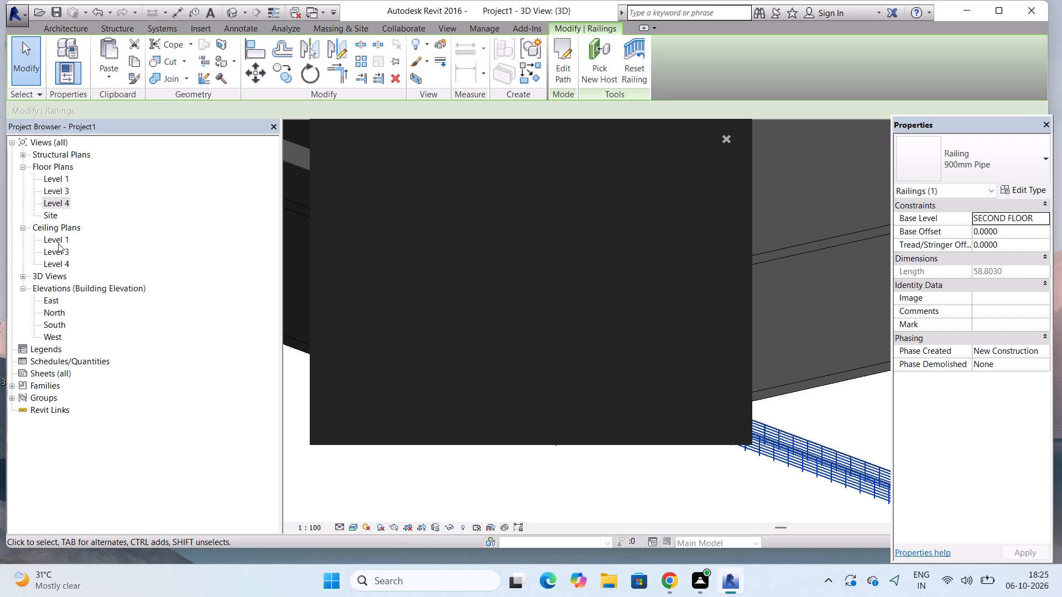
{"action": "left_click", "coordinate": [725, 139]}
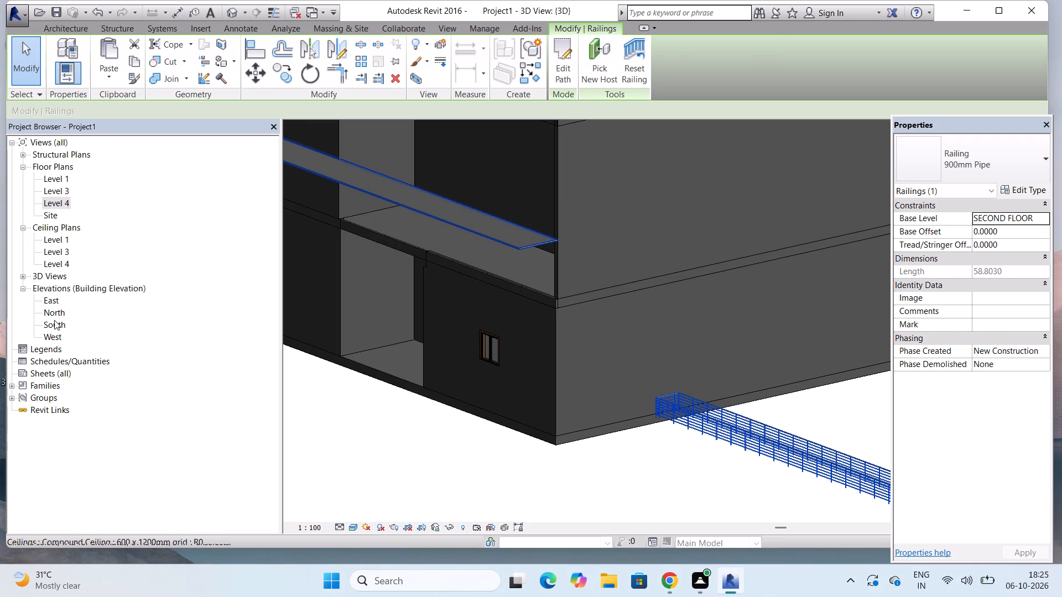
In the South elevation, move the front 600 x 1200mm grid ceiling down 2.6 m onto the SECOND FLOOR level, and return to 3D.
{"action": "double_click", "coordinate": [59, 323]}
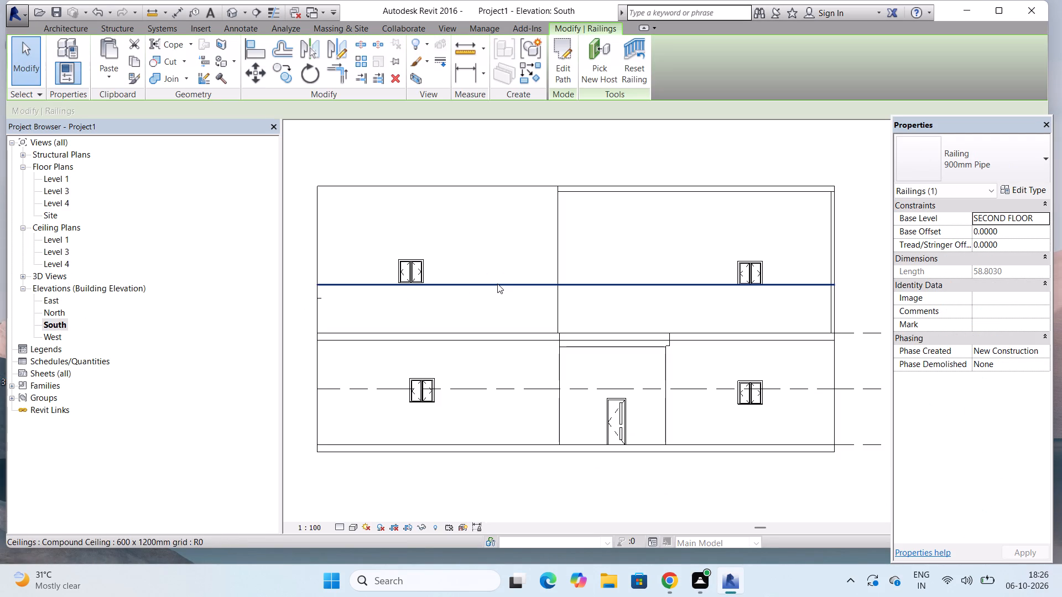
{"action": "left_click", "coordinate": [497, 284]}
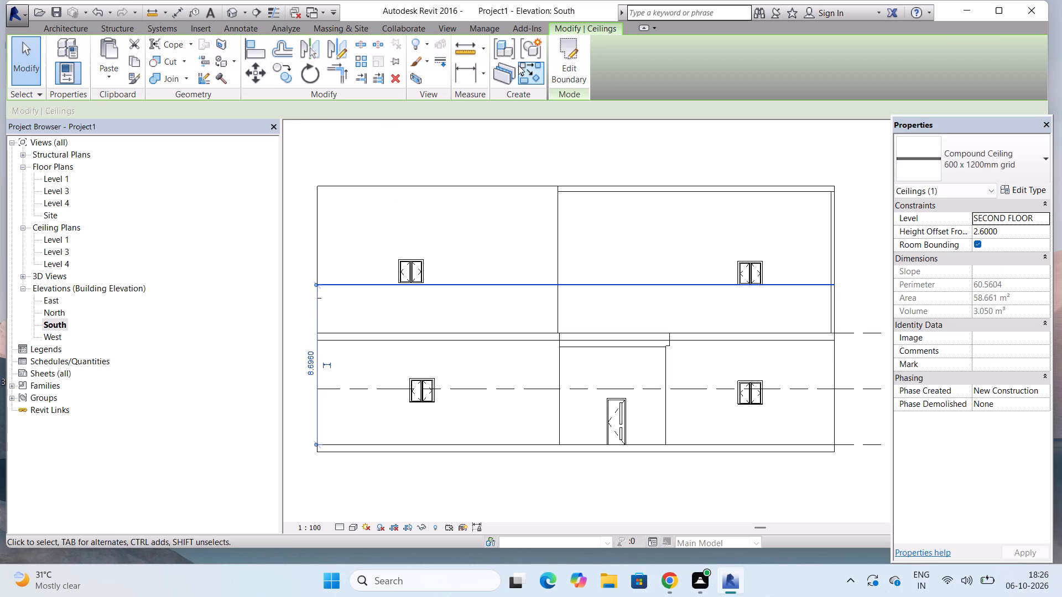
{"action": "left_click", "coordinate": [254, 66]}
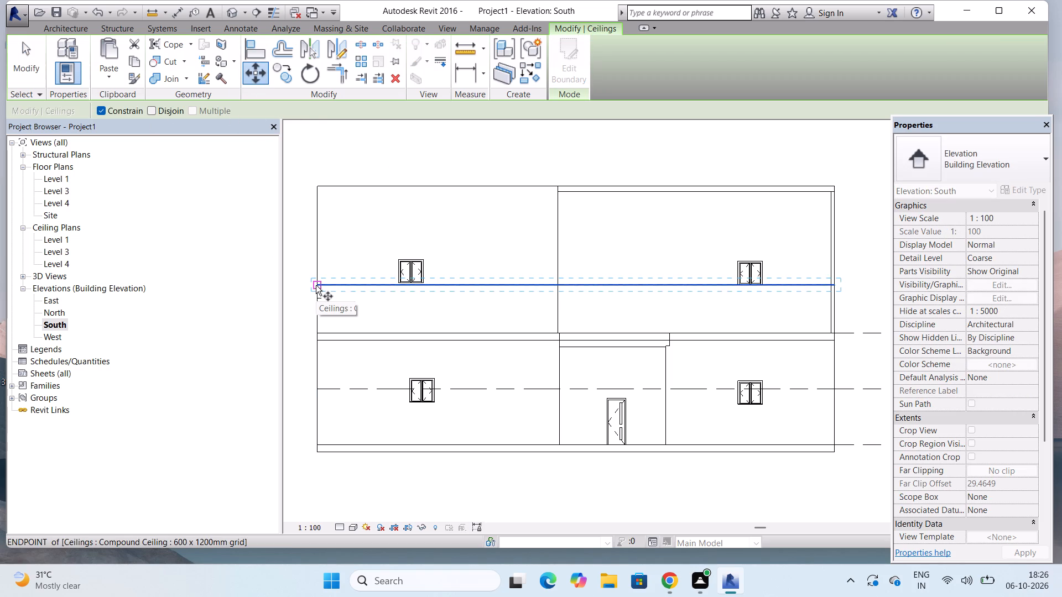
{"action": "left_click_drag", "start_coordinate": [316, 285], "coordinate": [316, 329]}
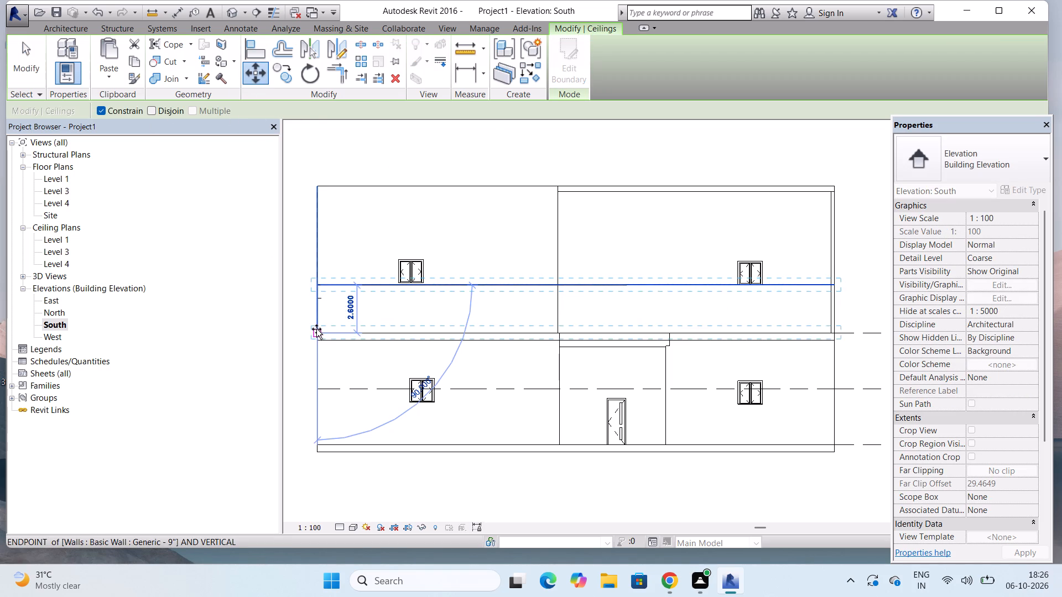
{"action": "left_click_drag", "start_coordinate": [316, 329], "coordinate": [316, 333]}
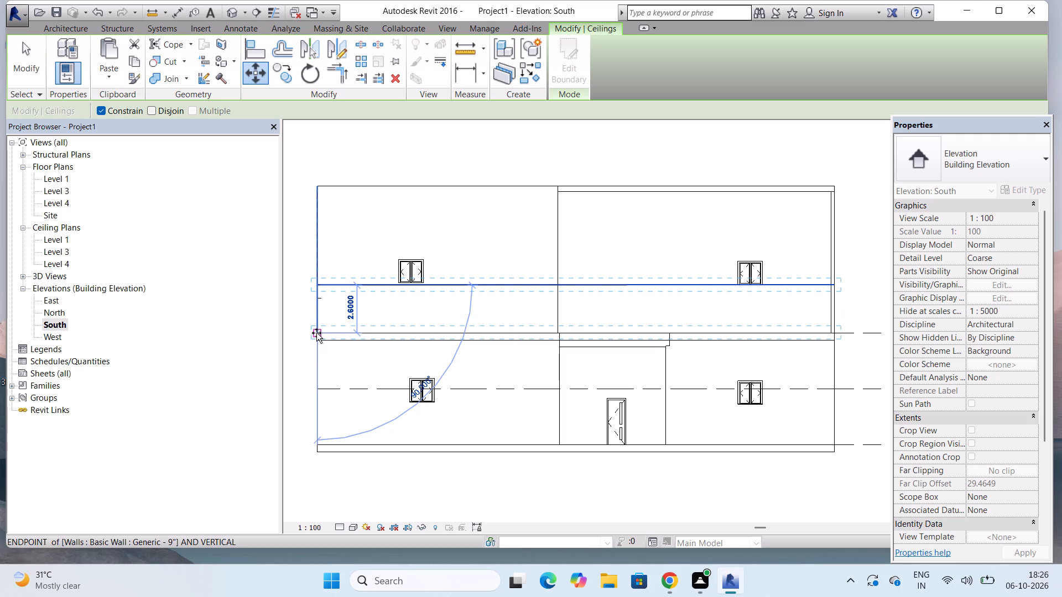
{"action": "left_click", "coordinate": [316, 333]}
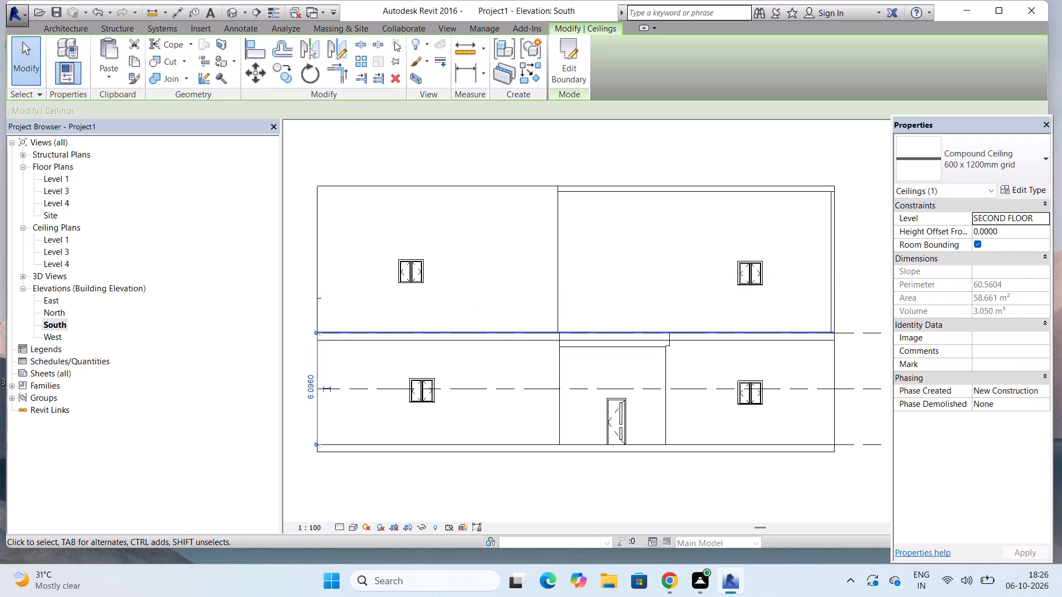
{"action": "left_click", "coordinate": [231, 12]}
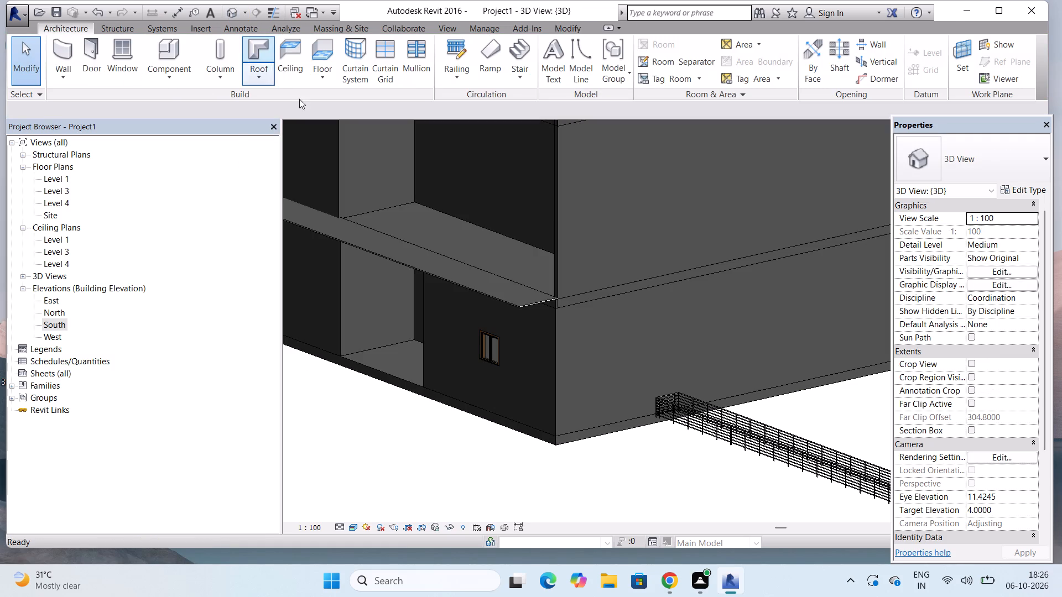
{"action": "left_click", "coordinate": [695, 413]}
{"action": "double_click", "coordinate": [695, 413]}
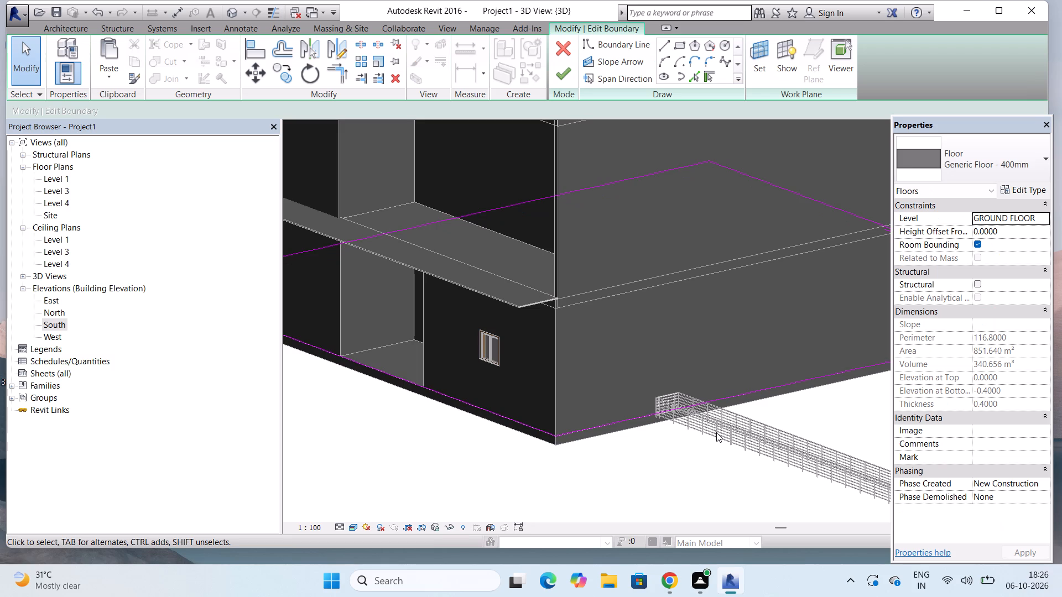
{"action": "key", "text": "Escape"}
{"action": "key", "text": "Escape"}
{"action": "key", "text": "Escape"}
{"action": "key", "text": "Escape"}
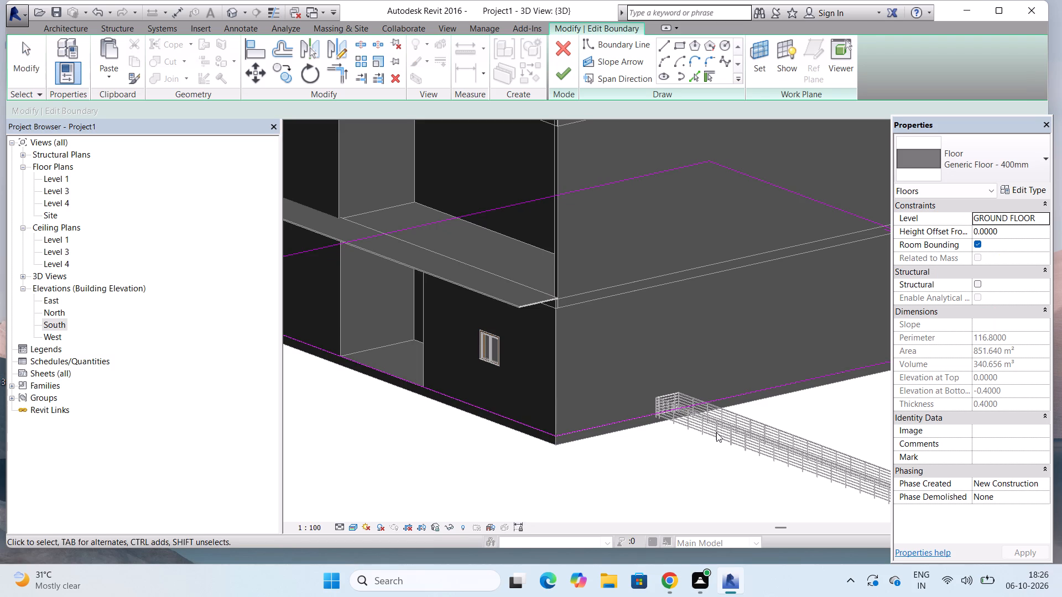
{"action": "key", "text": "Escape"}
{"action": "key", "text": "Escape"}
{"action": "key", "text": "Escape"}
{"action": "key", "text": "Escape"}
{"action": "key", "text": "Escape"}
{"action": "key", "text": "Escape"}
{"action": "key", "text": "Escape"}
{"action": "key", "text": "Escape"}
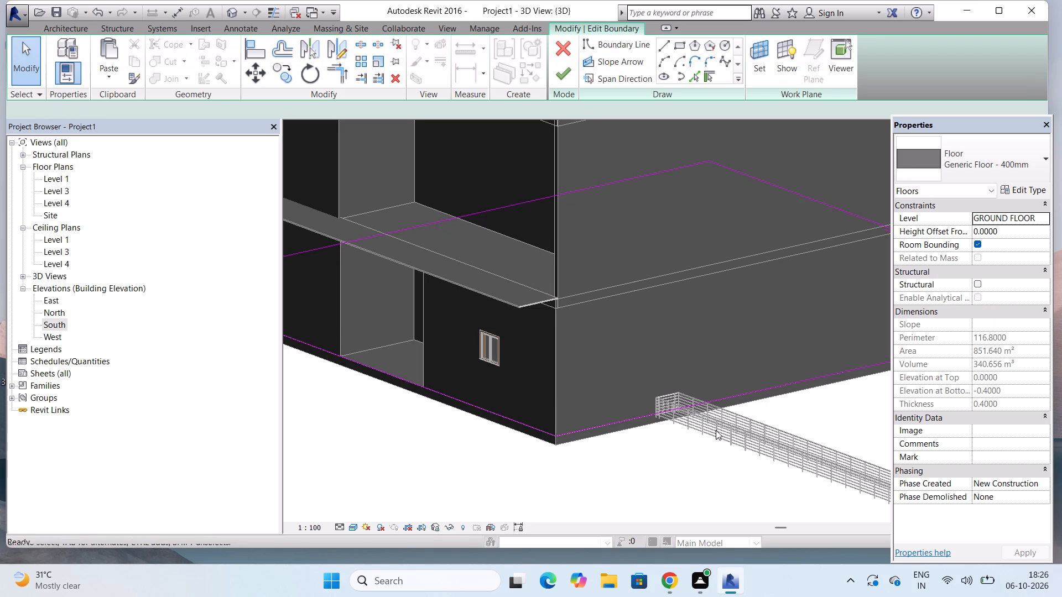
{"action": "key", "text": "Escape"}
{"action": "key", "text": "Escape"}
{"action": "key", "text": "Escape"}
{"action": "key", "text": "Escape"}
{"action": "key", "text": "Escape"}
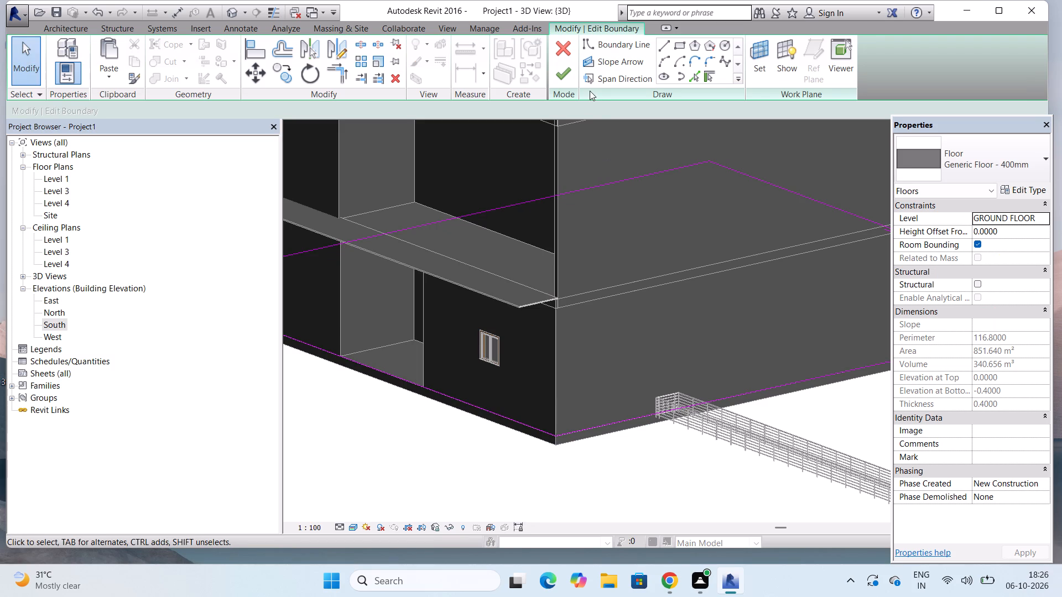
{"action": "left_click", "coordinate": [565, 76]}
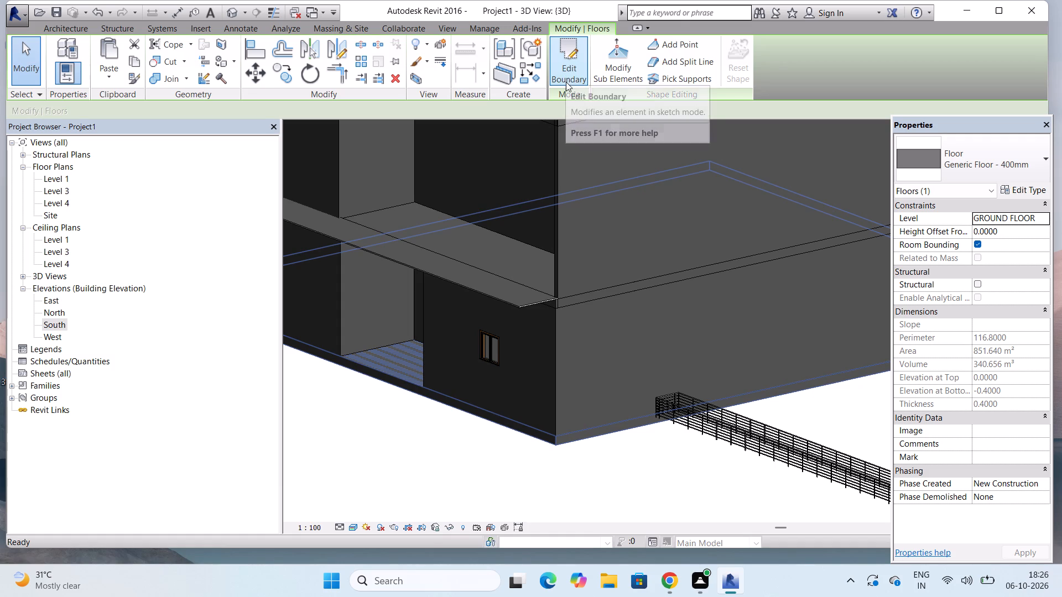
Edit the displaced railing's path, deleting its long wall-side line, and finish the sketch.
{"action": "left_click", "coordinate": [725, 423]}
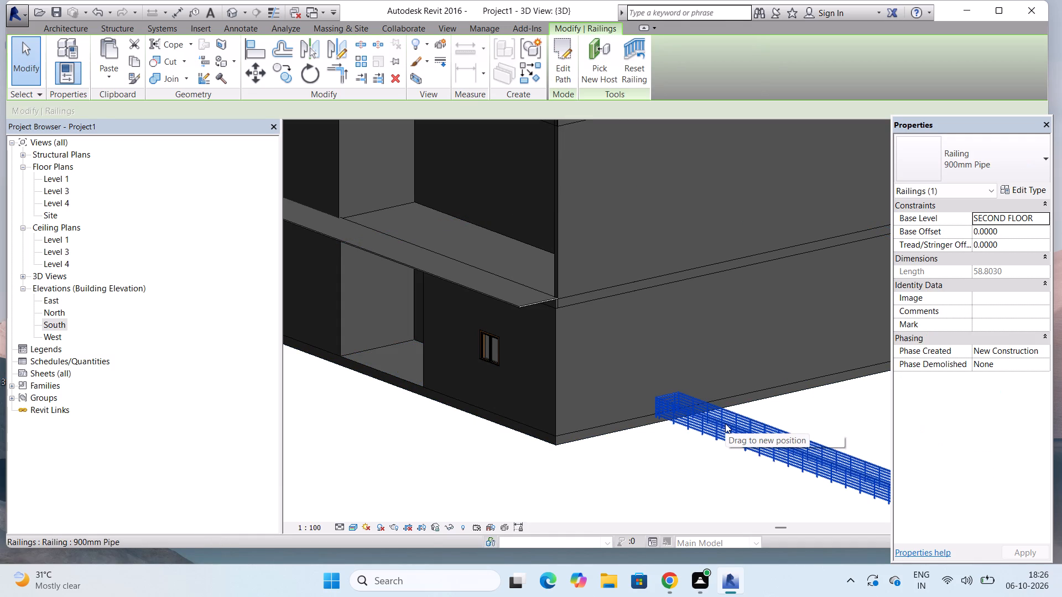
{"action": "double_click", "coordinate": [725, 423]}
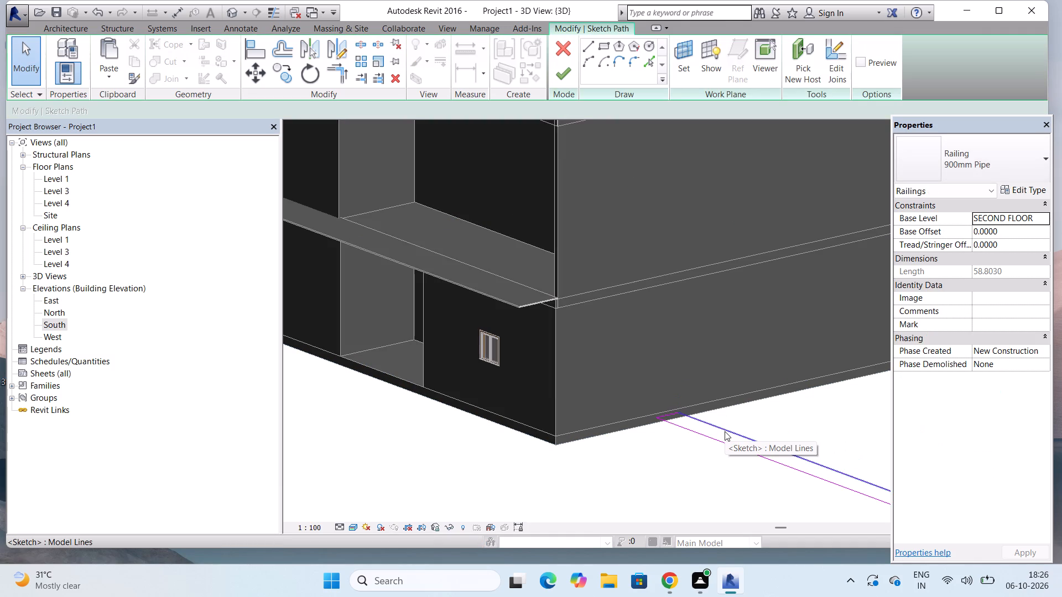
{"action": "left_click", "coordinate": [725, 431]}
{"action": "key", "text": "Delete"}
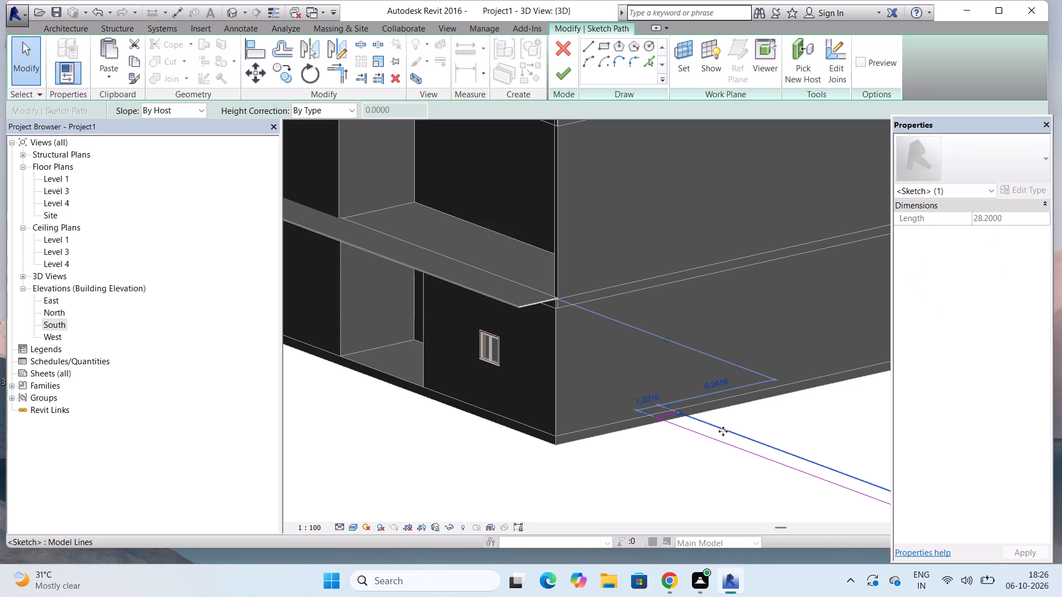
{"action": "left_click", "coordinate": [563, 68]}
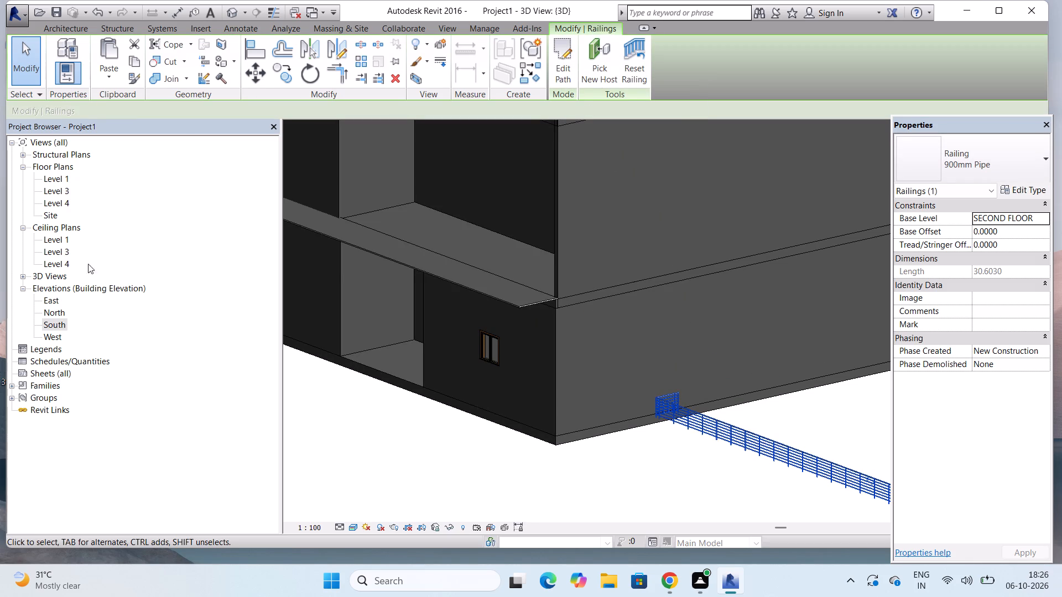
Delete the 900mm Pipe railing that stands clear of the building.
{"action": "left_click", "coordinate": [842, 475]}
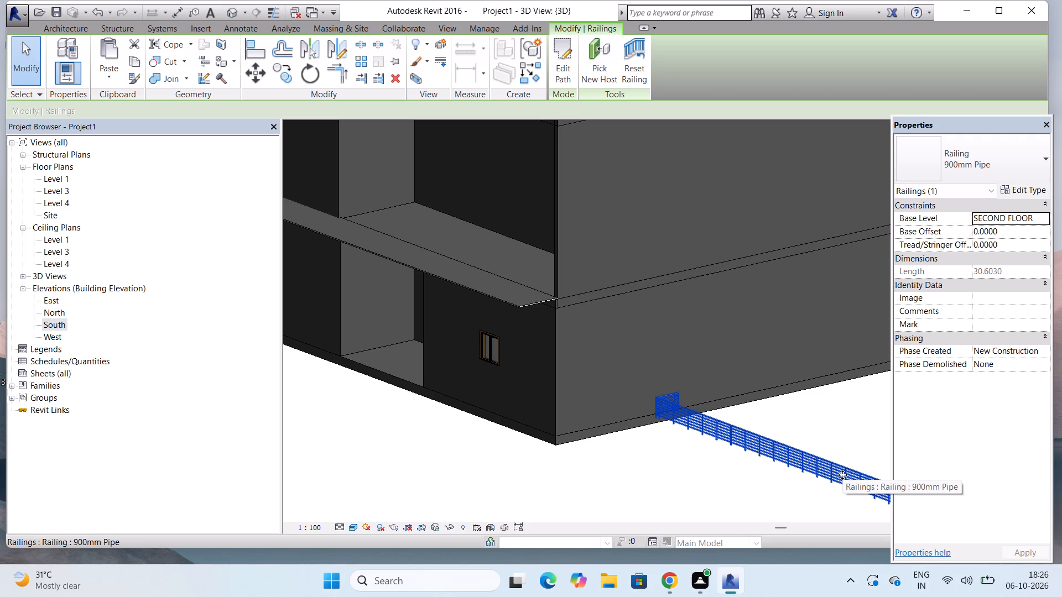
{"action": "key", "text": "Delete"}
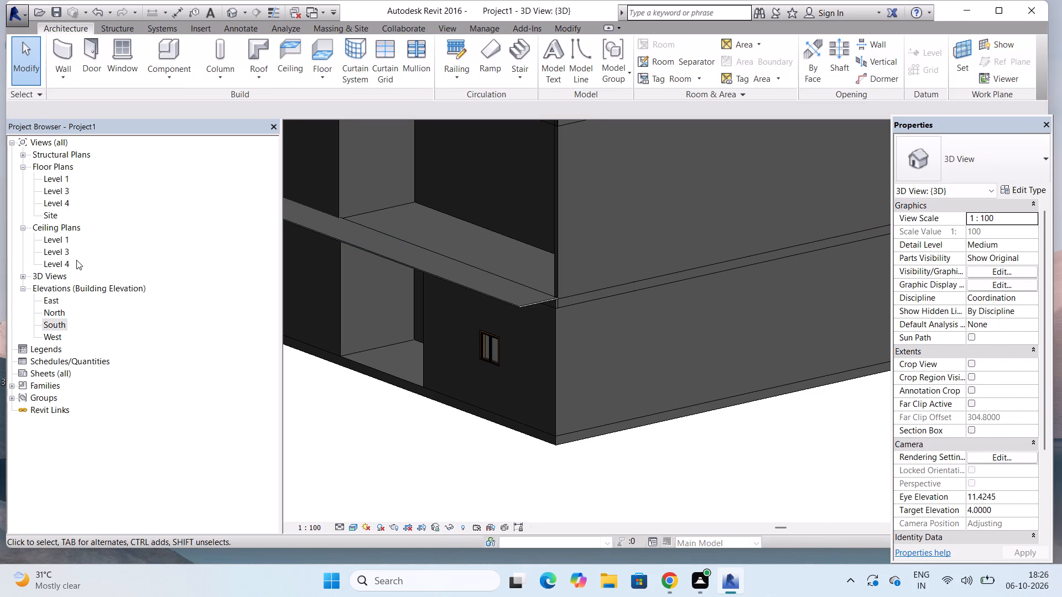
On the Level 4 floor plan, create a 900mm Pipe railing along the projecting front ceiling's two side edges and front edge, and return to 3D.
{"action": "double_click", "coordinate": [68, 205]}
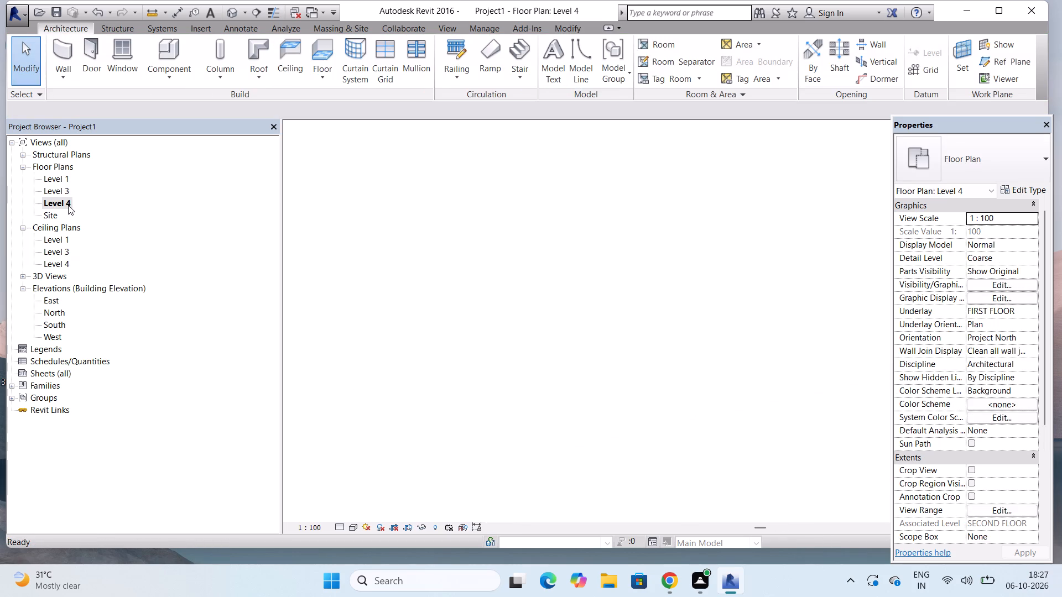
{"action": "scroll", "coordinate": [652, 373], "scroll_direction": "down", "scroll_amount": 4}
{"action": "scroll", "coordinate": [732, 361], "scroll_direction": "down", "scroll_amount": 5}
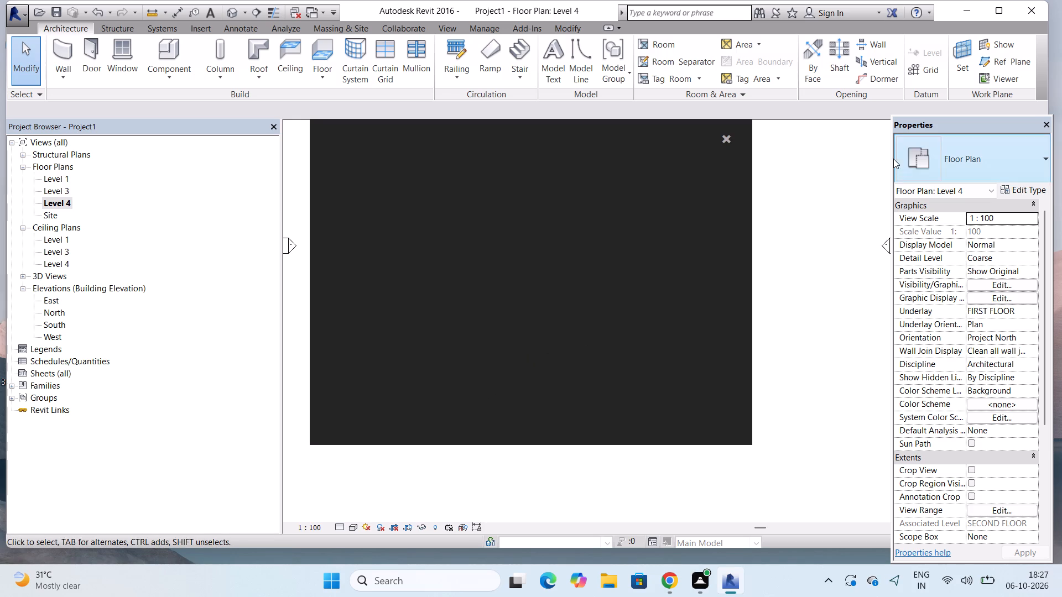
{"action": "left_click", "coordinate": [725, 136]}
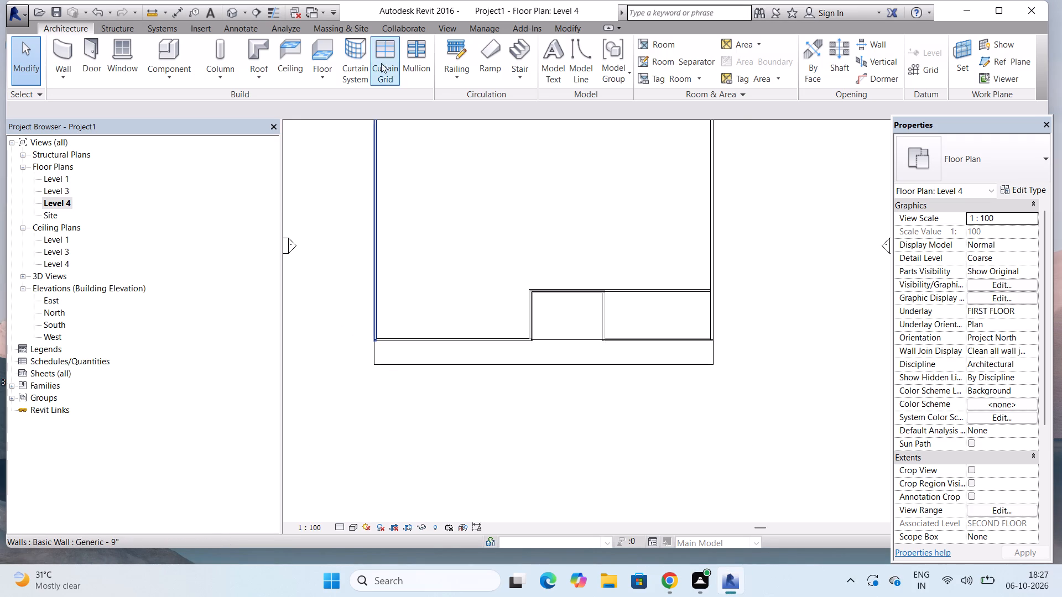
{"action": "left_click", "coordinate": [463, 47]}
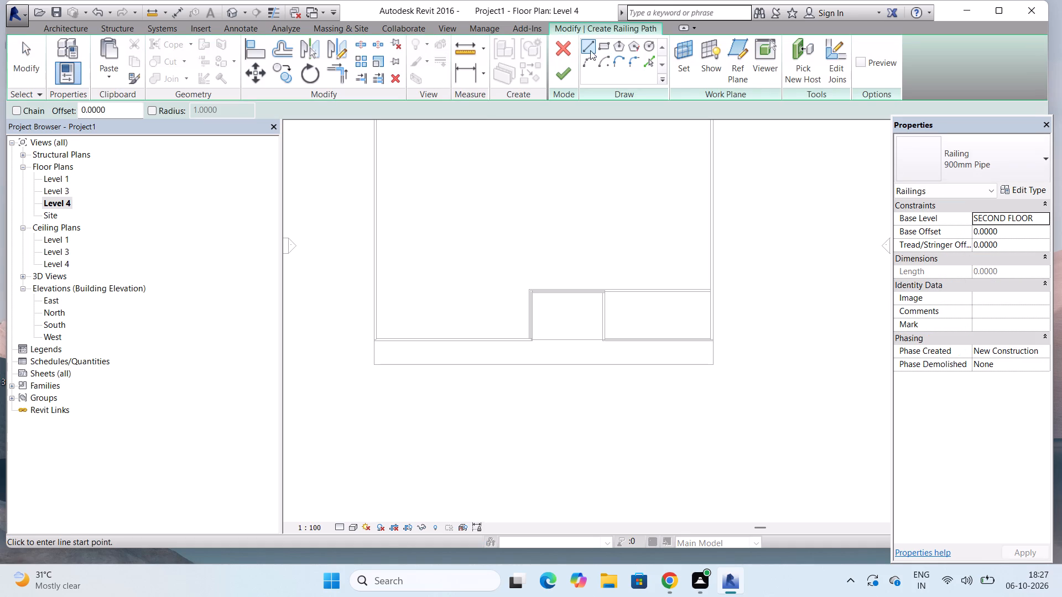
{"action": "left_click", "coordinate": [590, 50]}
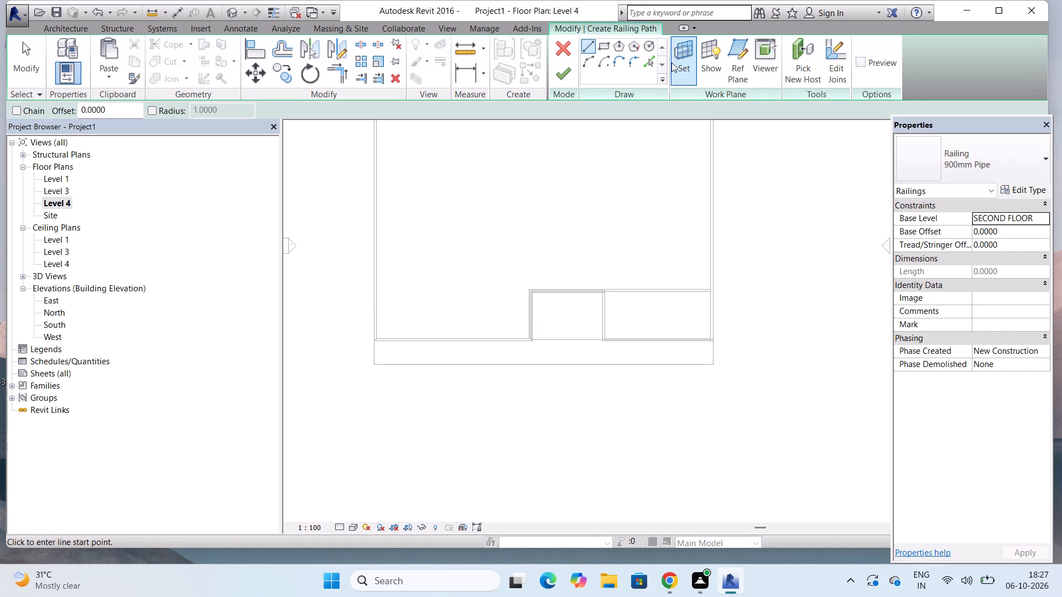
{"action": "left_click", "coordinate": [652, 66]}
{"action": "scroll", "coordinate": [383, 362], "scroll_direction": "up", "scroll_amount": 7}
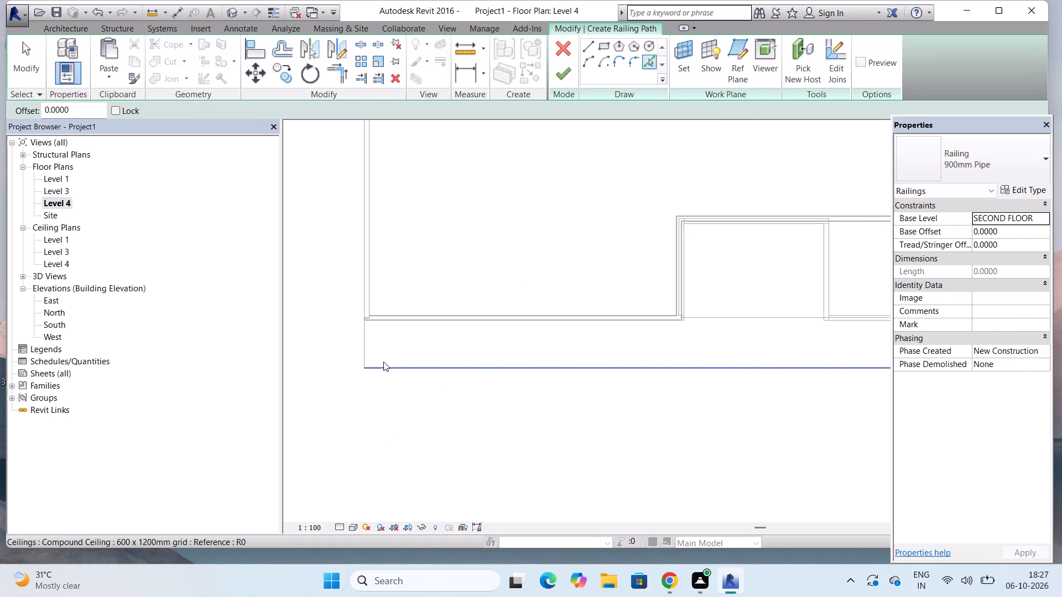
{"action": "left_click", "coordinate": [357, 336]}
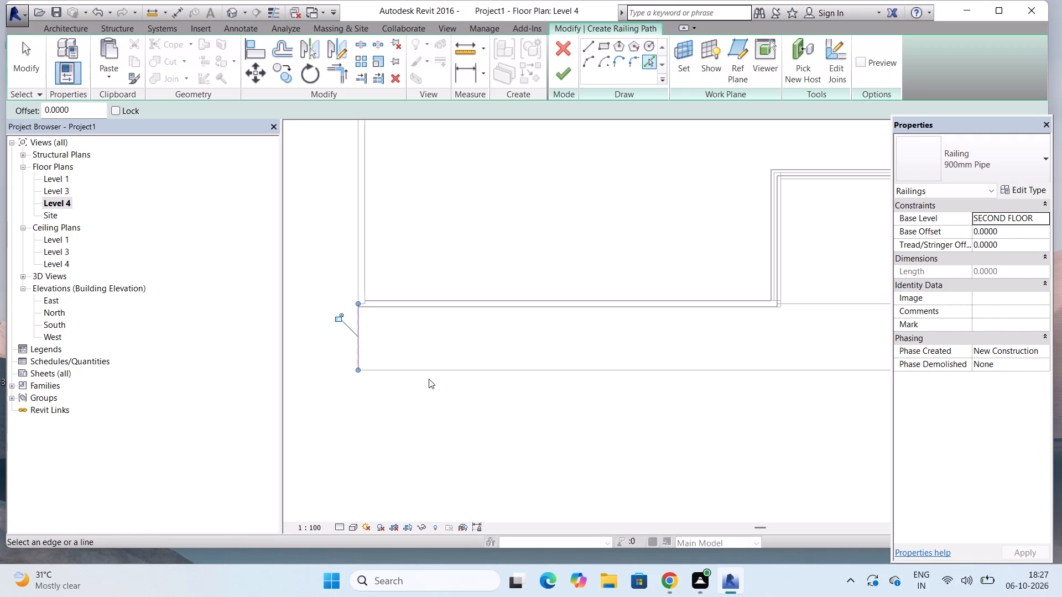
{"action": "left_click", "coordinate": [431, 370]}
{"action": "scroll", "coordinate": [388, 360], "scroll_direction": "down", "scroll_amount": 7}
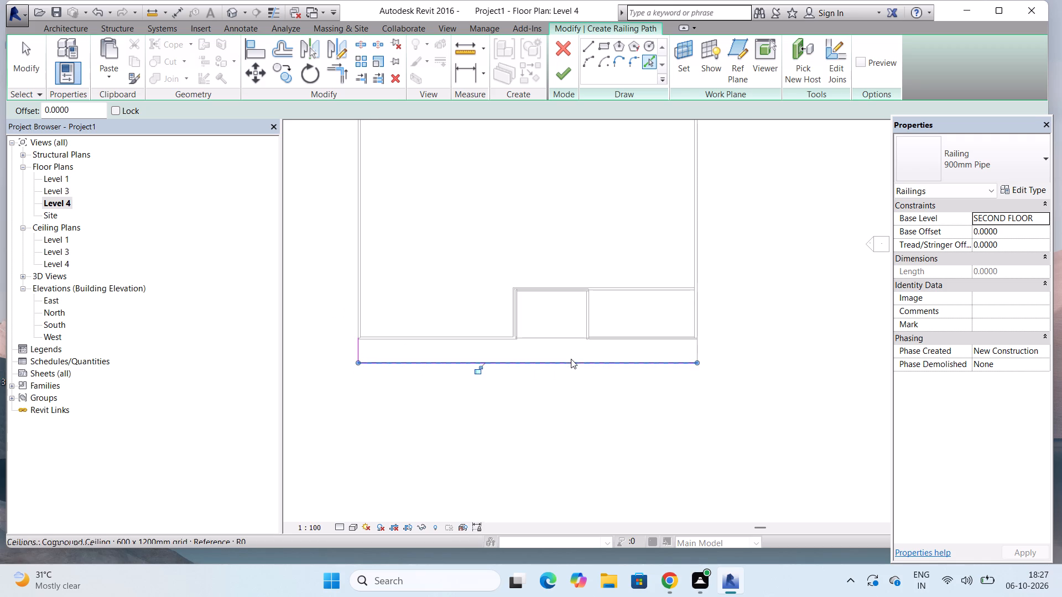
{"action": "scroll", "coordinate": [690, 349], "scroll_direction": "up", "scroll_amount": 7}
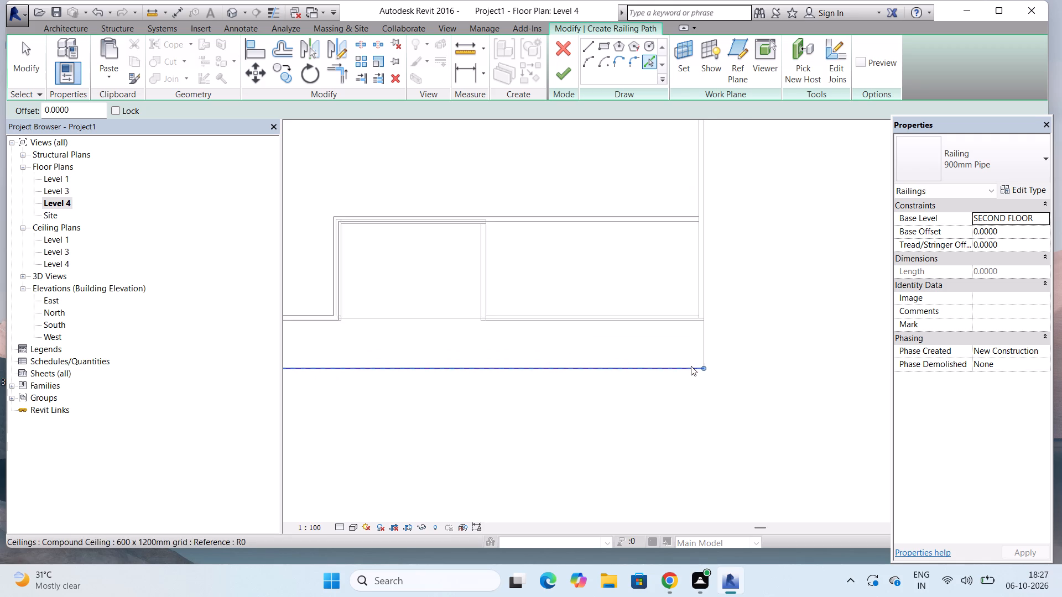
{"action": "left_click", "coordinate": [709, 341]}
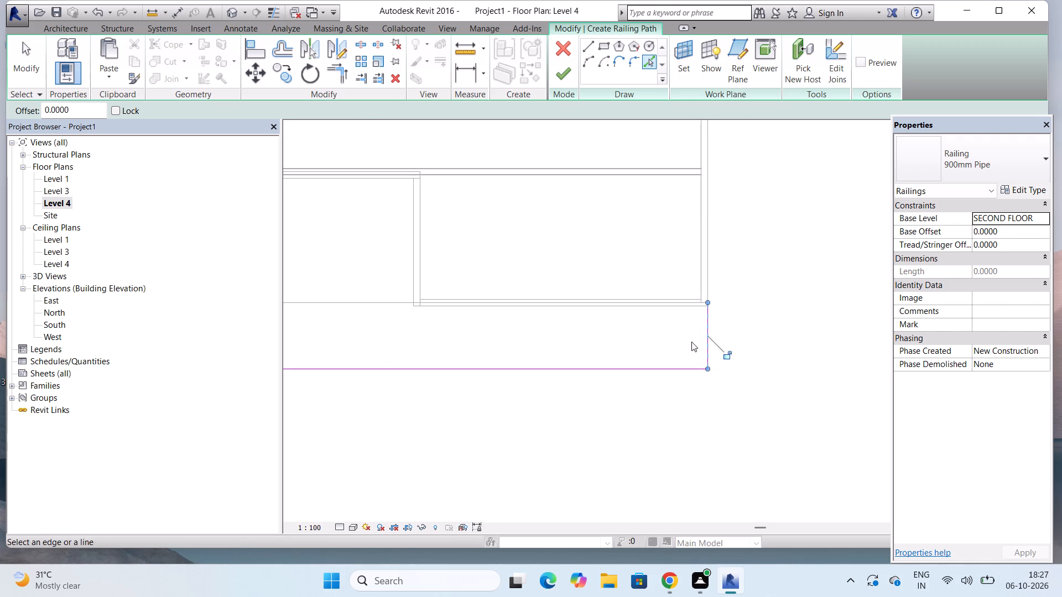
{"action": "left_click", "coordinate": [565, 65]}
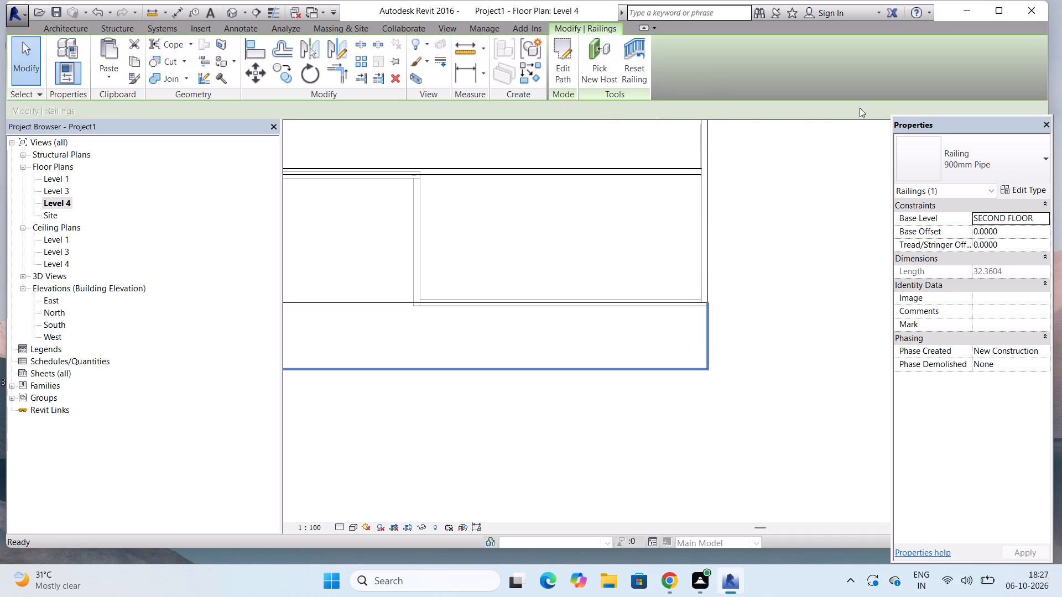
{"action": "left_click", "coordinate": [230, 14]}
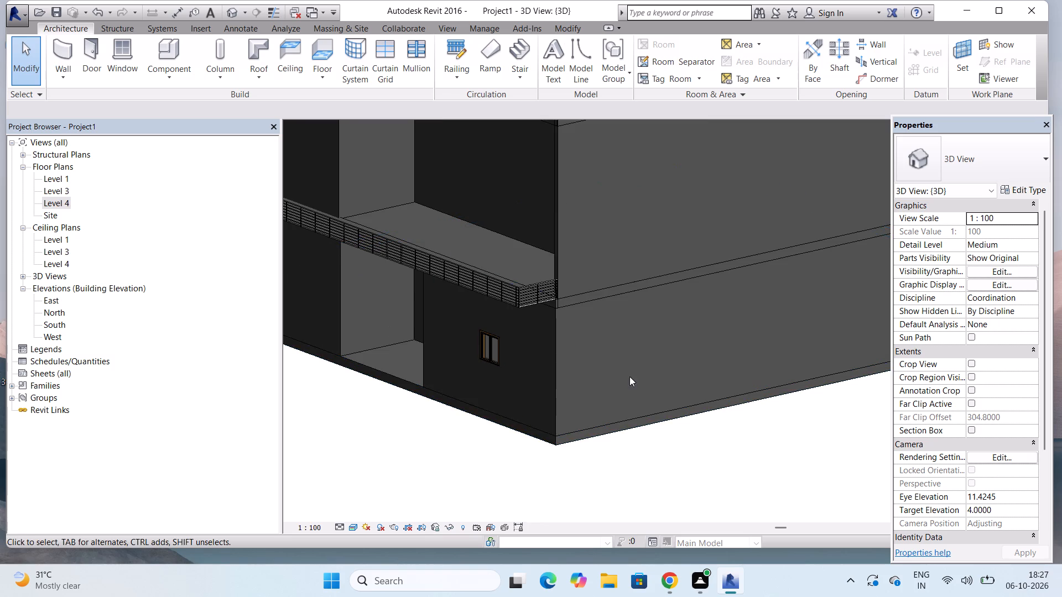
Change the SECOND FLOOR front railing's type to 900mm Rectangular and deselect it.
{"action": "scroll", "coordinate": [629, 376], "scroll_direction": "down", "scroll_amount": 4}
{"action": "scroll", "coordinate": [680, 360], "scroll_direction": "down", "scroll_amount": 1}
{"action": "scroll", "coordinate": [584, 354], "scroll_direction": "up", "scroll_amount": 4}
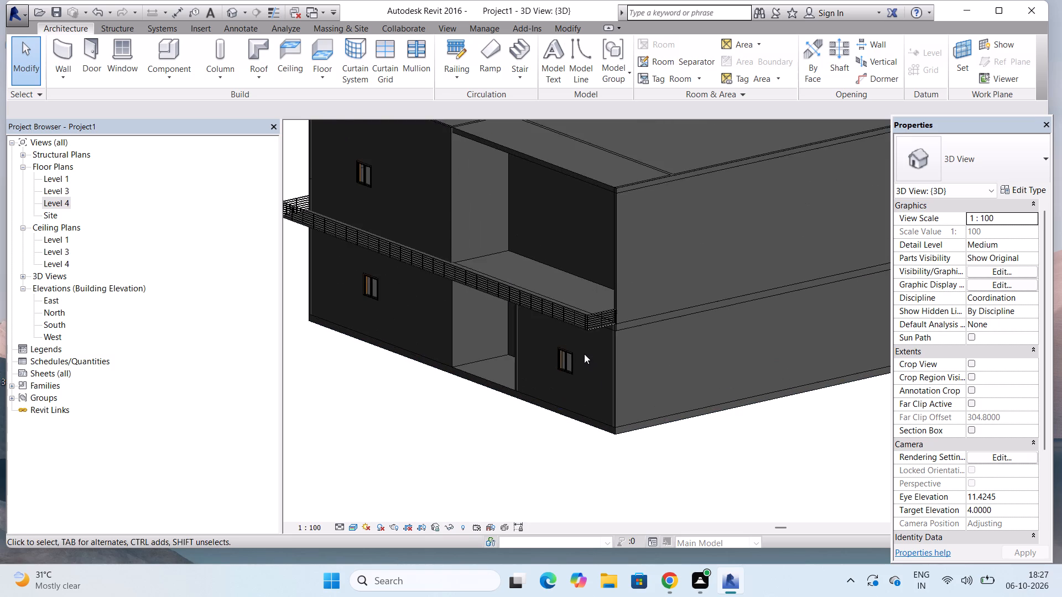
{"action": "scroll", "coordinate": [584, 354], "scroll_direction": "down", "scroll_amount": 4}
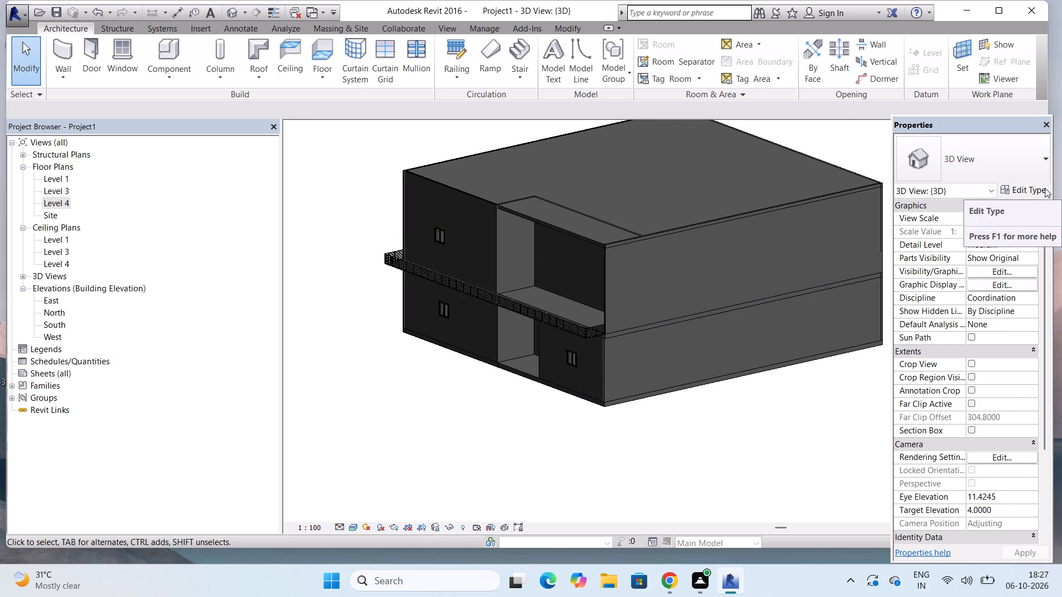
{"action": "scroll", "coordinate": [606, 327], "scroll_direction": "up", "scroll_amount": 6}
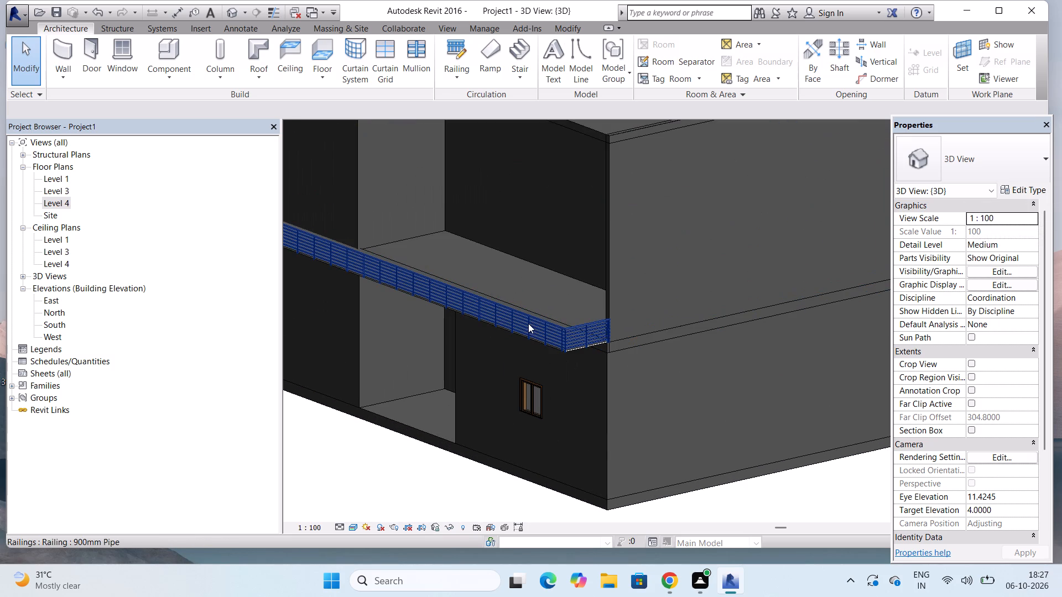
{"action": "left_click", "coordinate": [528, 318]}
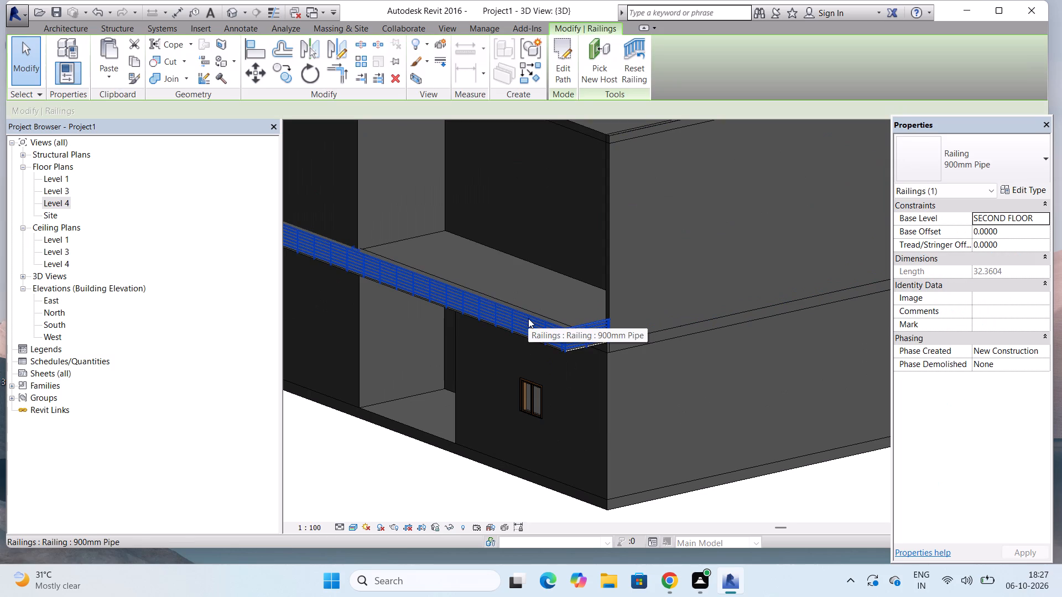
{"action": "left_click", "coordinate": [975, 159]}
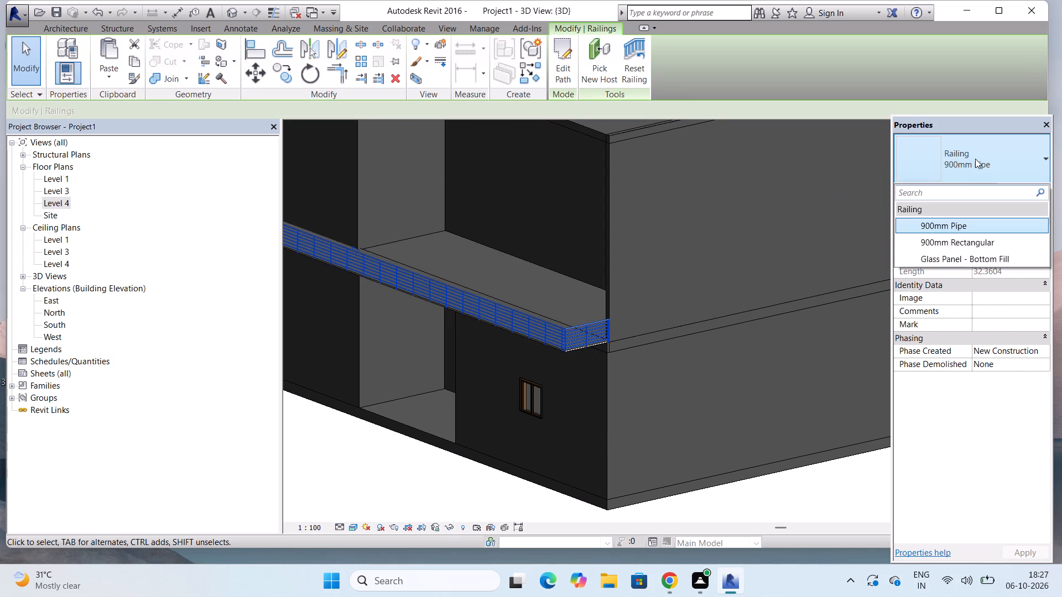
{"action": "left_click", "coordinate": [953, 243]}
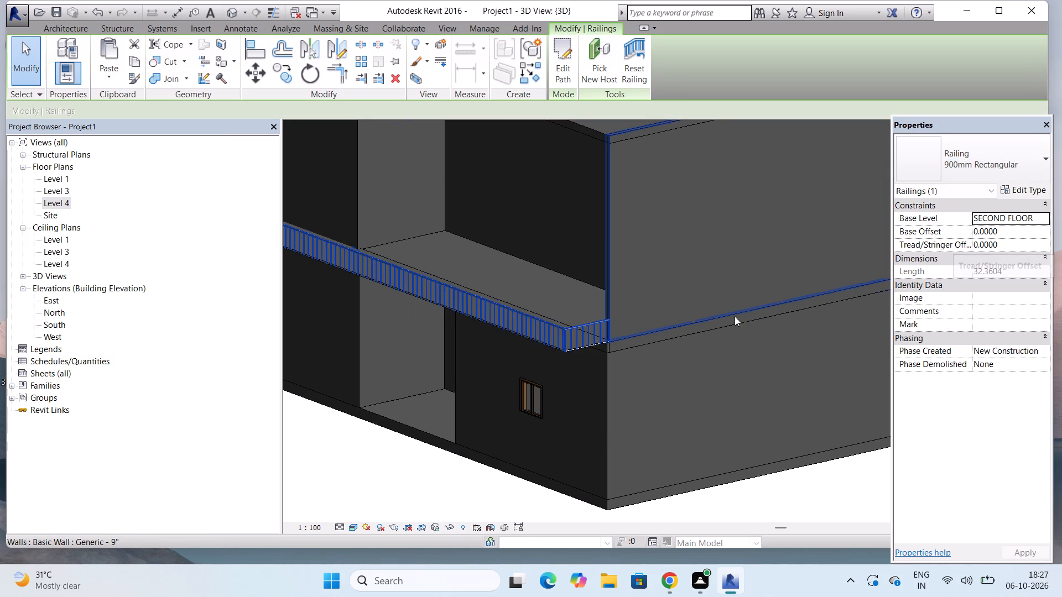
{"action": "key", "text": "Escape"}
{"action": "key", "text": "Escape"}
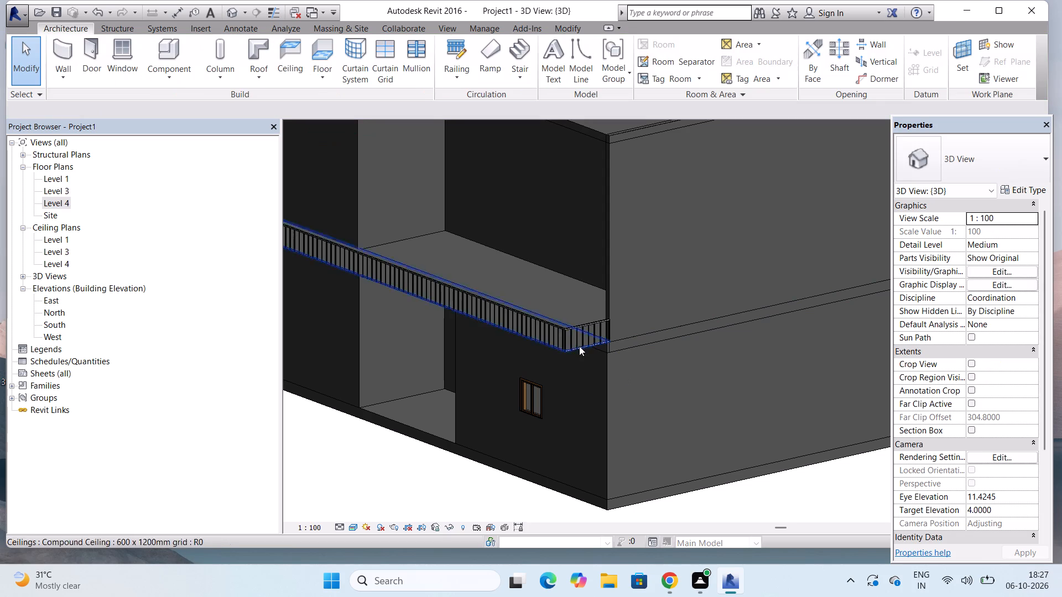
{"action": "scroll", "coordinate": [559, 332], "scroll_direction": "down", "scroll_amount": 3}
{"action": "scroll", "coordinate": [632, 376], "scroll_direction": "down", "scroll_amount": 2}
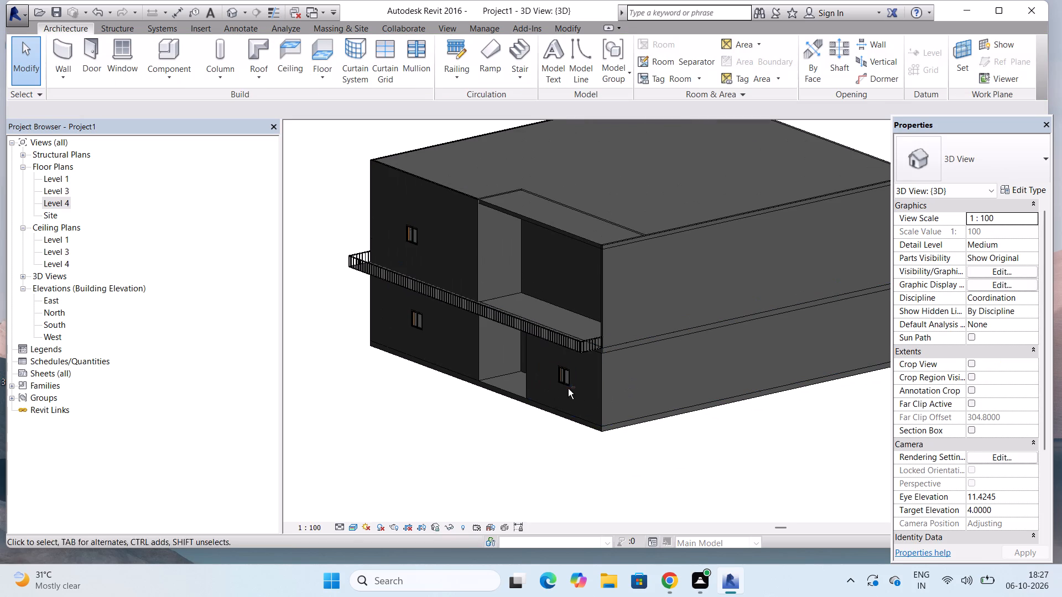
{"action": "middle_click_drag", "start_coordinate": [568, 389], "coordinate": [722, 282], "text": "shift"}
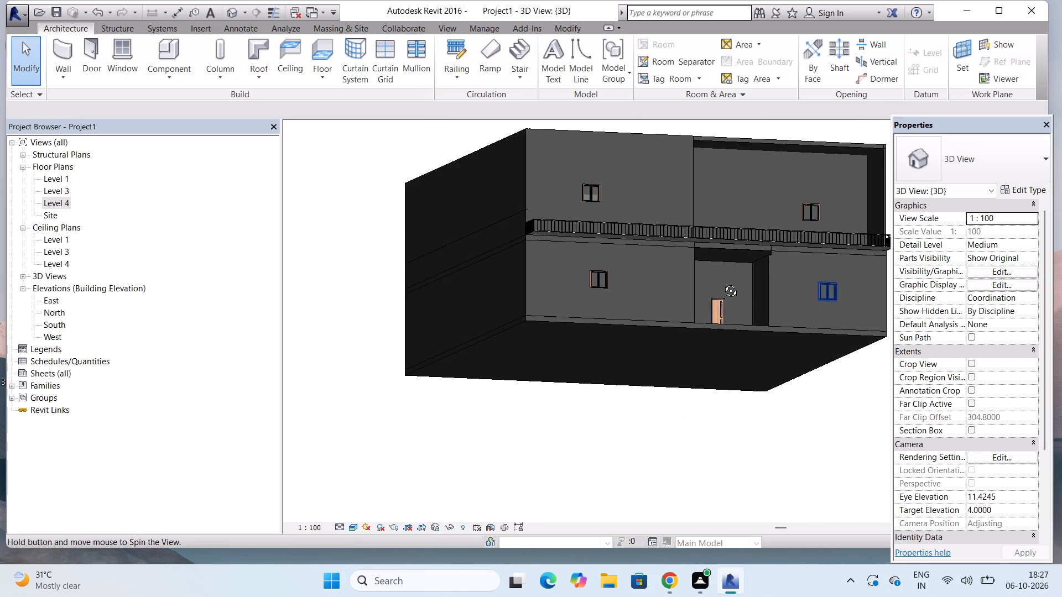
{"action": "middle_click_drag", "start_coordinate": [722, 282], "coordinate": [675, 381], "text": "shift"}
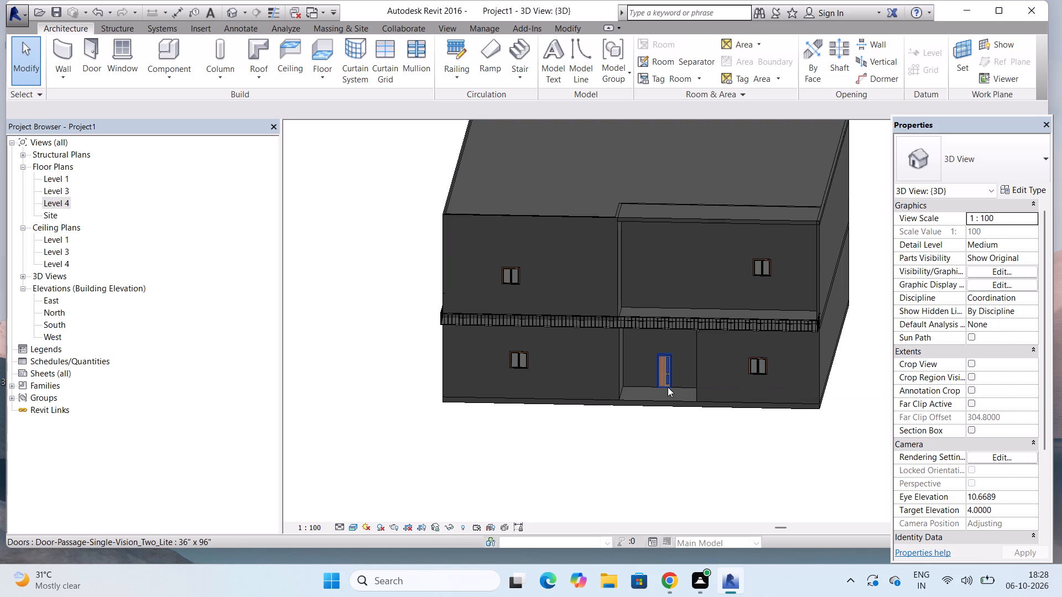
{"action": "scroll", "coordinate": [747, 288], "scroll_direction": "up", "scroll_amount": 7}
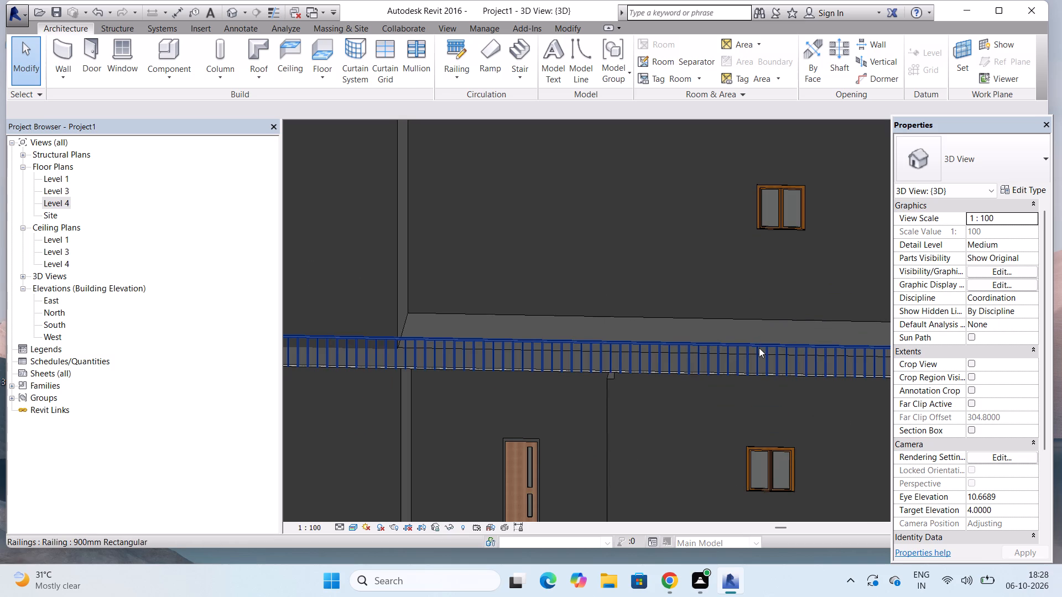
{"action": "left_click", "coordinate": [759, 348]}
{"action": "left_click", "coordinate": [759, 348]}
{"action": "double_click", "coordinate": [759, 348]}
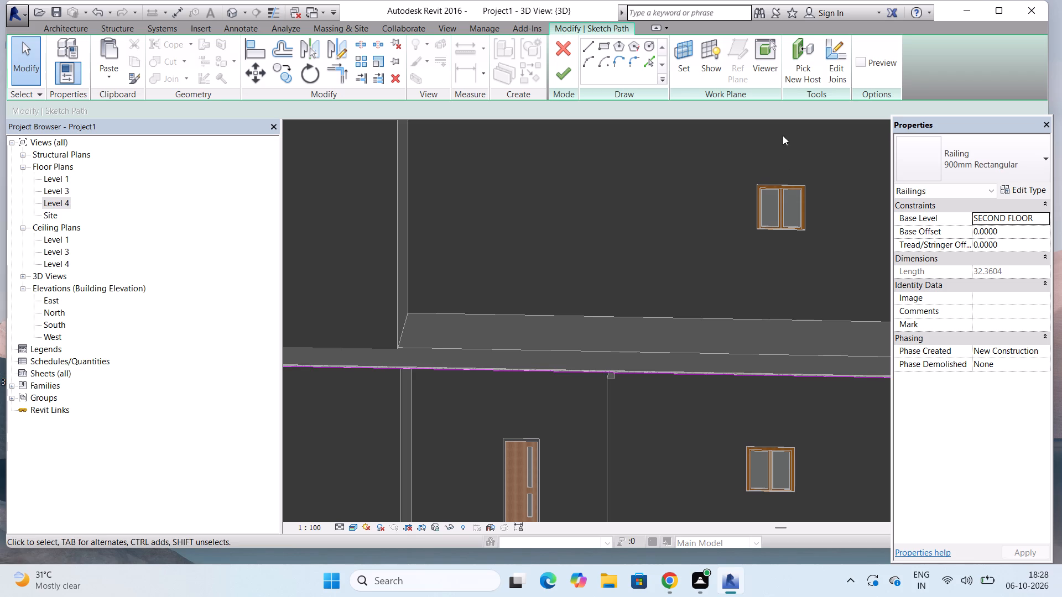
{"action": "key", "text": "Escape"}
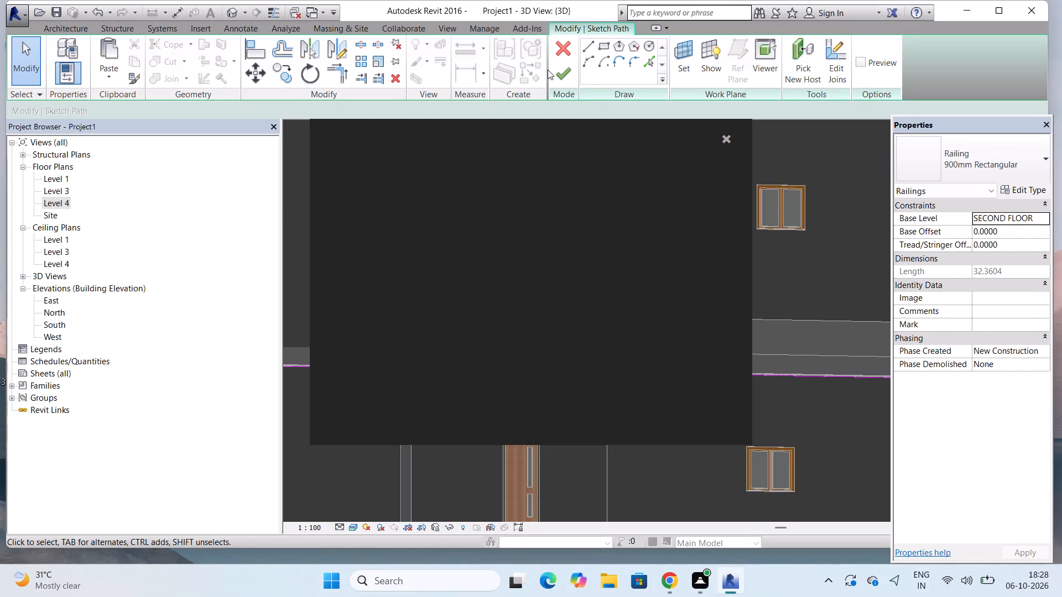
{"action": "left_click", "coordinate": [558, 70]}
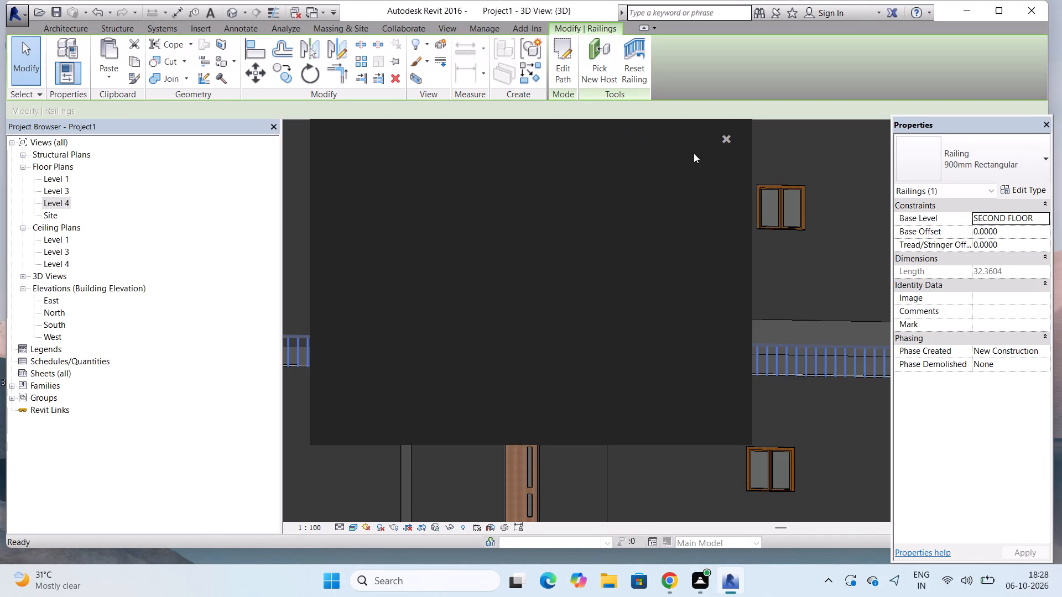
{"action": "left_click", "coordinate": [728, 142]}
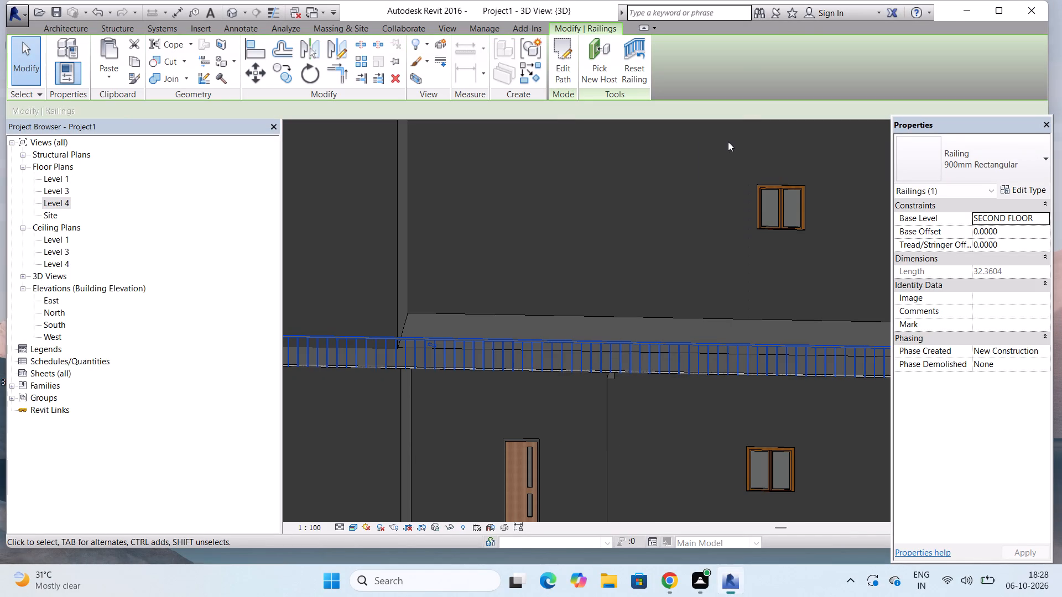
Examine the building's front facade and the second-floor railing from a low front angle in 3D.
{"action": "scroll", "coordinate": [664, 506], "scroll_direction": "down", "scroll_amount": 7}
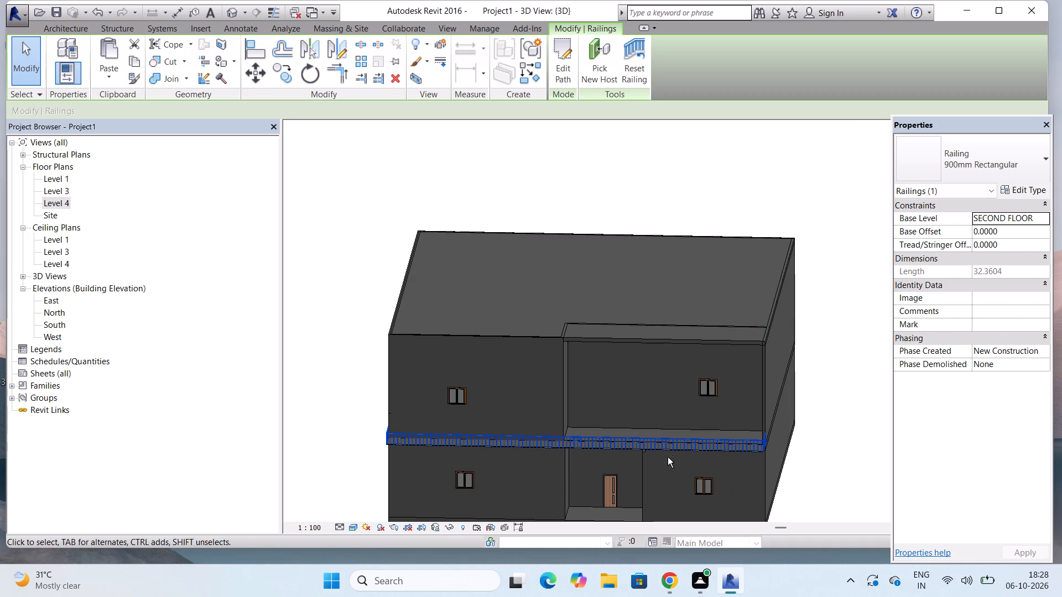
{"action": "middle_click_drag", "start_coordinate": [668, 457], "coordinate": [651, 400], "text": "shift"}
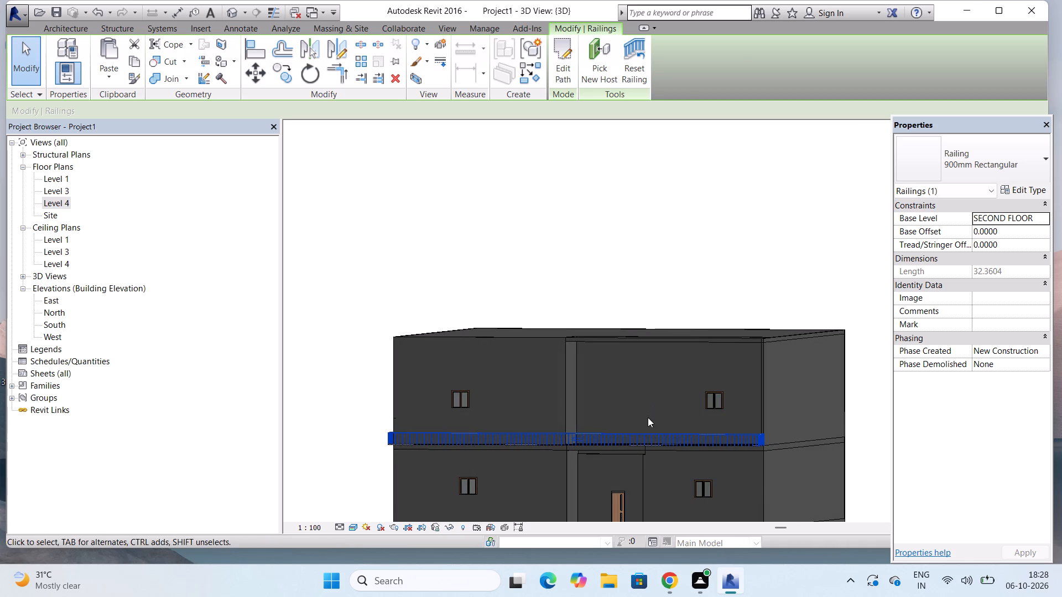
{"action": "scroll", "coordinate": [643, 440], "scroll_direction": "up", "scroll_amount": 3}
{"action": "scroll", "coordinate": [643, 440], "scroll_direction": "down", "scroll_amount": 2}
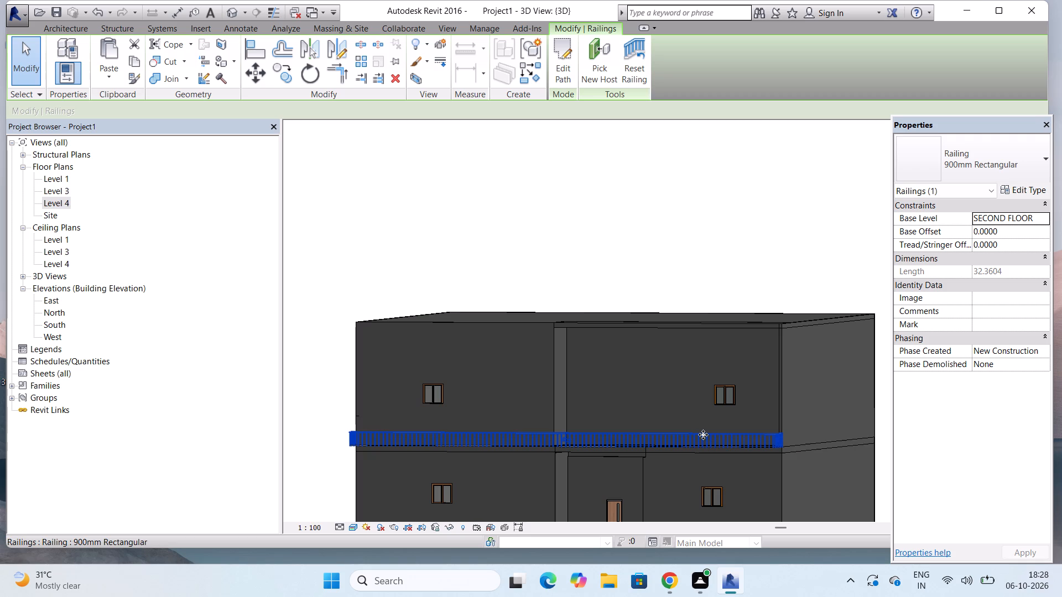
{"action": "scroll", "coordinate": [704, 435], "scroll_direction": "up", "scroll_amount": 3}
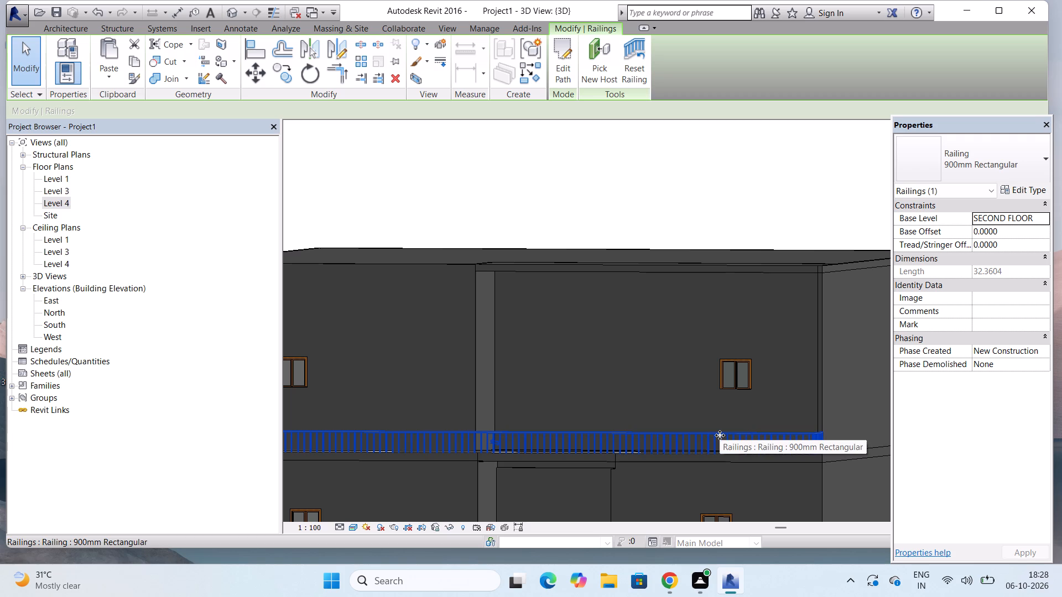
{"action": "scroll", "coordinate": [720, 435], "scroll_direction": "down", "scroll_amount": 4}
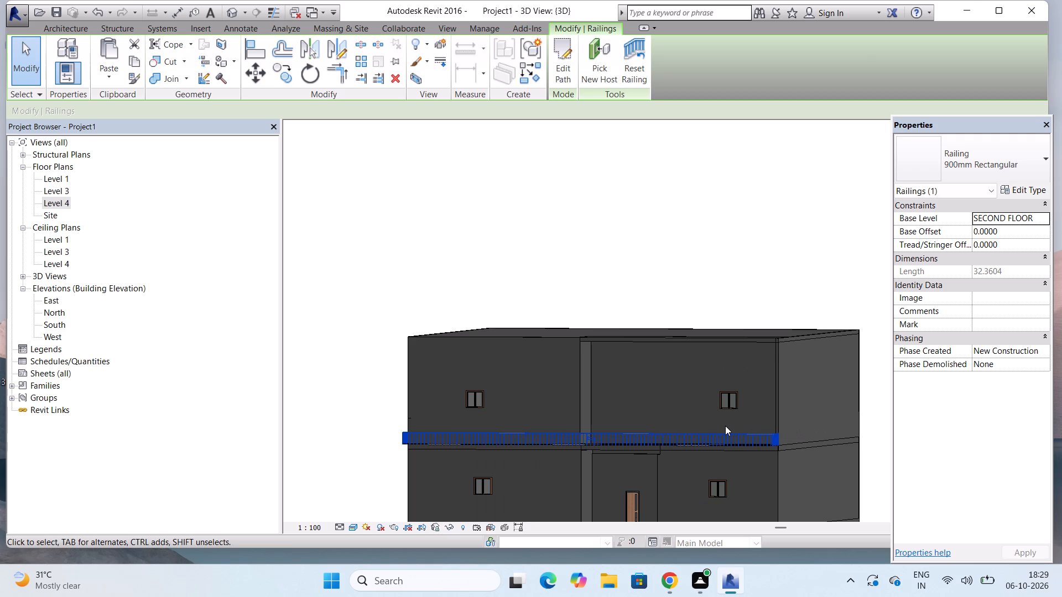
{"action": "scroll", "coordinate": [725, 426], "scroll_direction": "down", "scroll_amount": 1}
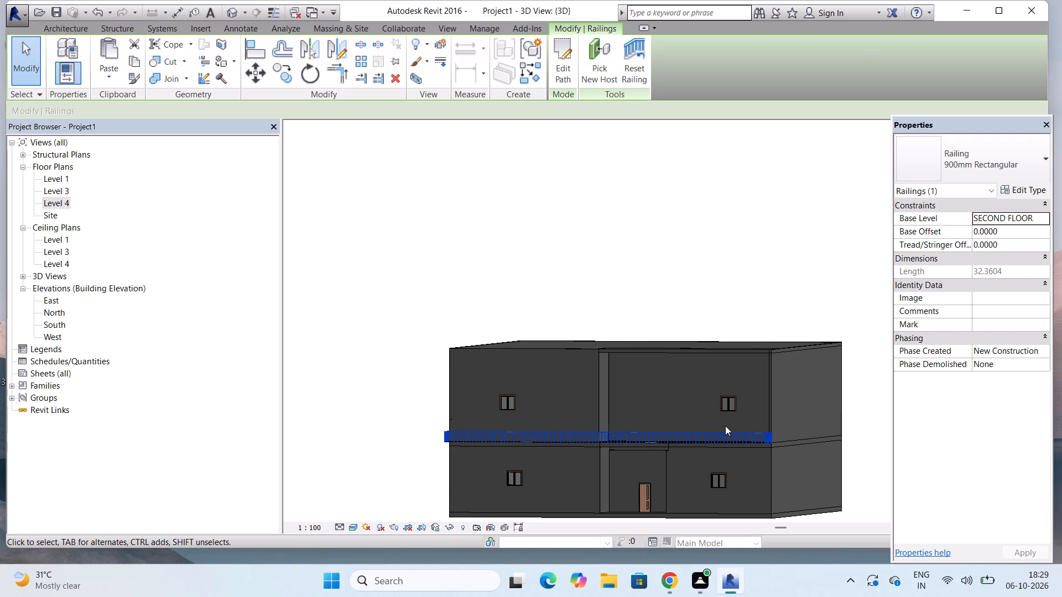
{"action": "scroll", "coordinate": [722, 442], "scroll_direction": "up", "scroll_amount": 3}
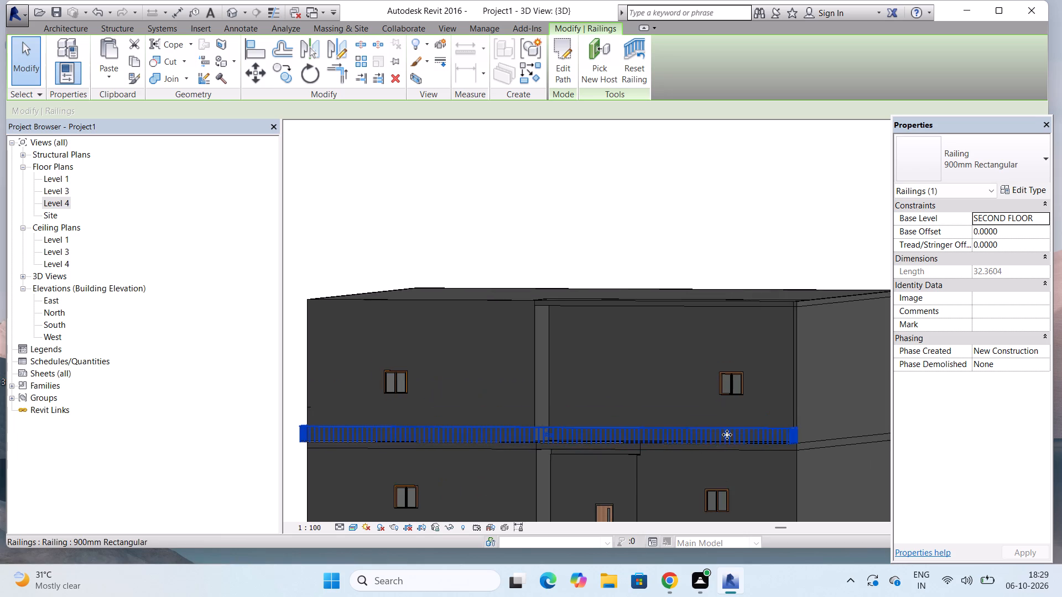
{"action": "scroll", "coordinate": [727, 434], "scroll_direction": "up", "scroll_amount": 2}
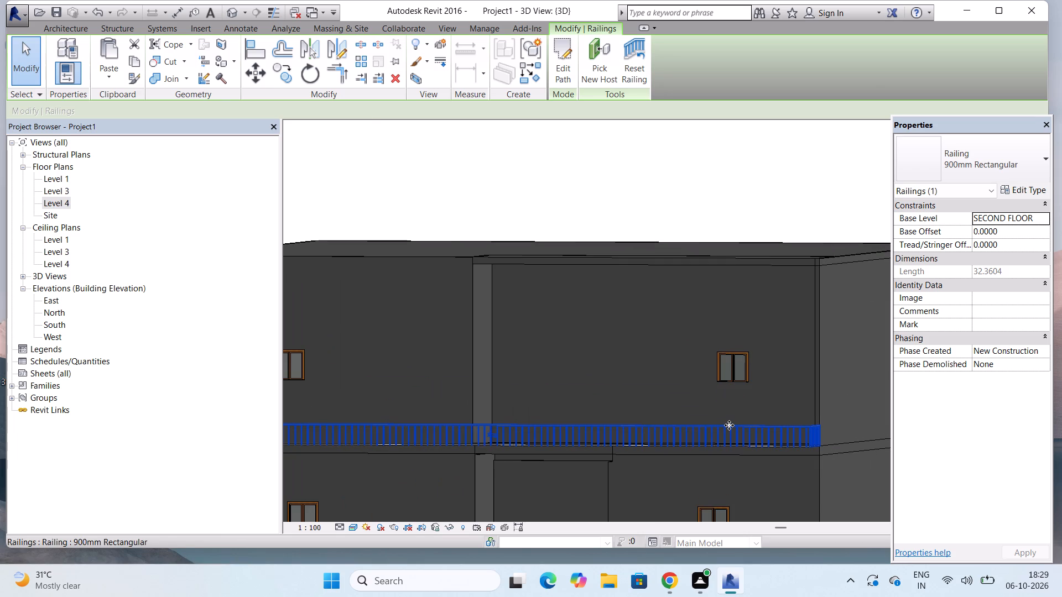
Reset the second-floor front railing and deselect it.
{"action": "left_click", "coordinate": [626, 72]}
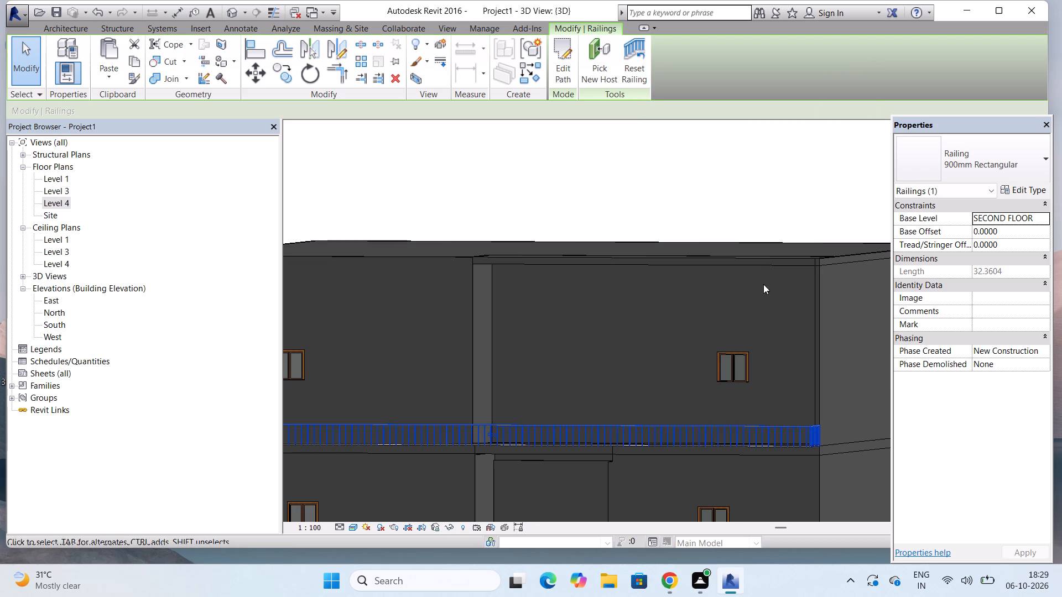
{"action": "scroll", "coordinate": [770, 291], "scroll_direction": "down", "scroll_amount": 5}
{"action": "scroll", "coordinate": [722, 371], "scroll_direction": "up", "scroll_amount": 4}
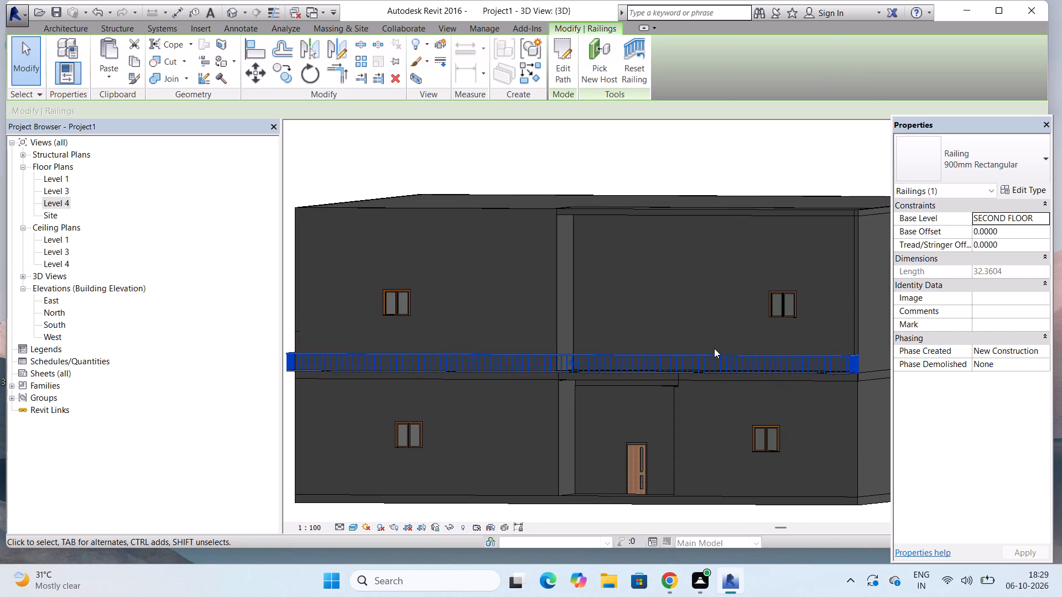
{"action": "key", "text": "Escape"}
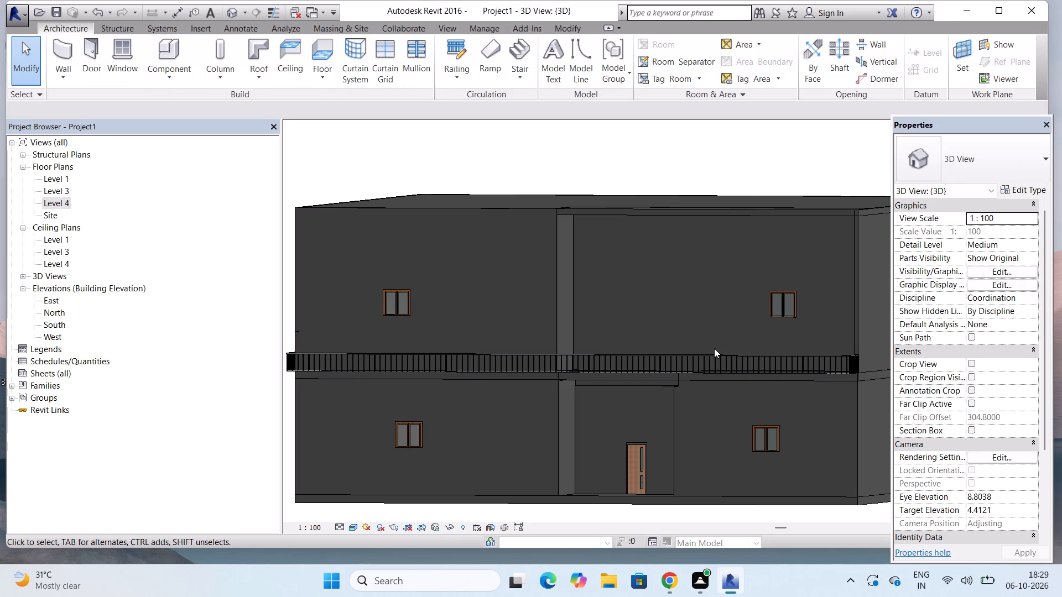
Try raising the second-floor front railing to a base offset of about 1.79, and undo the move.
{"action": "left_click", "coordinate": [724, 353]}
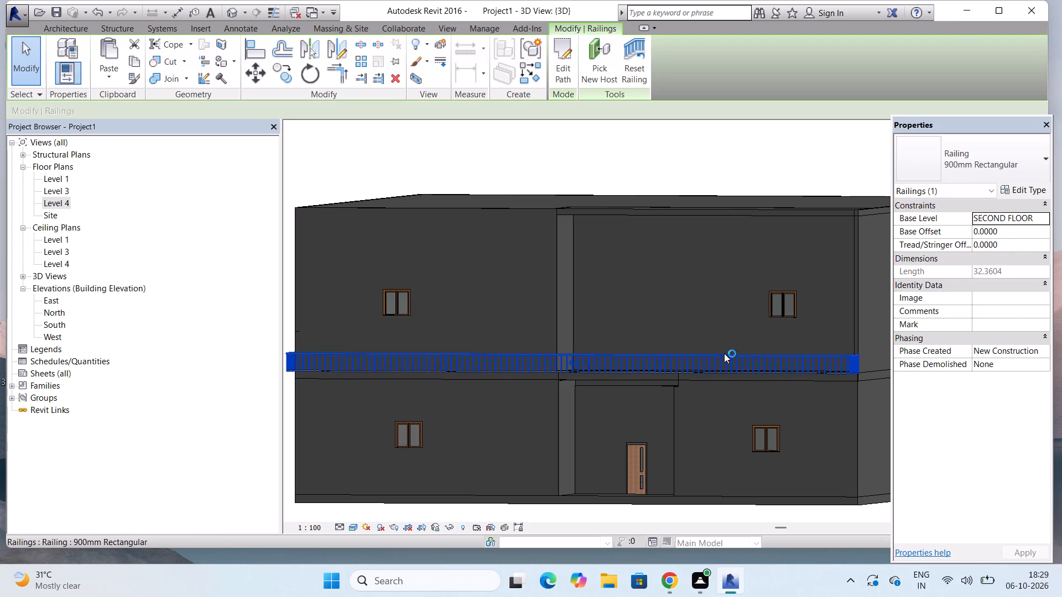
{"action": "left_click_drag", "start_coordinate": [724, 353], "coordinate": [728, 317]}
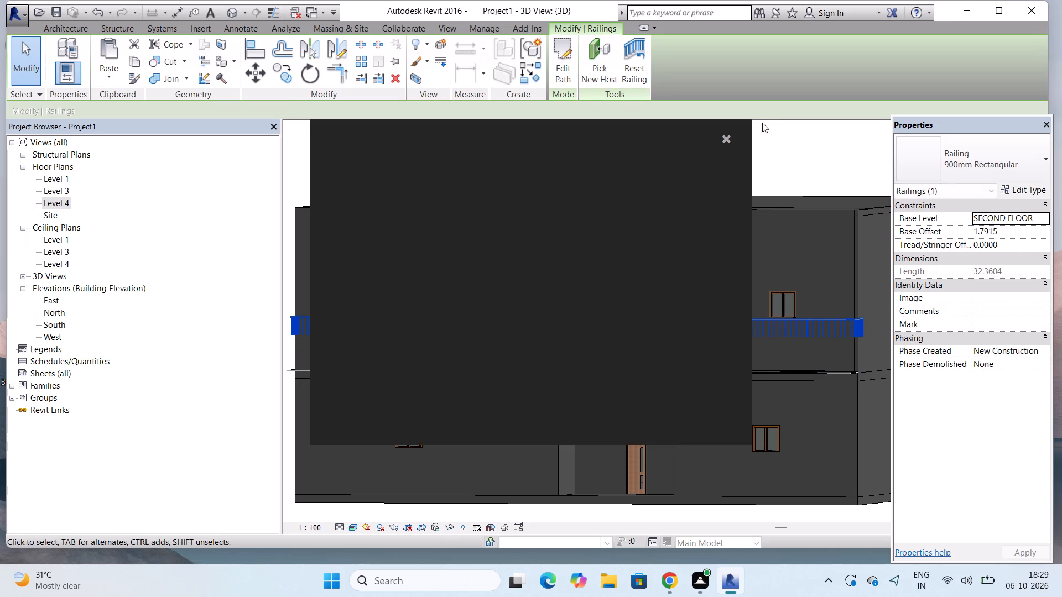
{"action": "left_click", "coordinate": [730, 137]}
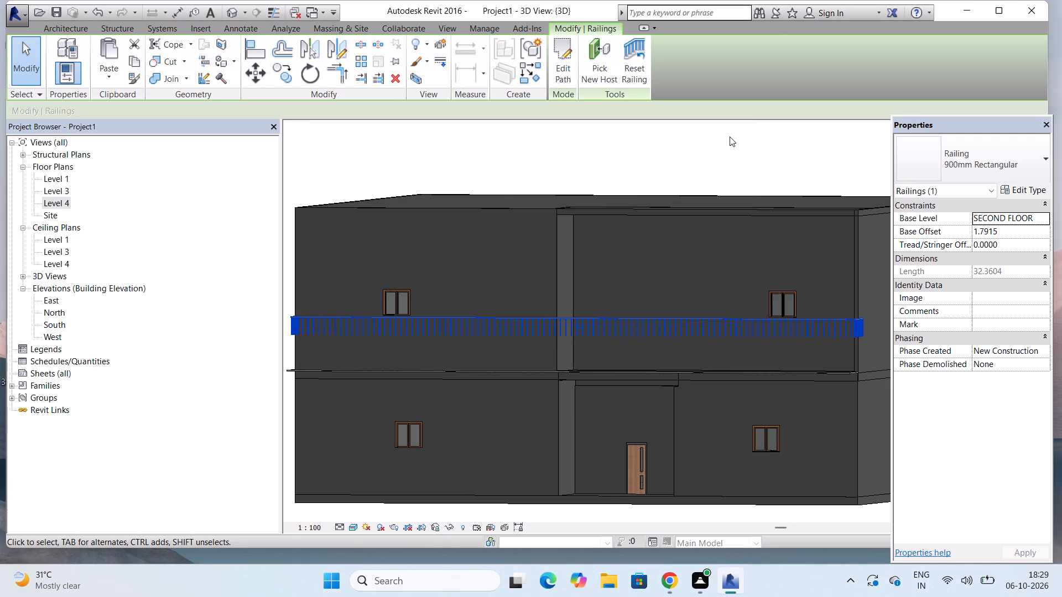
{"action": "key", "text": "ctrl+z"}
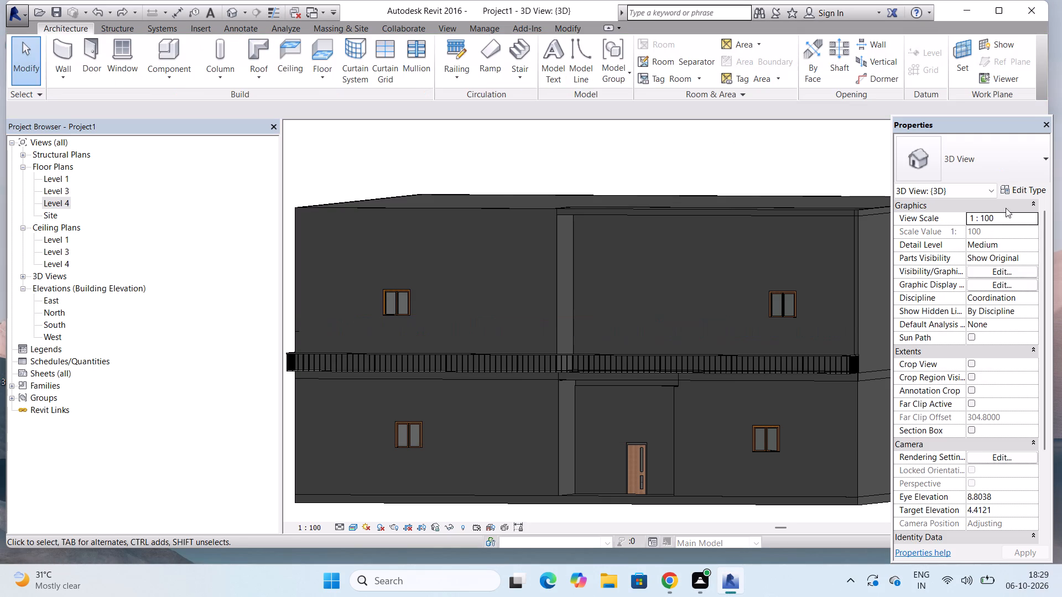
Examine both ends of the second-floor front railing and how it sits against the front facade in 3D.
{"action": "scroll", "coordinate": [825, 300], "scroll_direction": "down", "scroll_amount": 5}
{"action": "scroll", "coordinate": [585, 326], "scroll_direction": "up", "scroll_amount": 3}
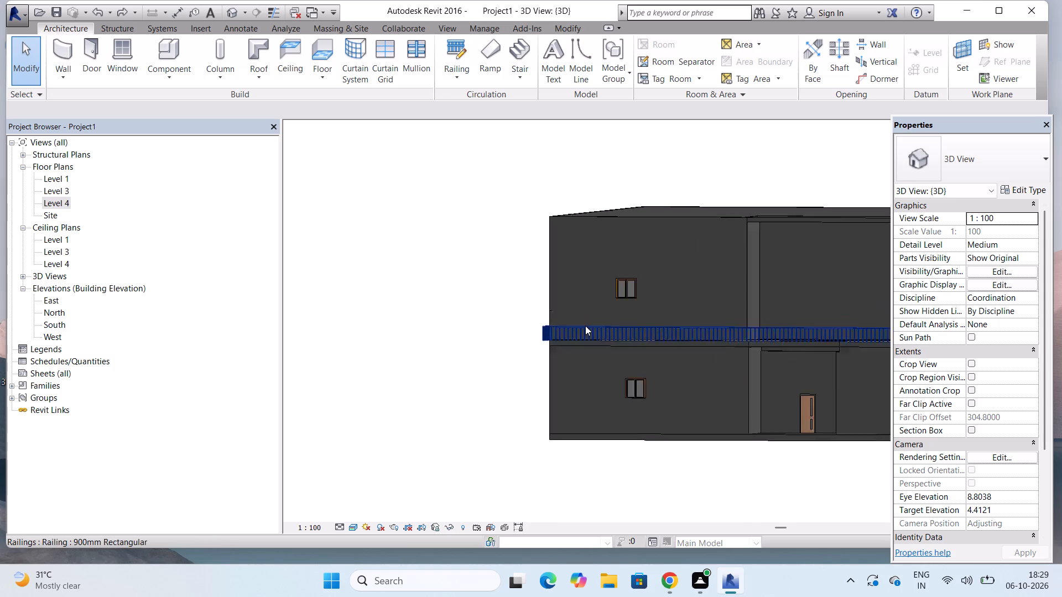
{"action": "scroll", "coordinate": [585, 326], "scroll_direction": "up", "scroll_amount": 6}
{"action": "scroll", "coordinate": [168, 309], "scroll_direction": "down", "scroll_amount": 4}
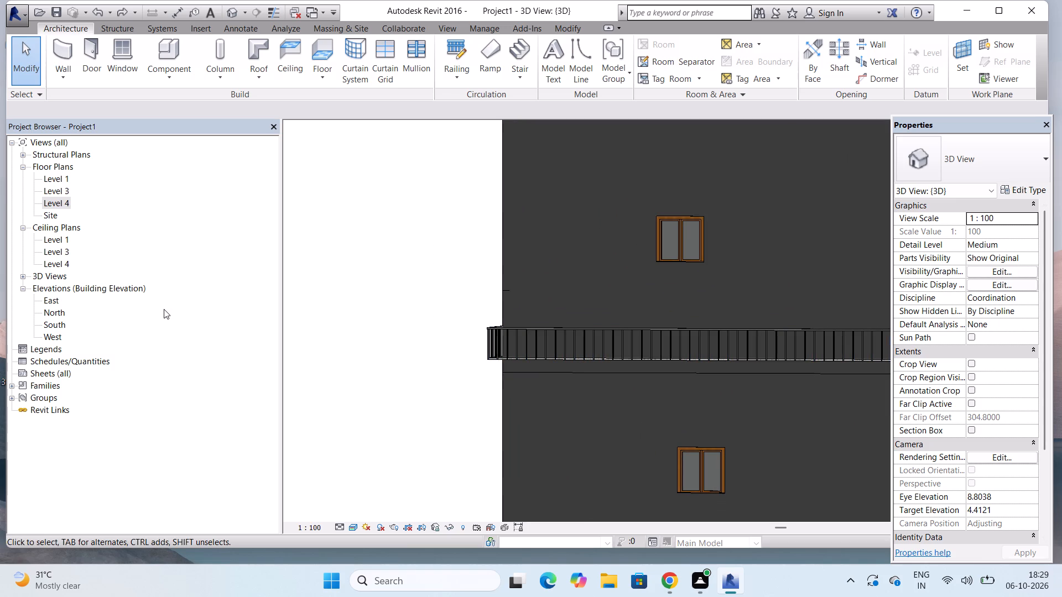
{"action": "scroll", "coordinate": [450, 285], "scroll_direction": "down", "scroll_amount": 7}
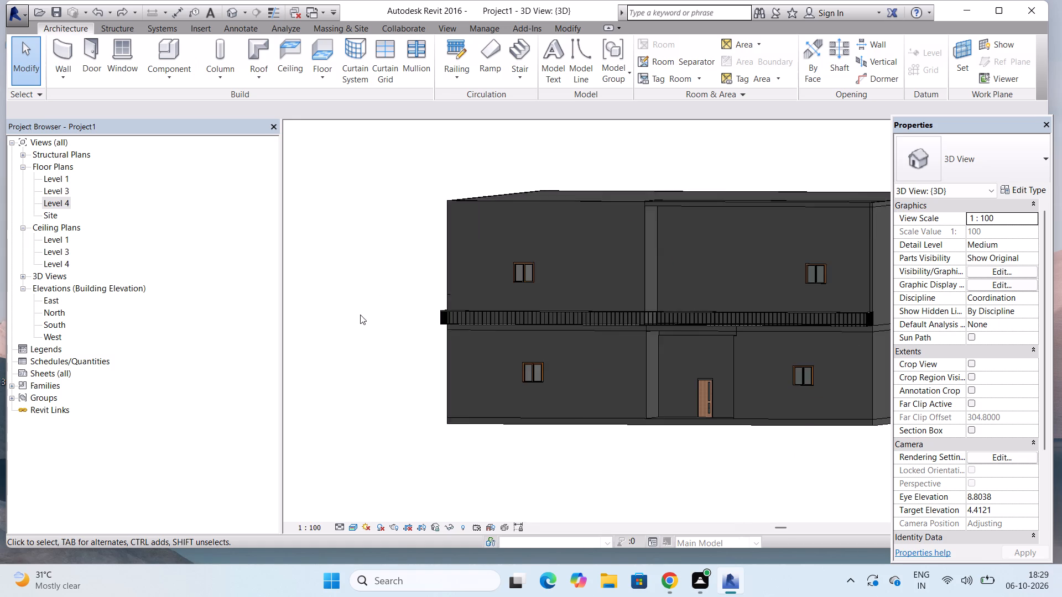
{"action": "scroll", "coordinate": [847, 326], "scroll_direction": "up", "scroll_amount": 5}
{"action": "scroll", "coordinate": [708, 317], "scroll_direction": "up", "scroll_amount": 4}
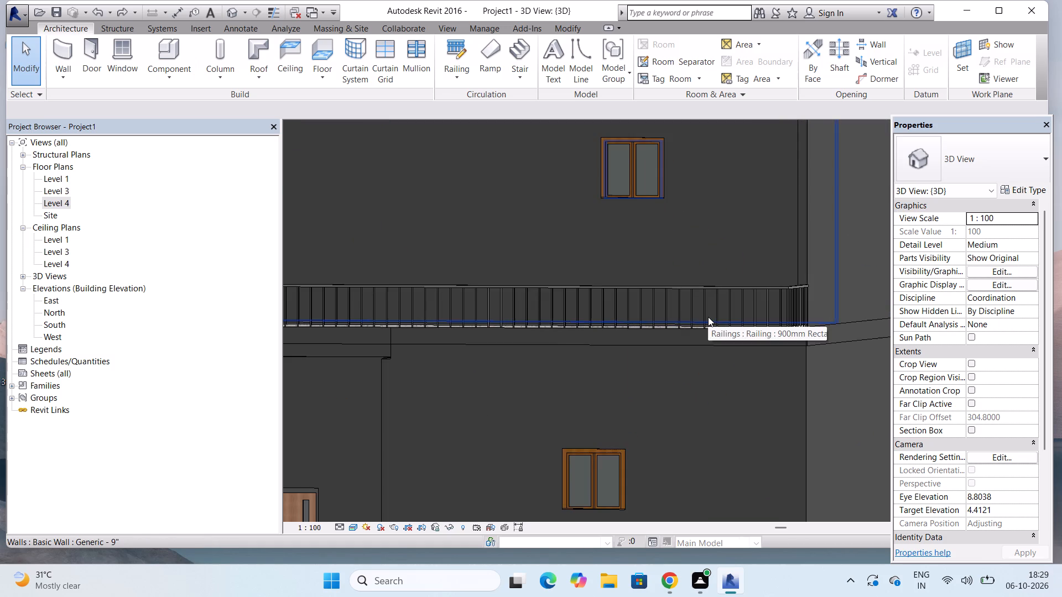
{"action": "scroll", "coordinate": [708, 317], "scroll_direction": "down", "scroll_amount": 9}
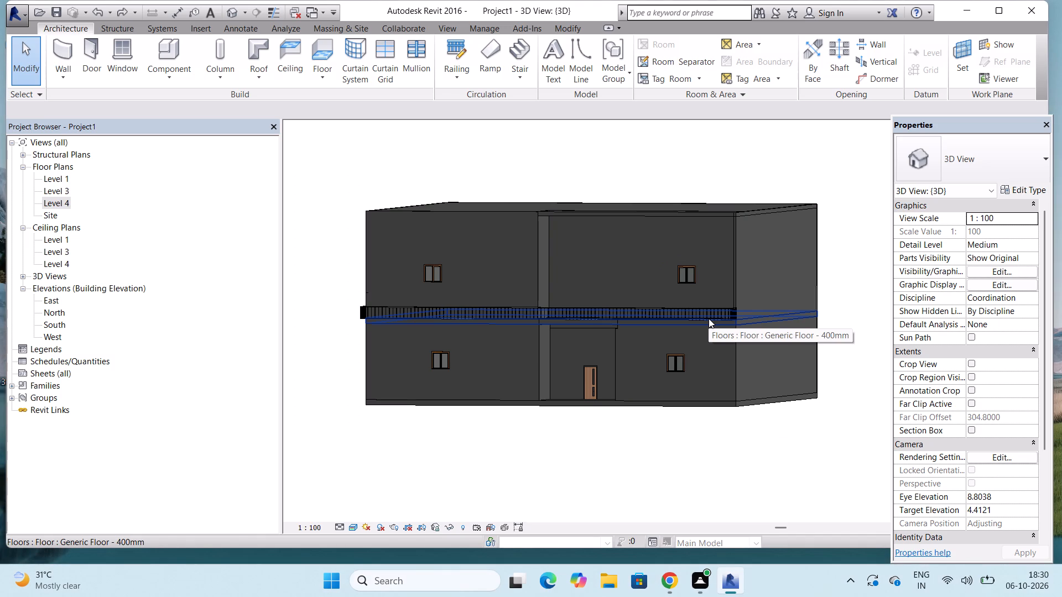
{"action": "scroll", "coordinate": [705, 320], "scroll_direction": "up", "scroll_amount": 4}
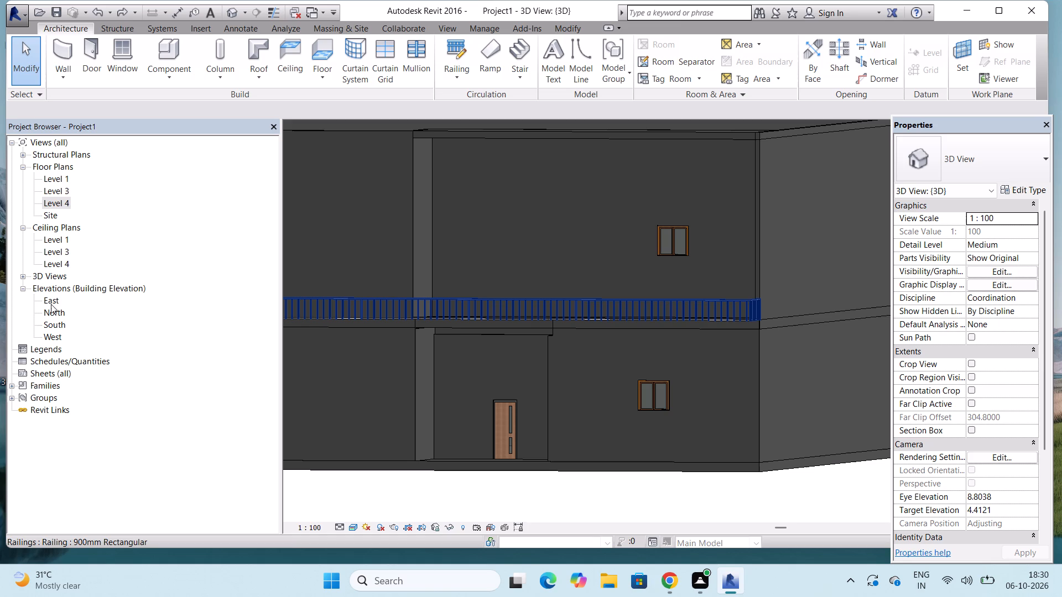
In the South elevation, delete the 900mm Rectangular railing along the second-floor front.
{"action": "double_click", "coordinate": [57, 322]}
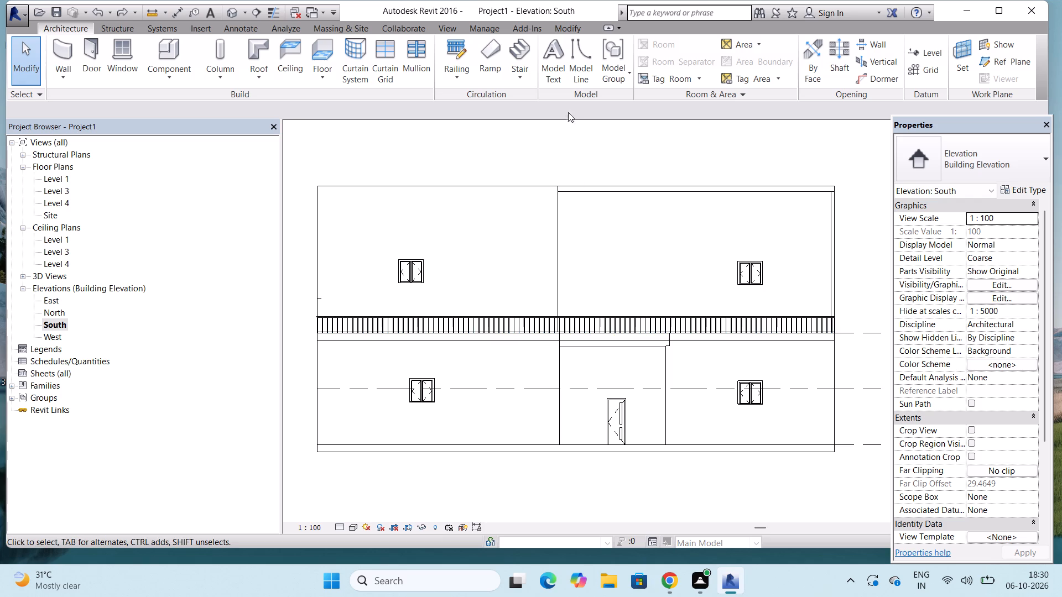
{"action": "triple_click", "coordinate": [574, 319]}
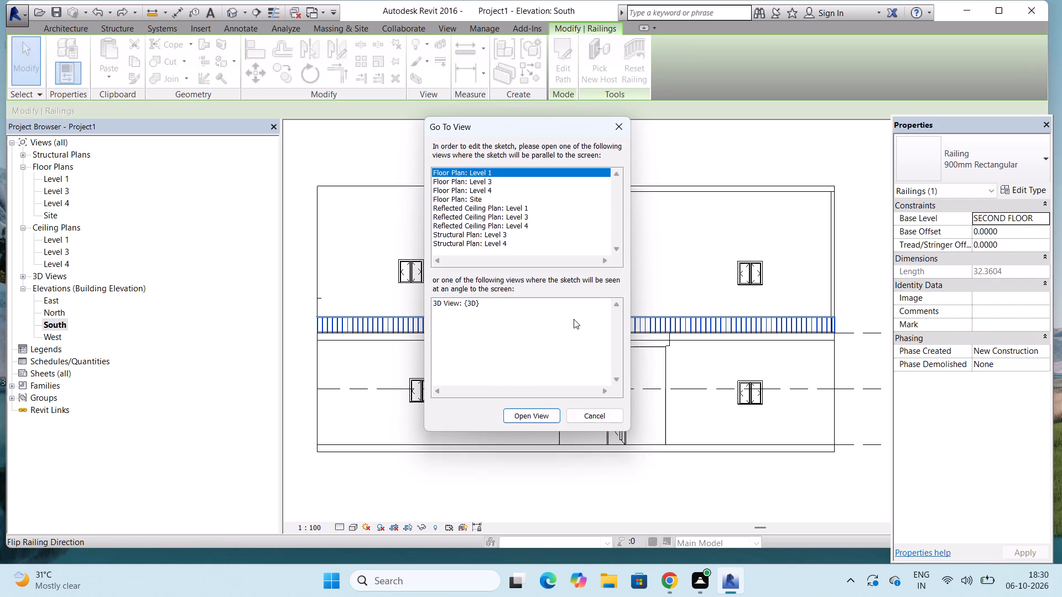
{"action": "left_click", "coordinate": [623, 120]}
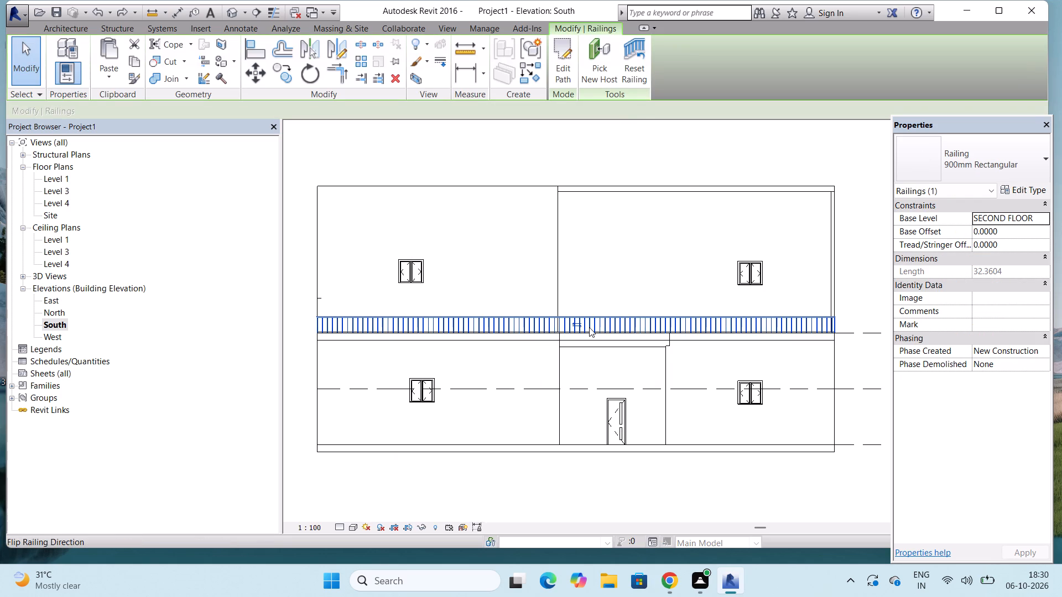
{"action": "key", "text": "Delete"}
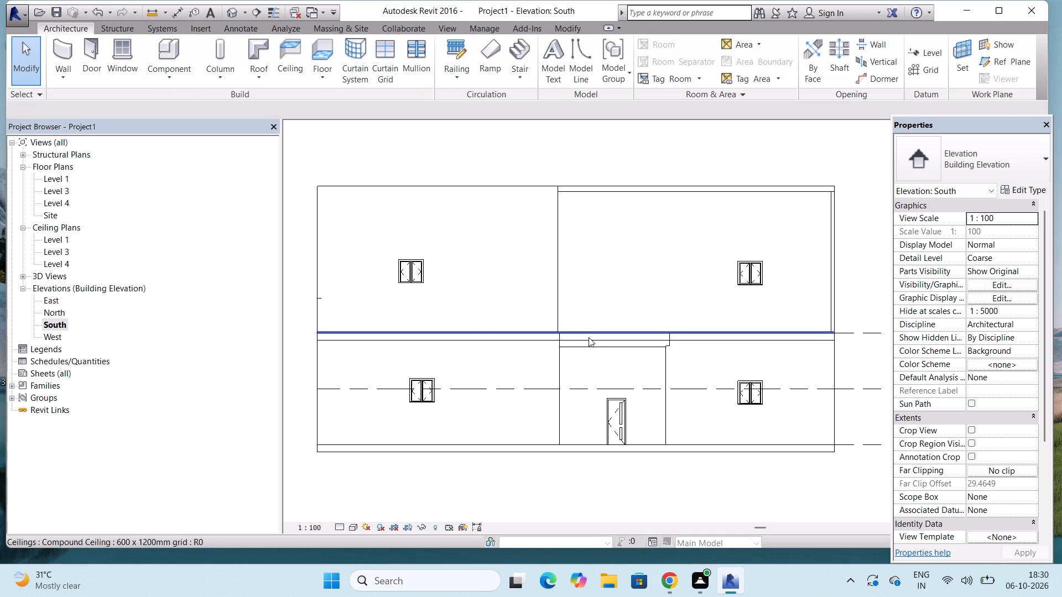
Start an in-place model in the Railings family category, named Railings 1.
{"action": "left_click", "coordinate": [175, 50]}
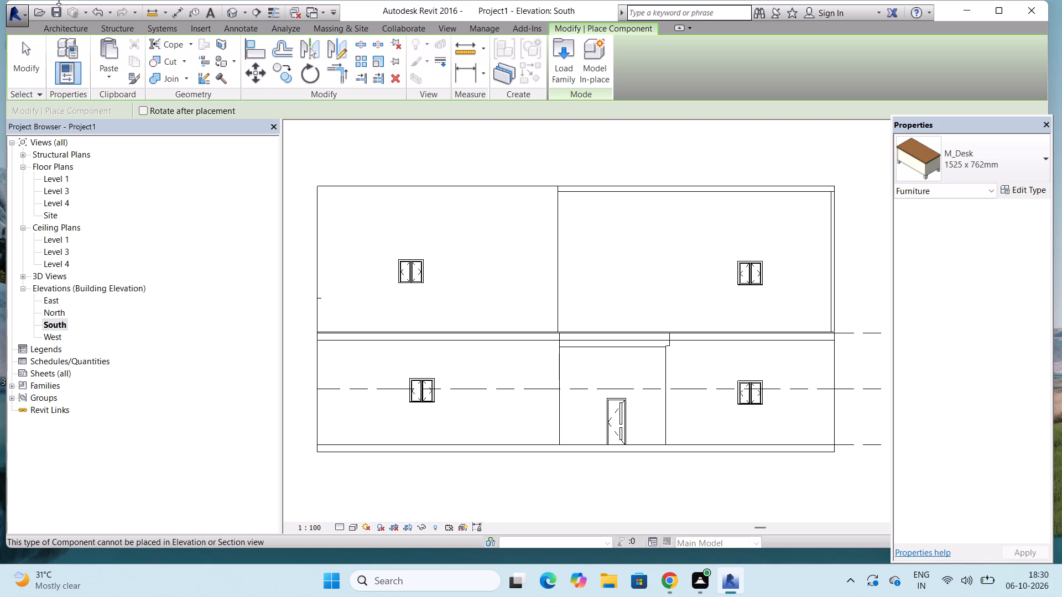
{"action": "left_click", "coordinate": [58, 24]}
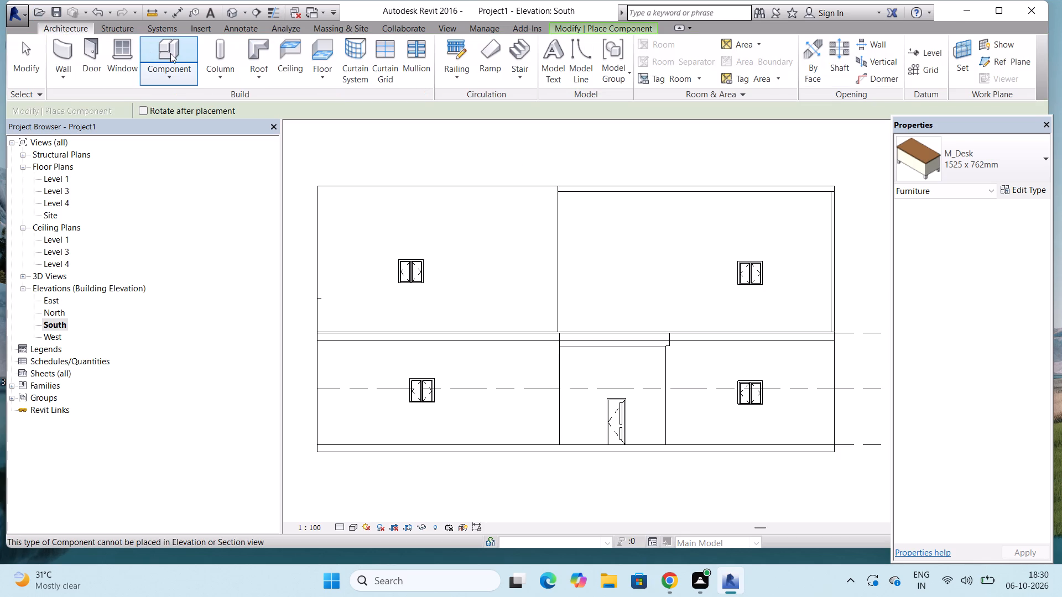
{"action": "left_click", "coordinate": [177, 68]}
{"action": "left_click", "coordinate": [190, 134]}
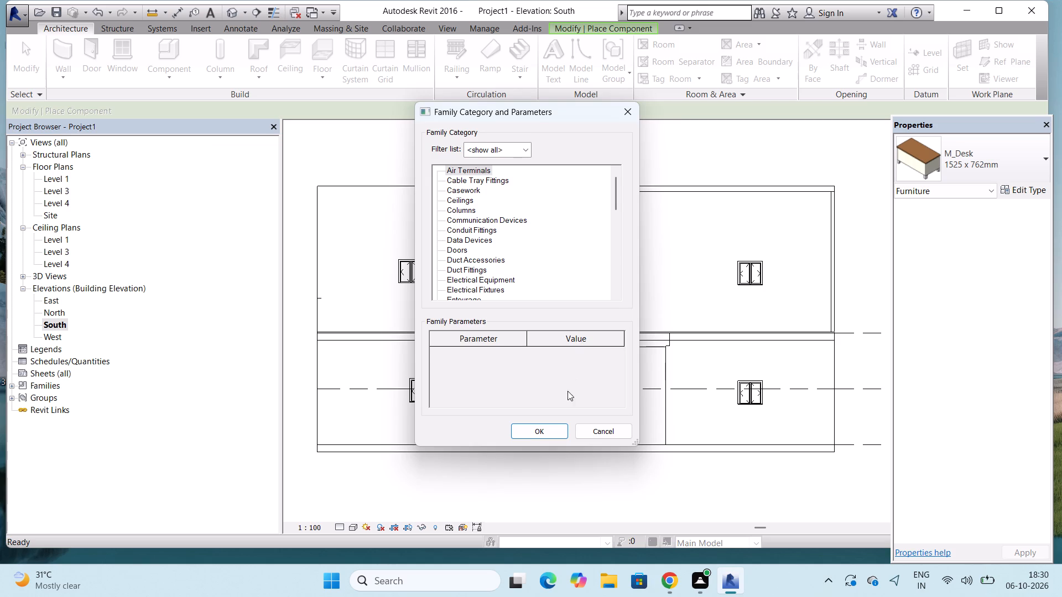
{"action": "scroll", "coordinate": [545, 211], "scroll_direction": "down", "scroll_amount": 4}
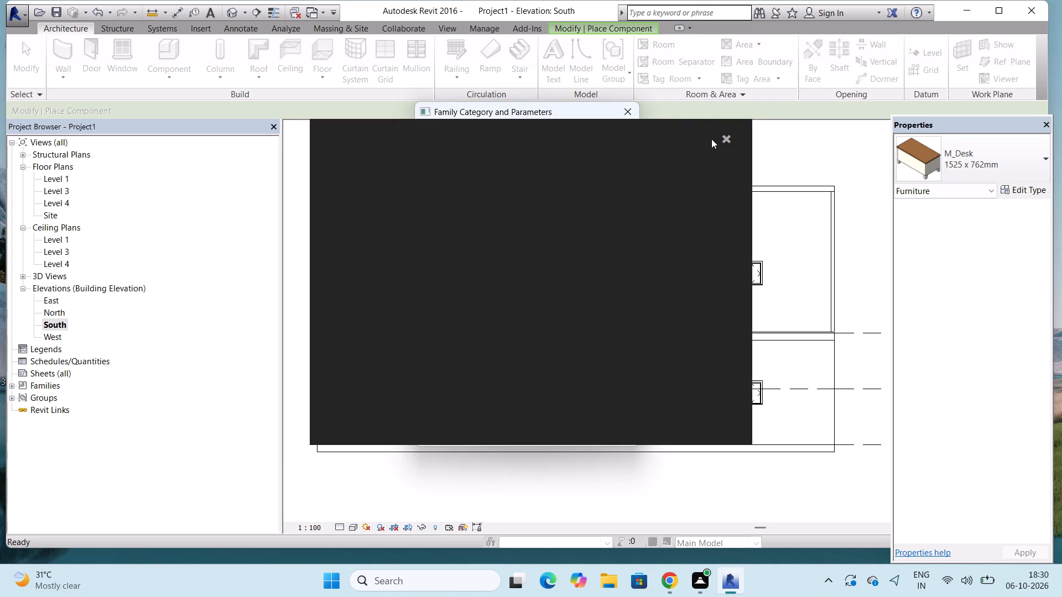
{"action": "left_click", "coordinate": [730, 139]}
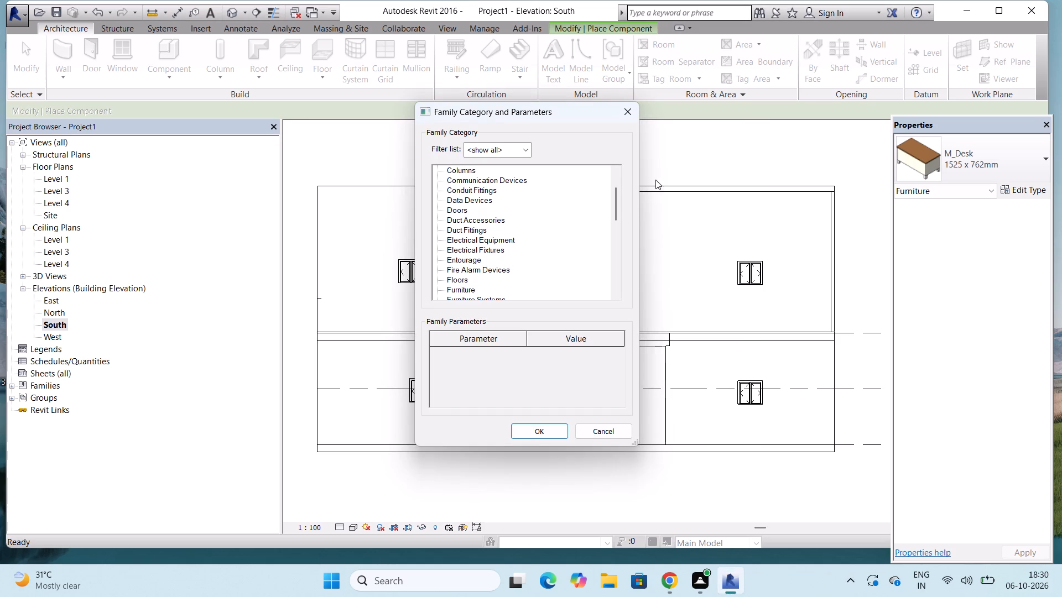
{"action": "scroll", "coordinate": [551, 230], "scroll_direction": "down", "scroll_amount": 7}
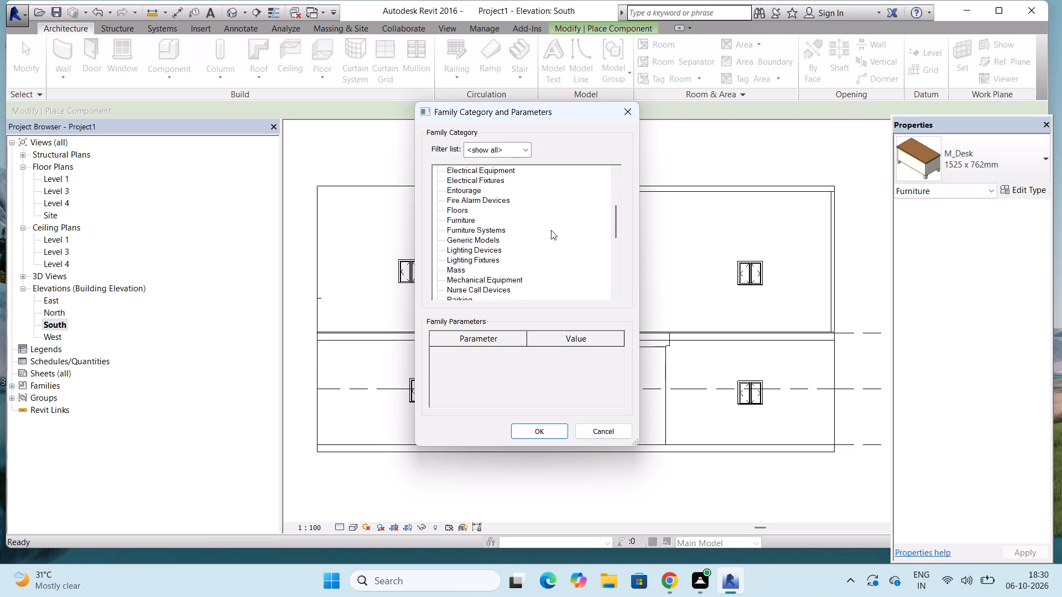
{"action": "scroll", "coordinate": [551, 230], "scroll_direction": "down", "scroll_amount": 8}
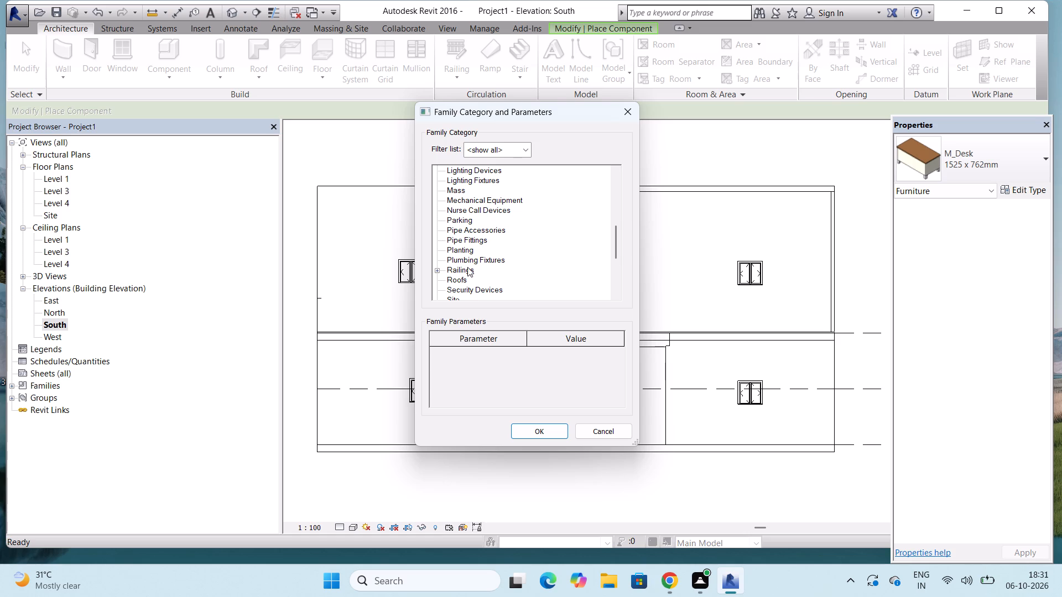
{"action": "left_click", "coordinate": [467, 267]}
{"action": "left_click", "coordinate": [536, 430]}
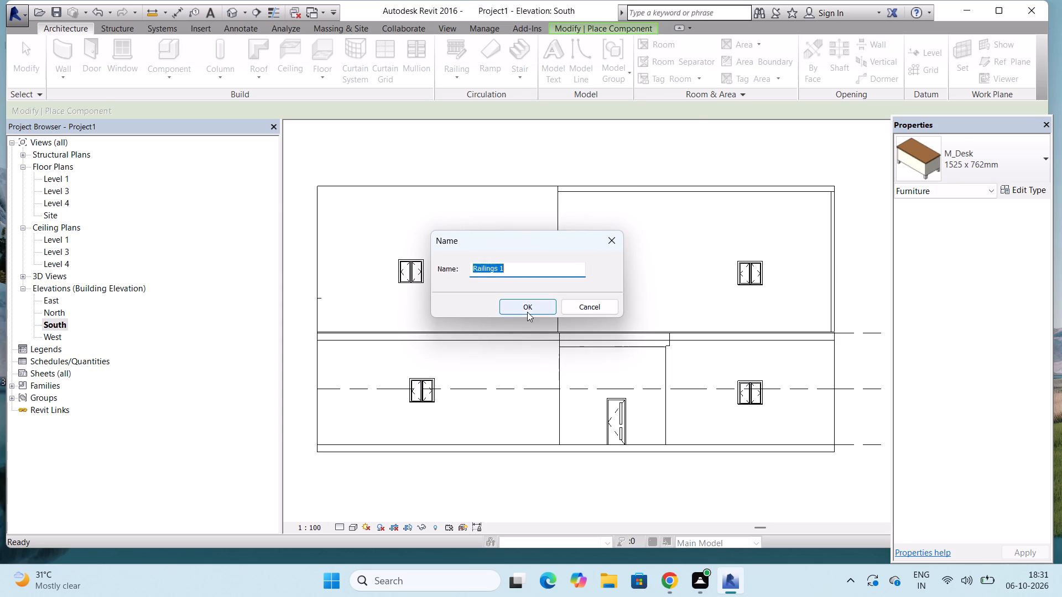
{"action": "left_click", "coordinate": [527, 303]}
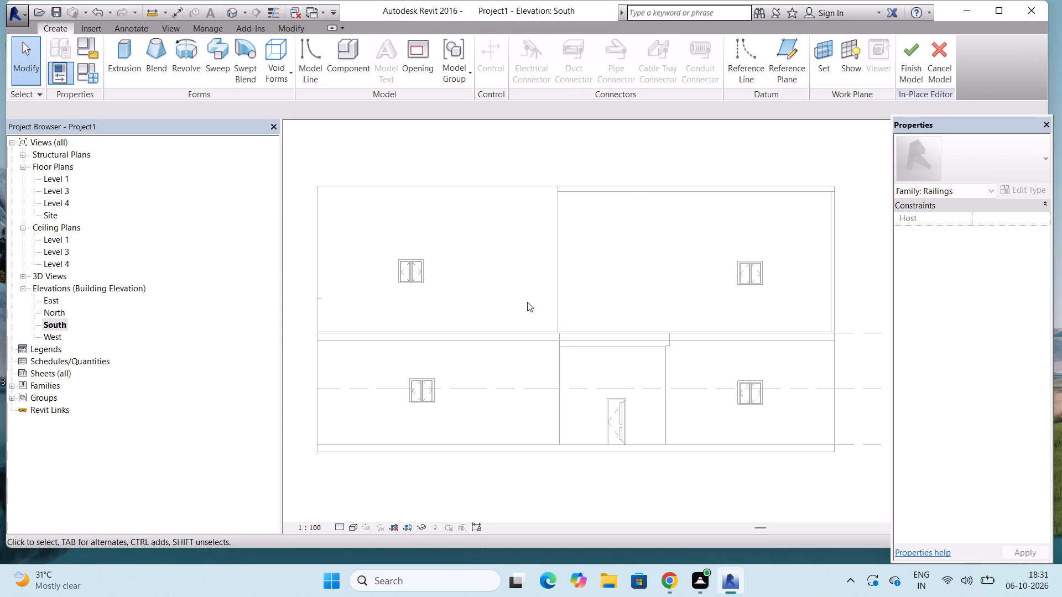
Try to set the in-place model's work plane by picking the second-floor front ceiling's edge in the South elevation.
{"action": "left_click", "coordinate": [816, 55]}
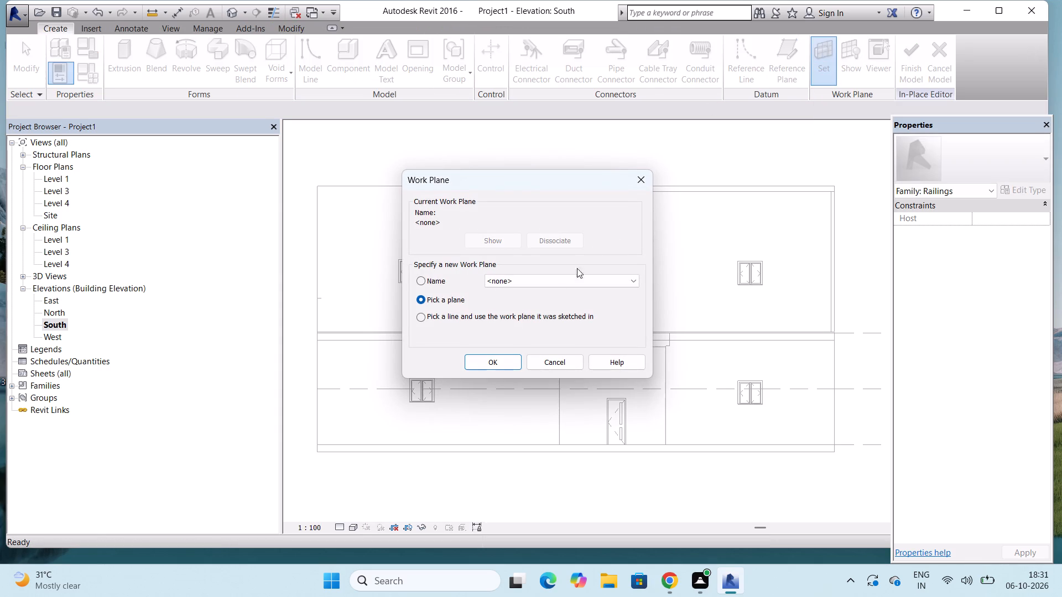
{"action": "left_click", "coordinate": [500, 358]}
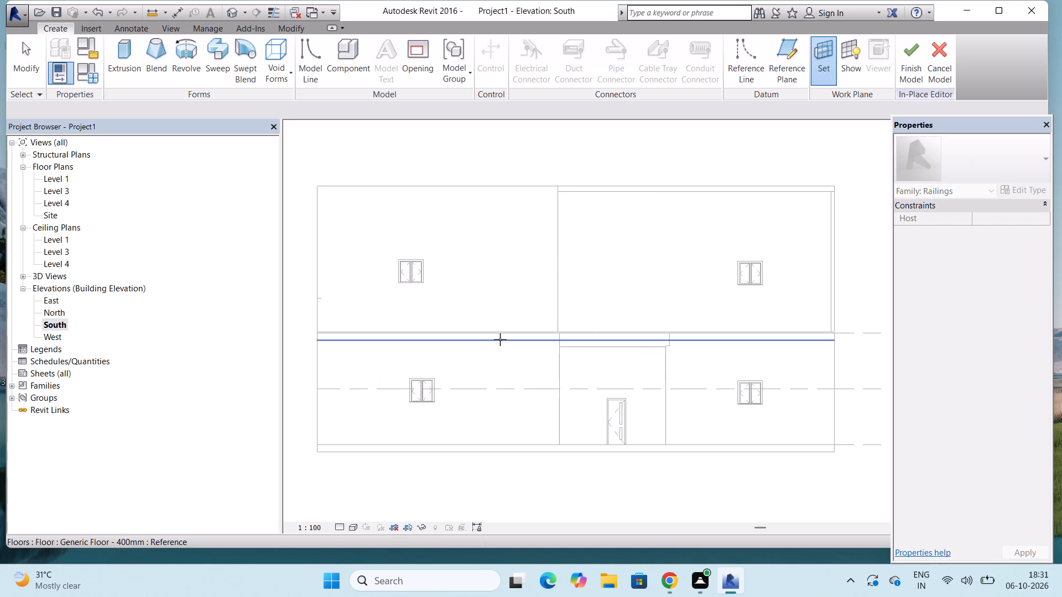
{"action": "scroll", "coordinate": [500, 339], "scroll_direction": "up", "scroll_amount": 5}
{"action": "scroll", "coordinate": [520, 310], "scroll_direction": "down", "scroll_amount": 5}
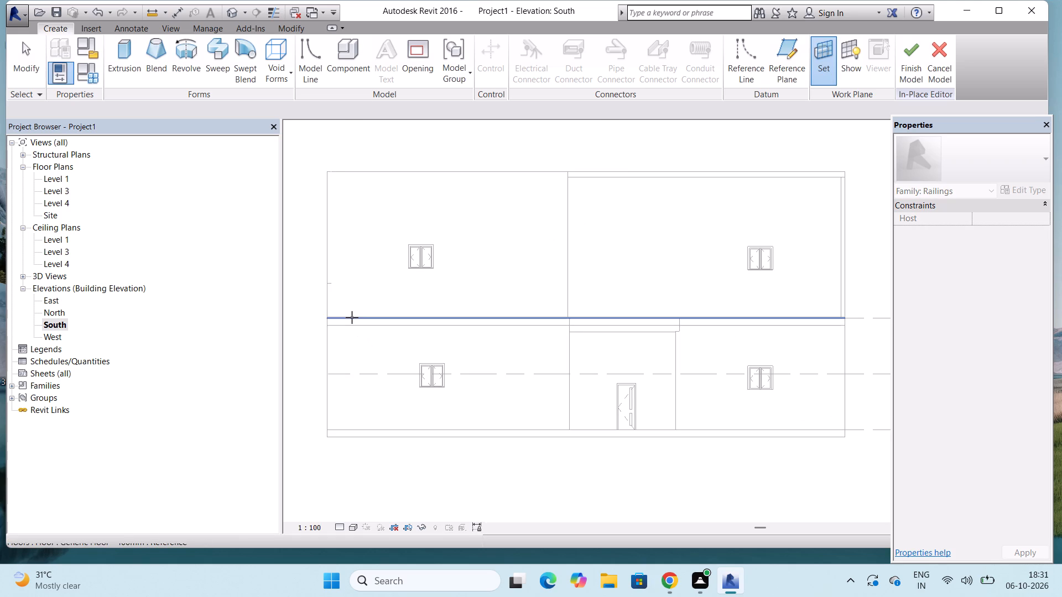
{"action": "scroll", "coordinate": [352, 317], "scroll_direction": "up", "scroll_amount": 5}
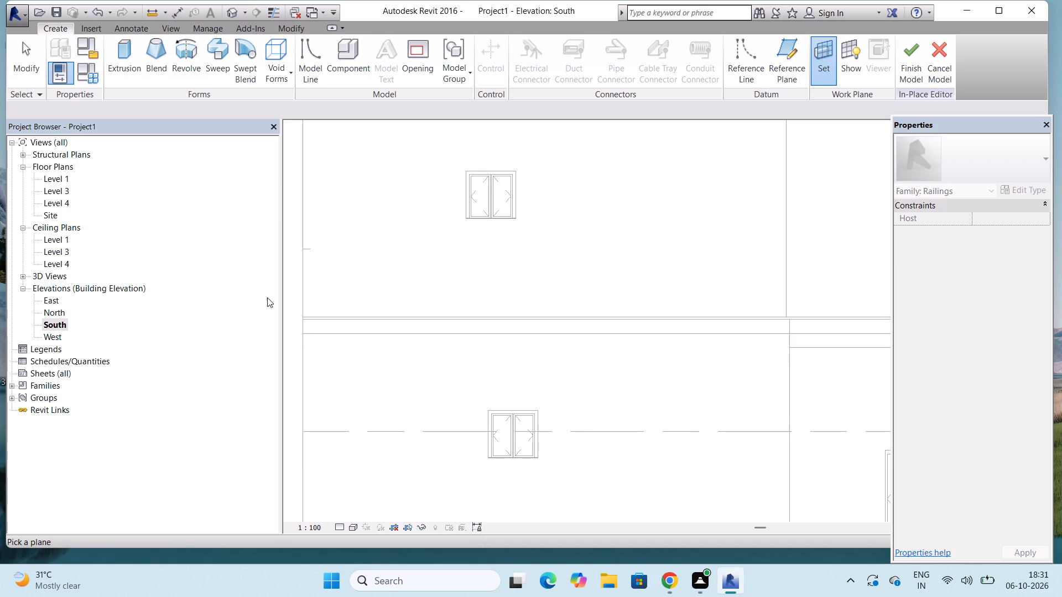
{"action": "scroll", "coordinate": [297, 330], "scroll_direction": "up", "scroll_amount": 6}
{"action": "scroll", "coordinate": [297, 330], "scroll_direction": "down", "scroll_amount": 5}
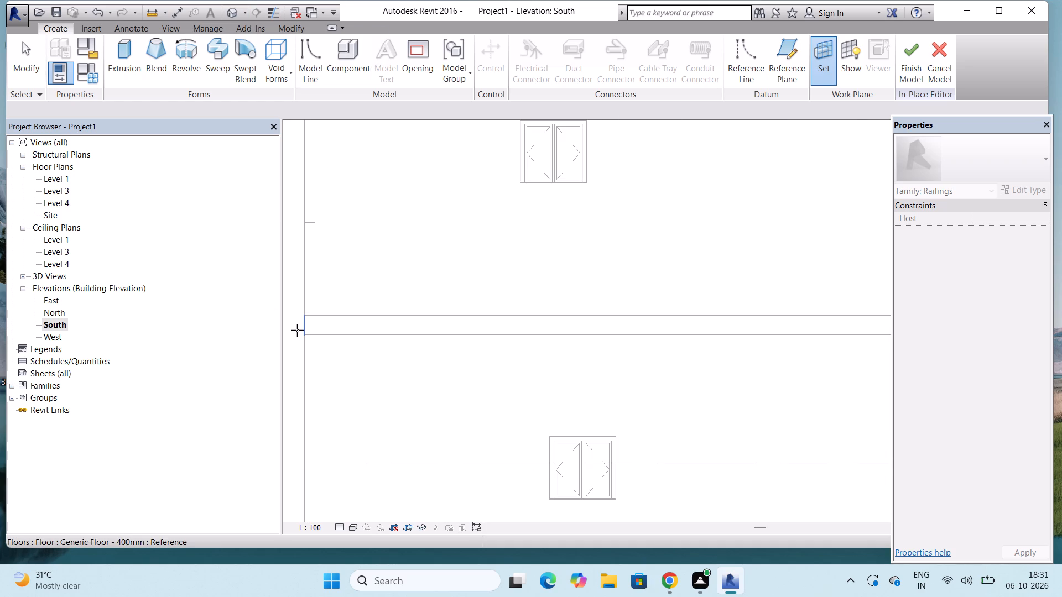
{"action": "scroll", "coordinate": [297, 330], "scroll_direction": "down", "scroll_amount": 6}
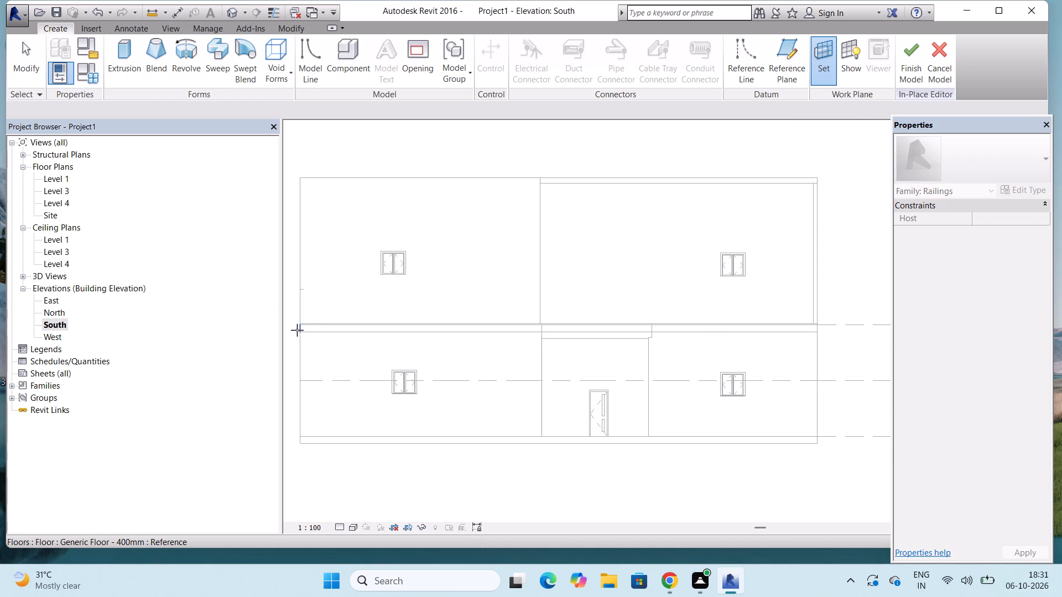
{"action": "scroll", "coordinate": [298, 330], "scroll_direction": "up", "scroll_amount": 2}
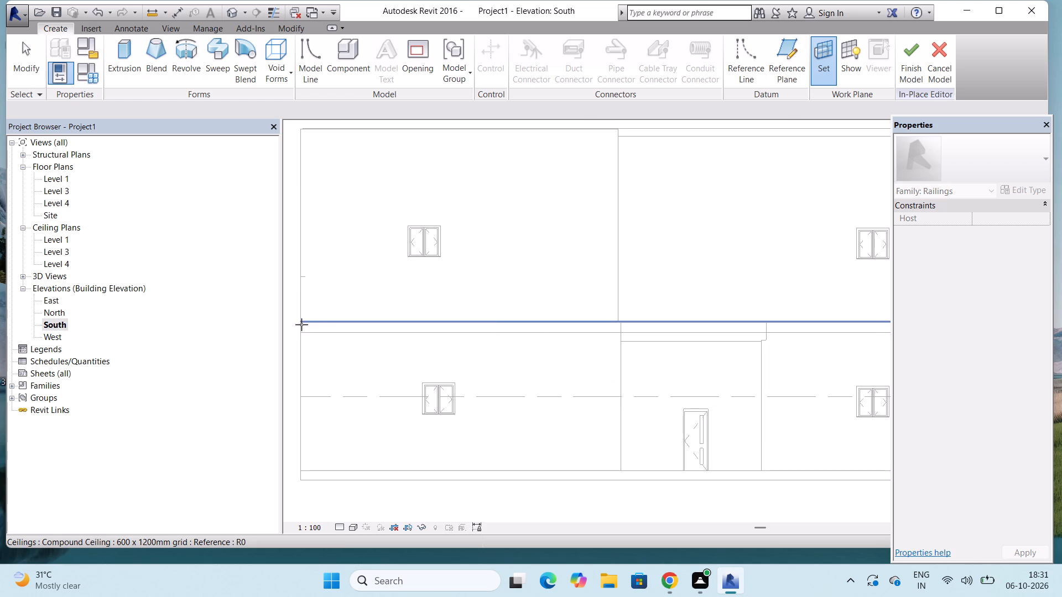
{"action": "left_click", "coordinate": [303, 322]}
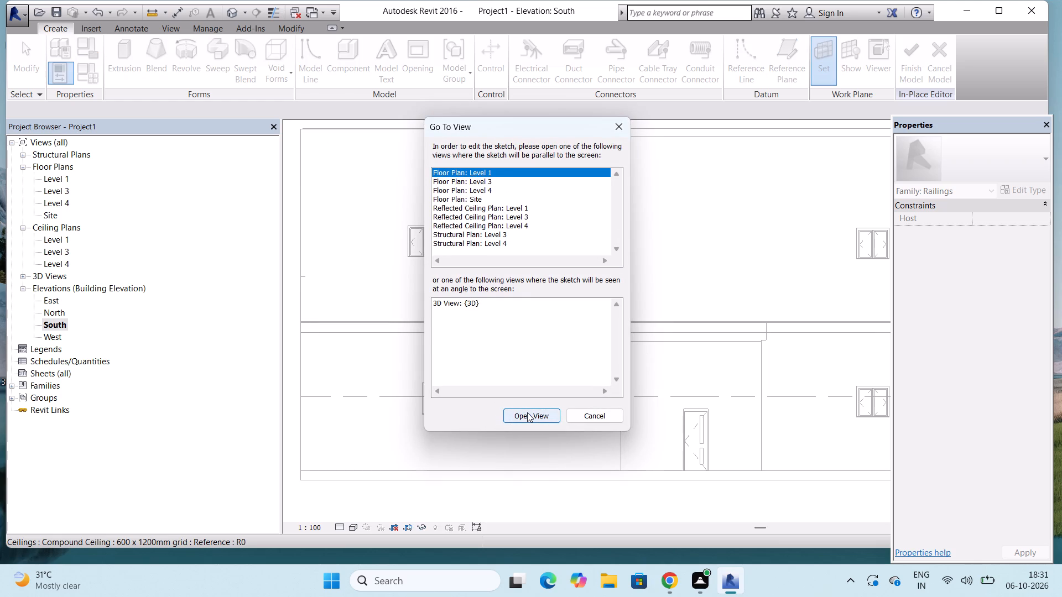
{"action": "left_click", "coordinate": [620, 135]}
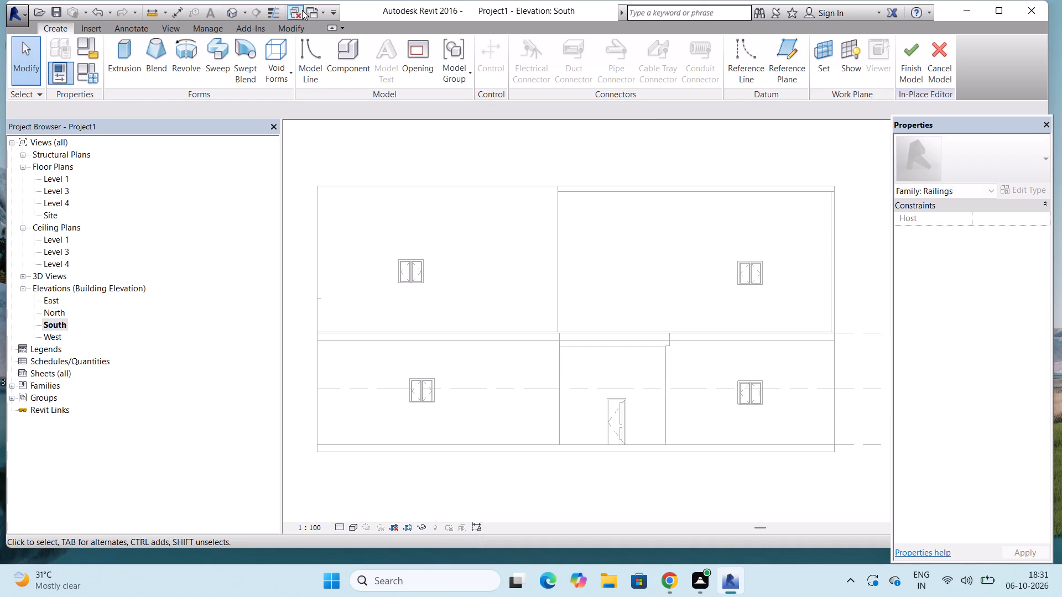
In the 3D view, pick the second-floor front ceiling's face as the in-place railing's work plane and start a solid extrusion.
{"action": "left_click", "coordinate": [231, 13]}
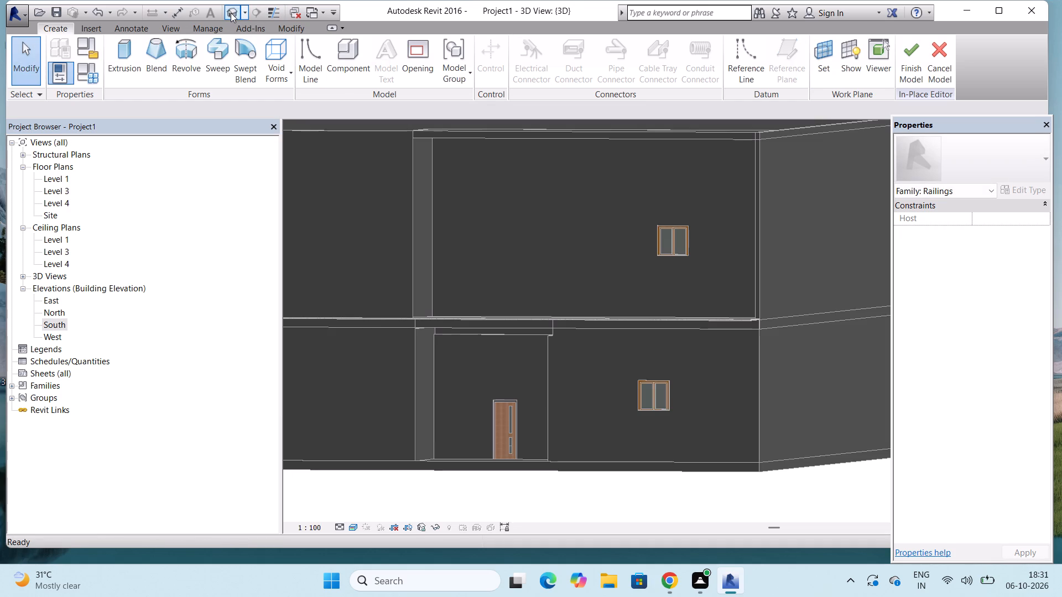
{"action": "scroll", "coordinate": [759, 326], "scroll_direction": "up", "scroll_amount": 4}
{"action": "scroll", "coordinate": [748, 283], "scroll_direction": "up", "scroll_amount": 3}
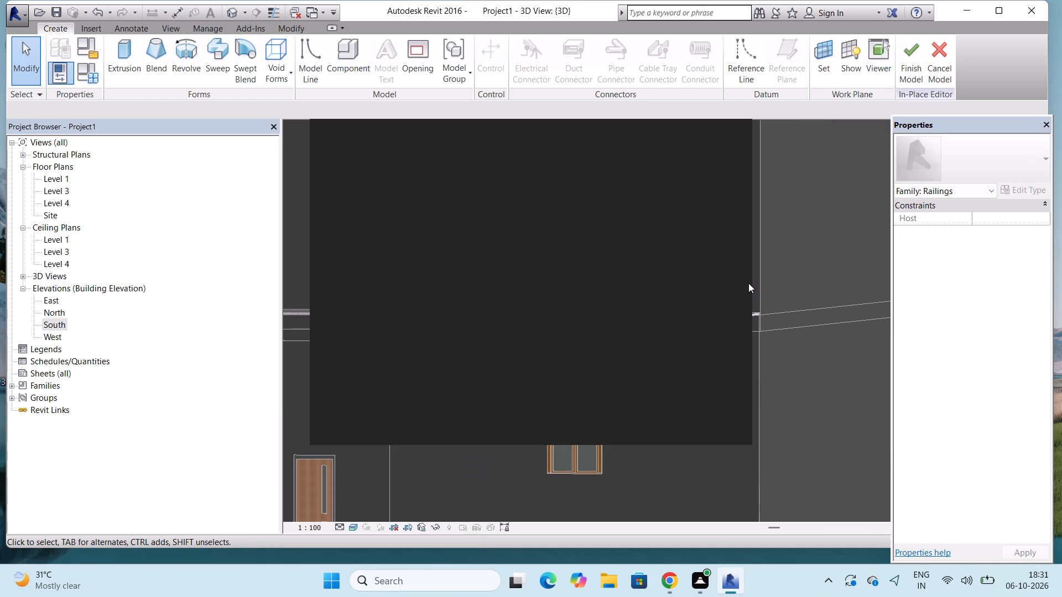
{"action": "left_click", "coordinate": [725, 135]}
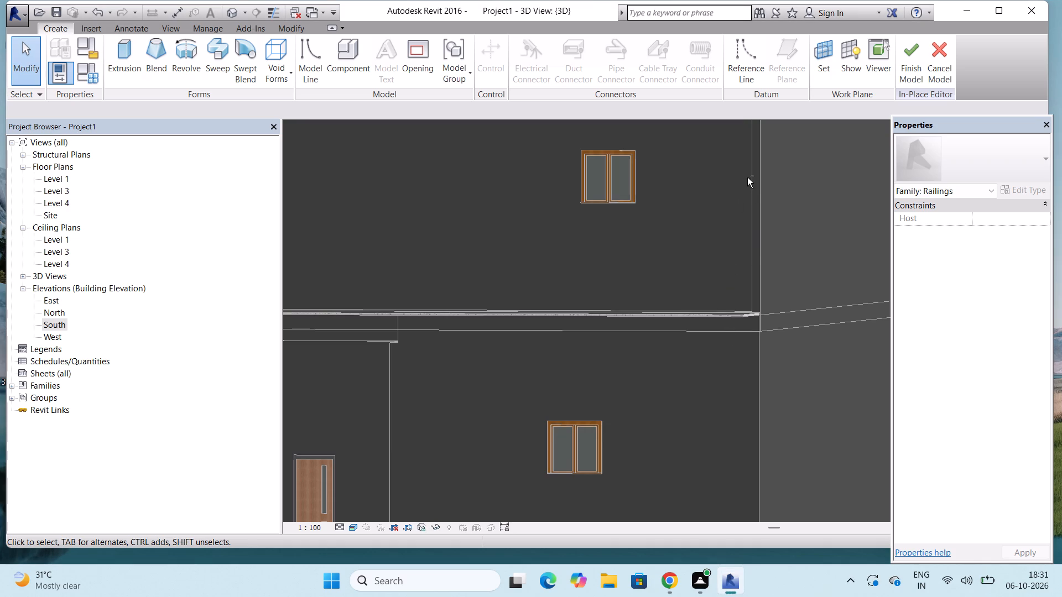
{"action": "middle_click_drag", "start_coordinate": [751, 244], "coordinate": [740, 338], "text": "shift"}
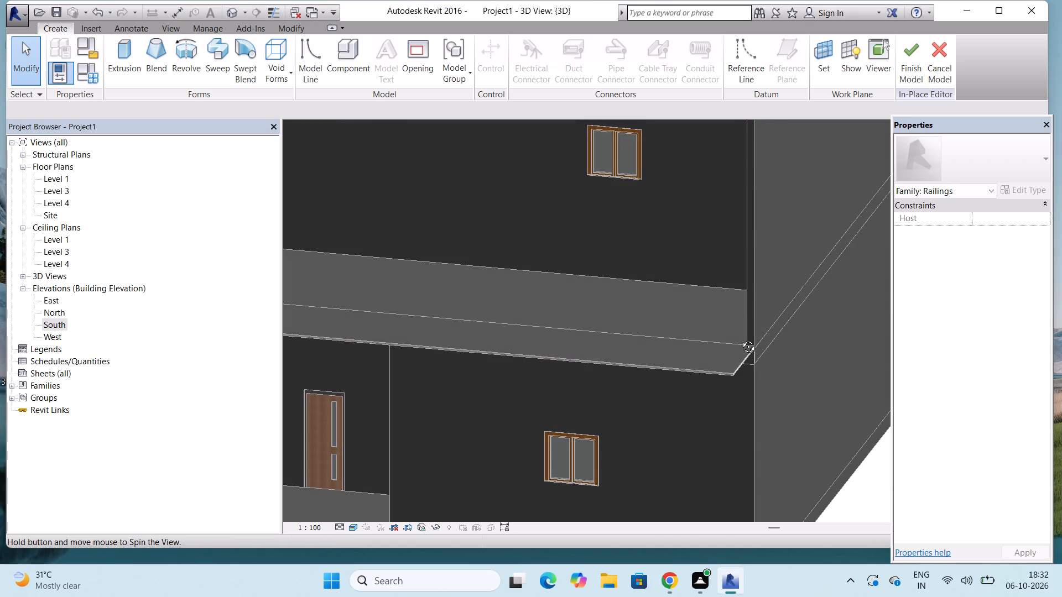
{"action": "middle_click_drag", "start_coordinate": [740, 338], "coordinate": [738, 351], "text": "shift"}
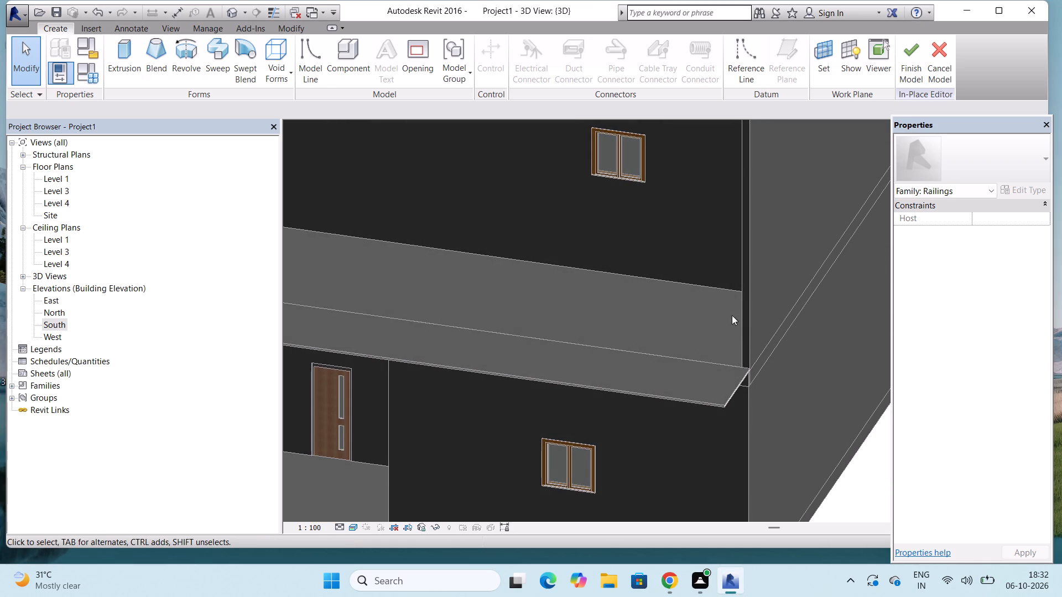
{"action": "left_click", "coordinate": [819, 41]}
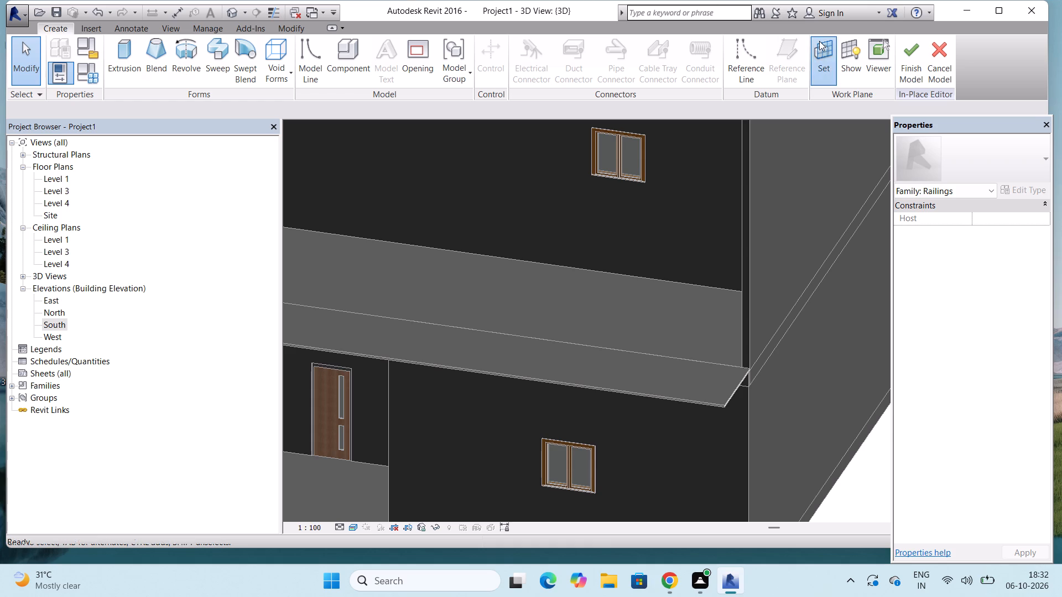
{"action": "left_click", "coordinate": [470, 367]}
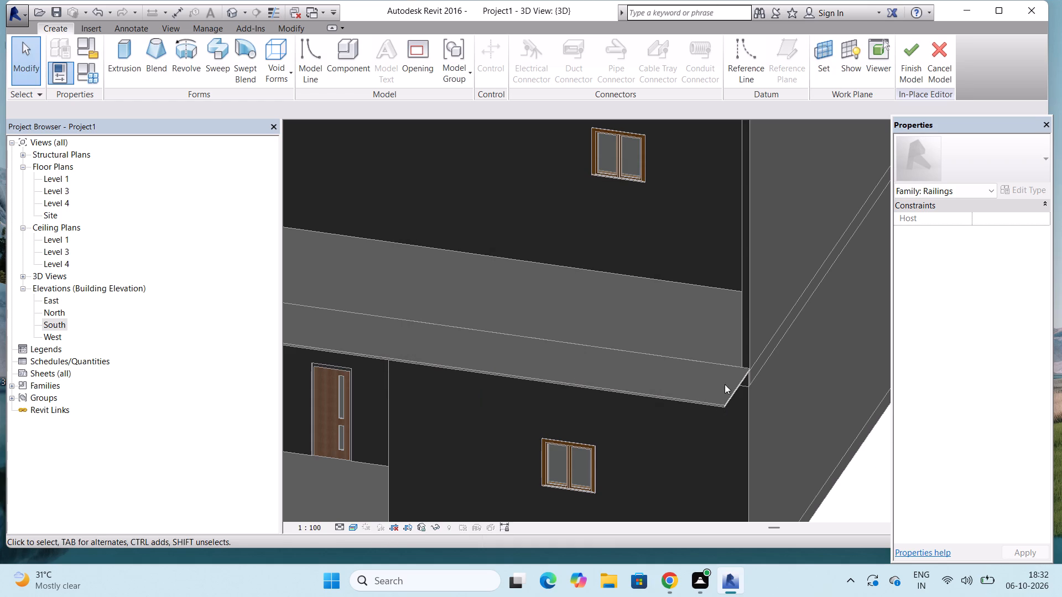
{"action": "left_click", "coordinate": [823, 64]}
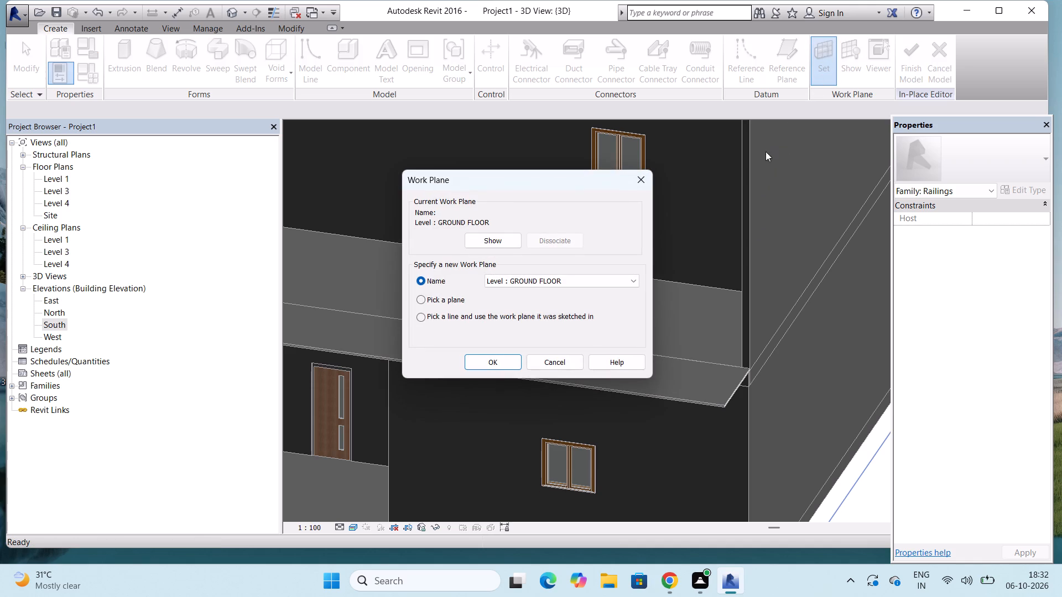
{"action": "left_click", "coordinate": [423, 298]}
{"action": "left_click", "coordinate": [513, 364]}
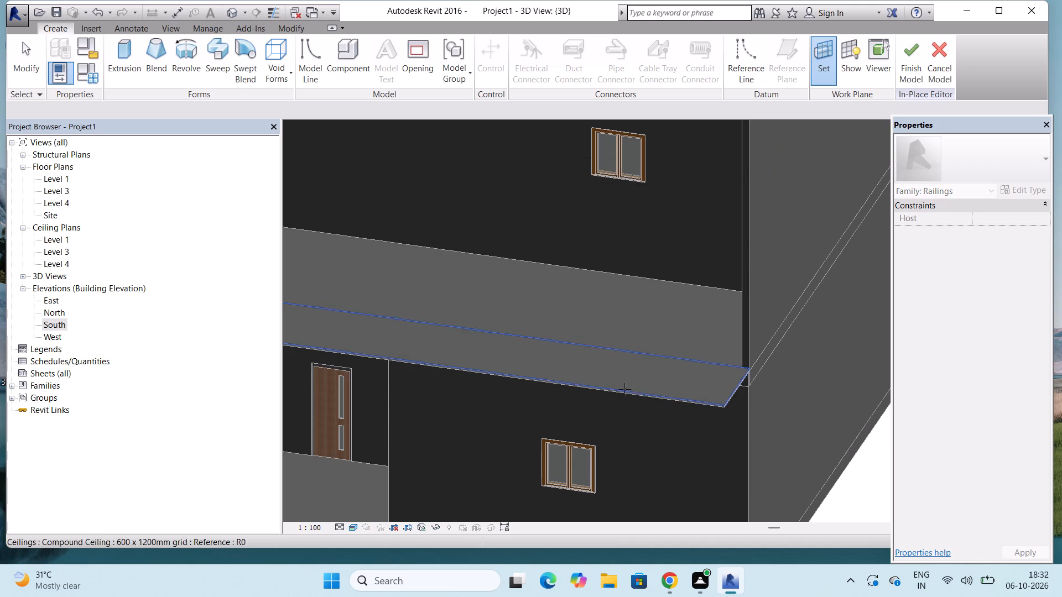
{"action": "left_click", "coordinate": [692, 405]}
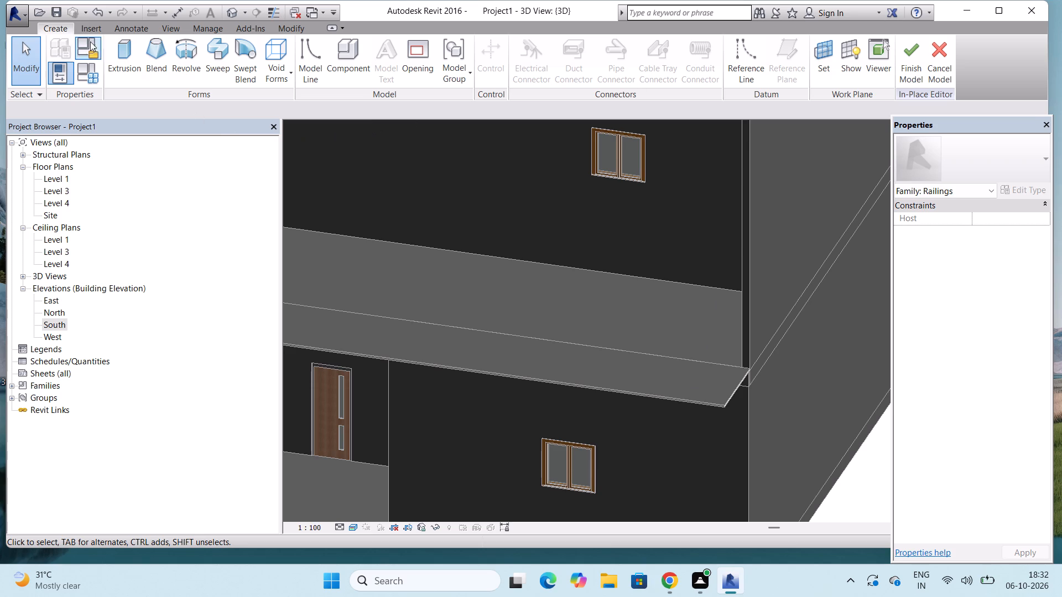
{"action": "left_click", "coordinate": [137, 56]}
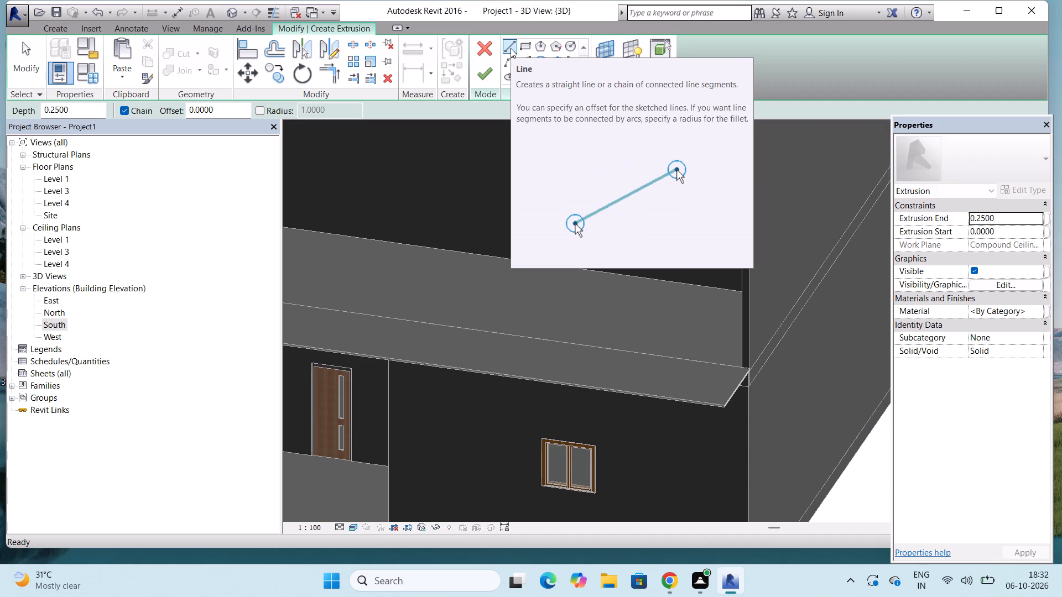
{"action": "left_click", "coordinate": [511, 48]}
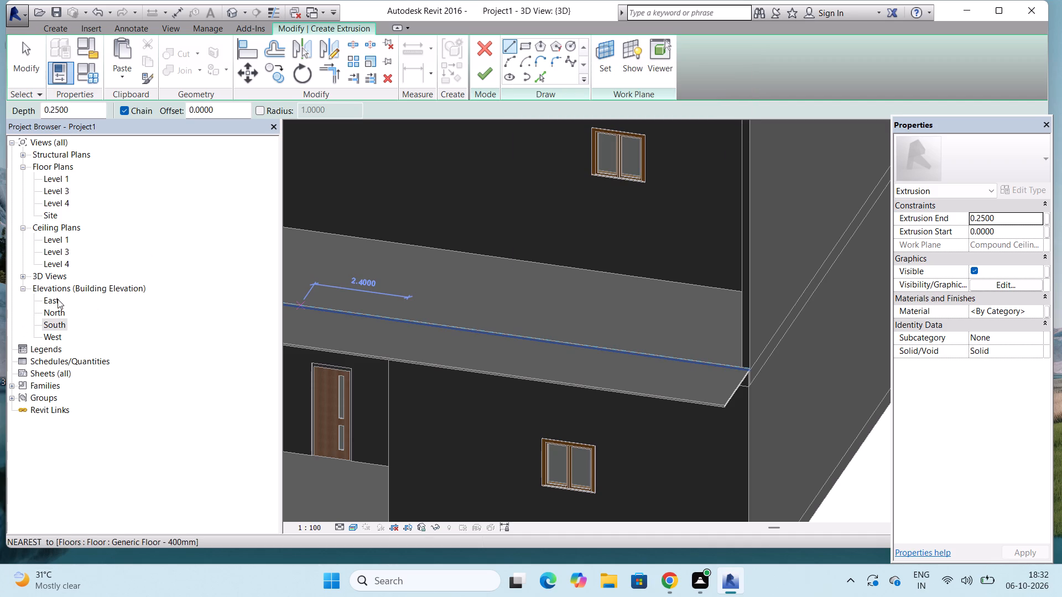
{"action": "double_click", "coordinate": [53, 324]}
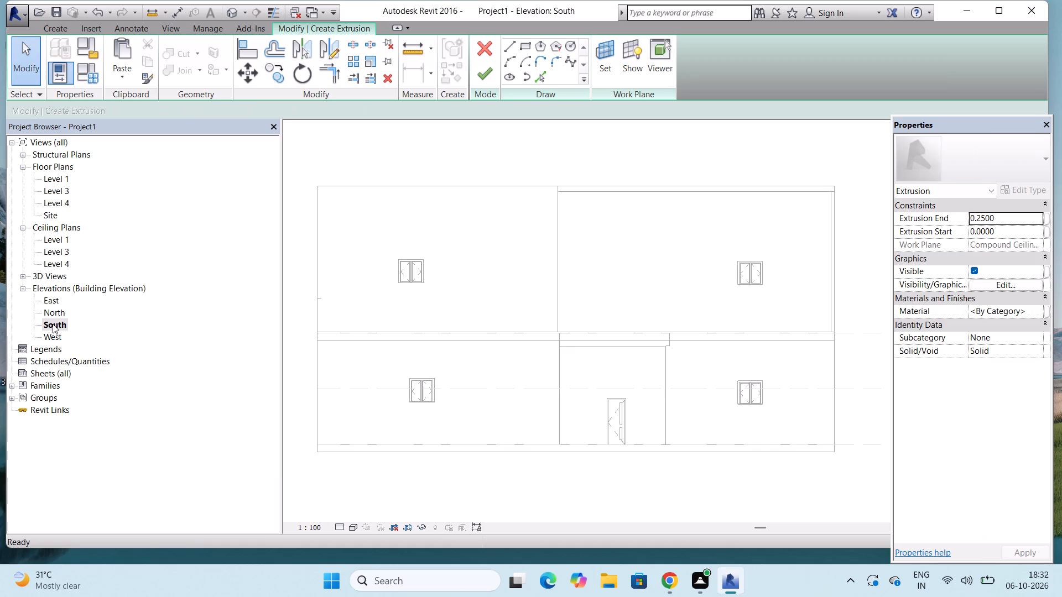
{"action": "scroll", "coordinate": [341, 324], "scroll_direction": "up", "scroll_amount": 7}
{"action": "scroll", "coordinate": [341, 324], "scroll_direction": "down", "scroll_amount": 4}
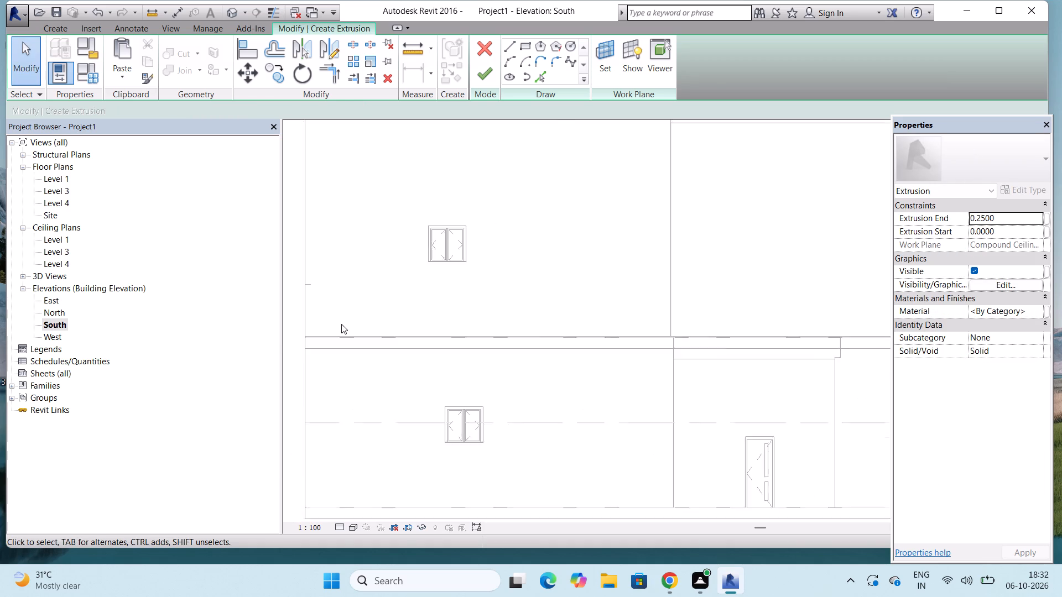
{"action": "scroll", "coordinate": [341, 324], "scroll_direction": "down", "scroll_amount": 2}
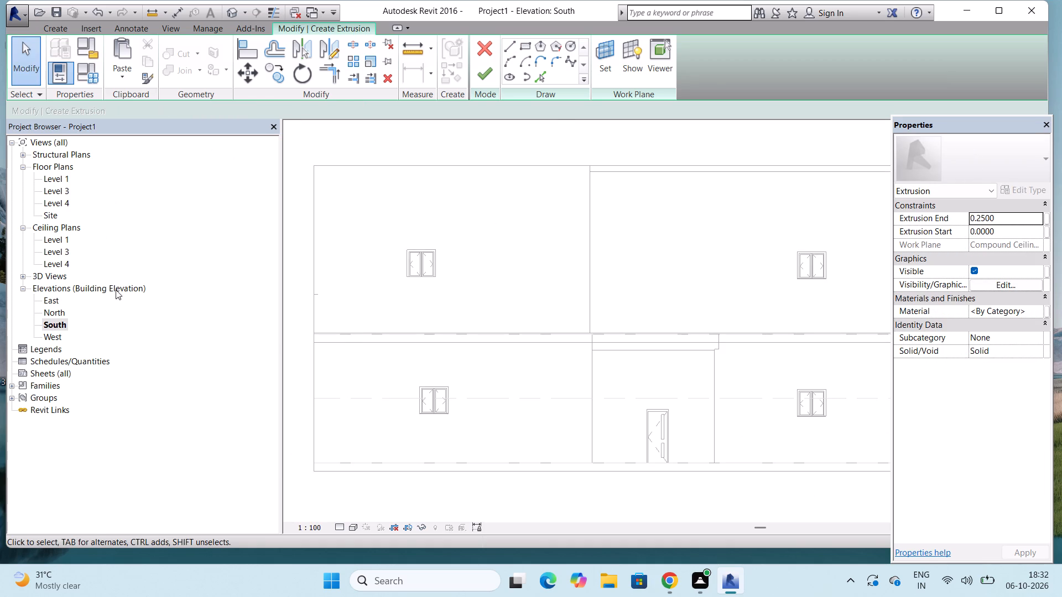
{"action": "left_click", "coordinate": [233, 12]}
Pick the projecting front ceiling's two short side edges and its long front edge as sketch lines for the extrusion.
{"action": "scroll", "coordinate": [1061, 471], "scroll_direction": "down", "scroll_amount": 4}
{"action": "scroll", "coordinate": [794, 407], "scroll_direction": "down", "scroll_amount": 4}
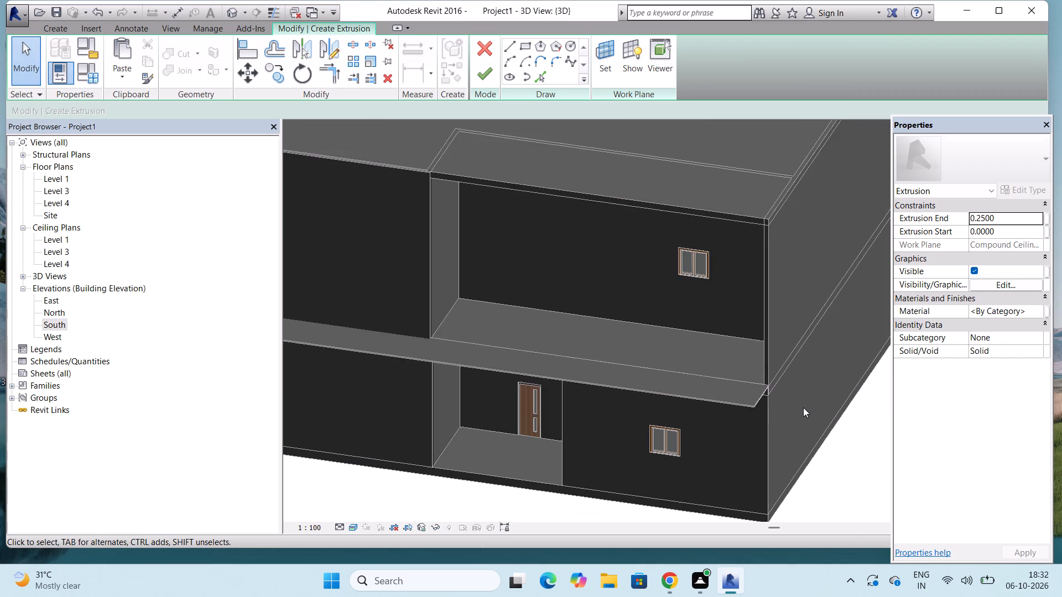
{"action": "scroll", "coordinate": [803, 407], "scroll_direction": "down", "scroll_amount": 4}
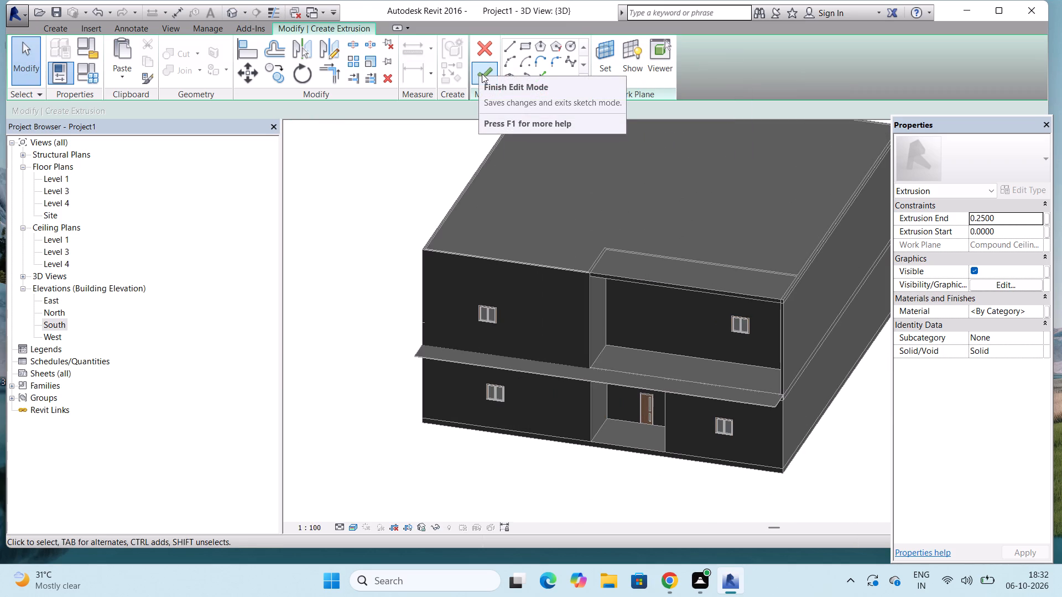
{"action": "left_click", "coordinate": [543, 74]}
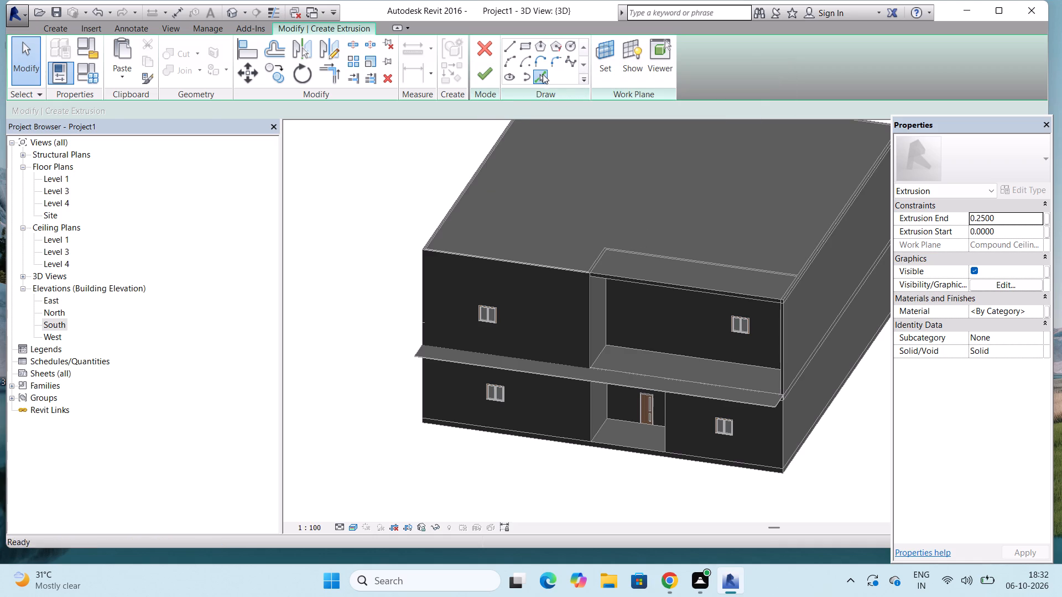
{"action": "scroll", "coordinate": [434, 346], "scroll_direction": "up", "scroll_amount": 10}
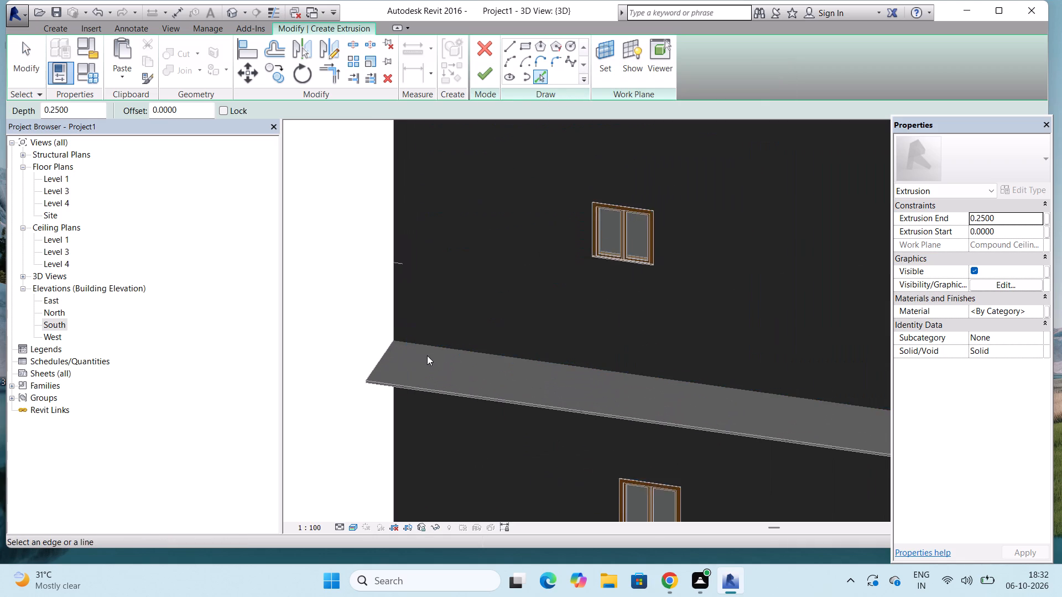
{"action": "left_click", "coordinate": [374, 358]}
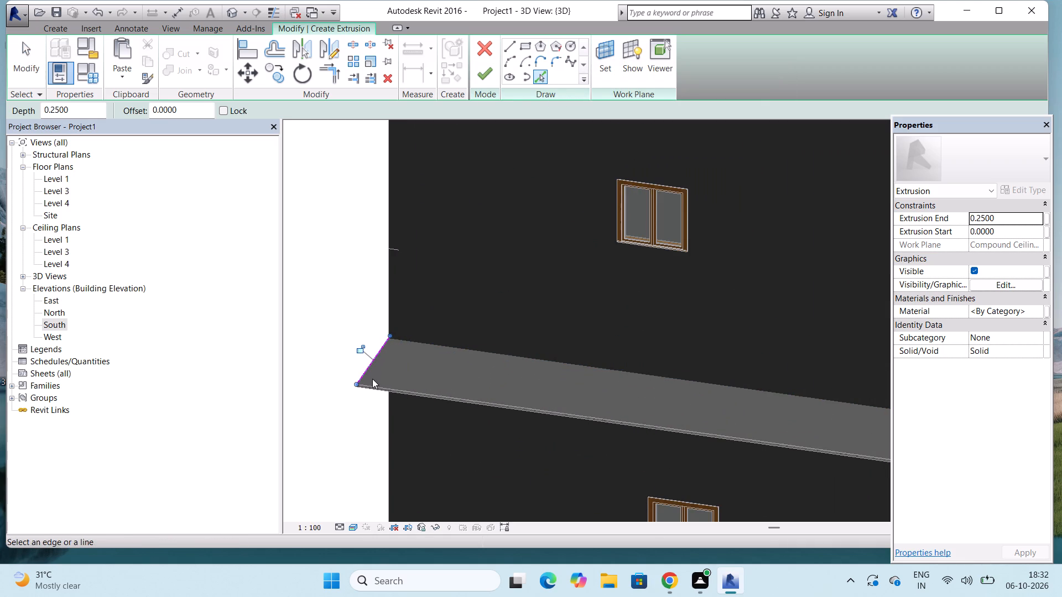
{"action": "left_click", "coordinate": [376, 384]}
{"action": "scroll", "coordinate": [372, 344], "scroll_direction": "down", "scroll_amount": 4}
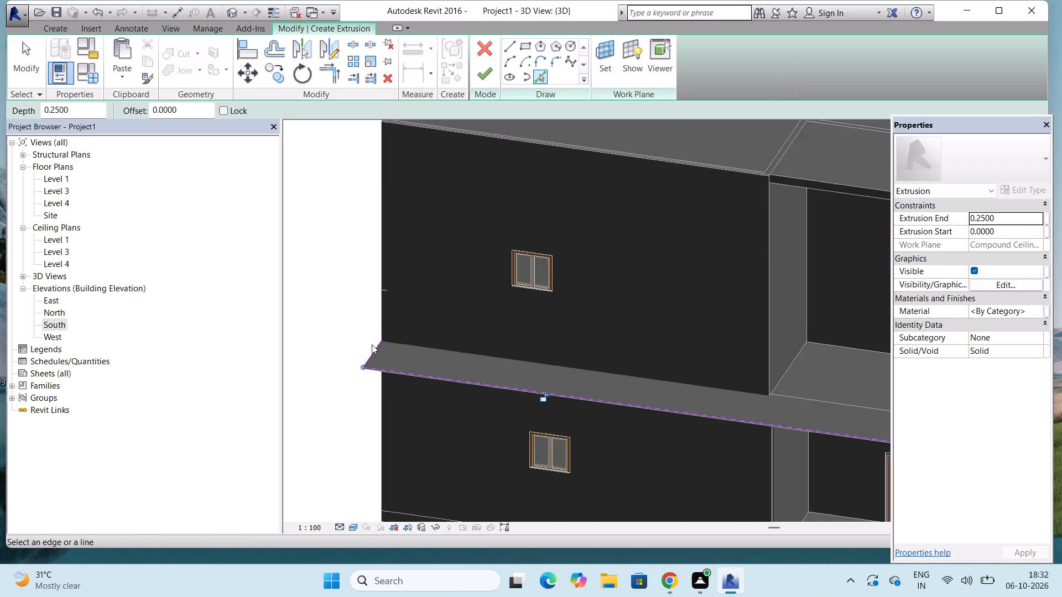
{"action": "scroll", "coordinate": [372, 344], "scroll_direction": "down", "scroll_amount": 4}
{"action": "scroll", "coordinate": [845, 414], "scroll_direction": "up", "scroll_amount": 2}
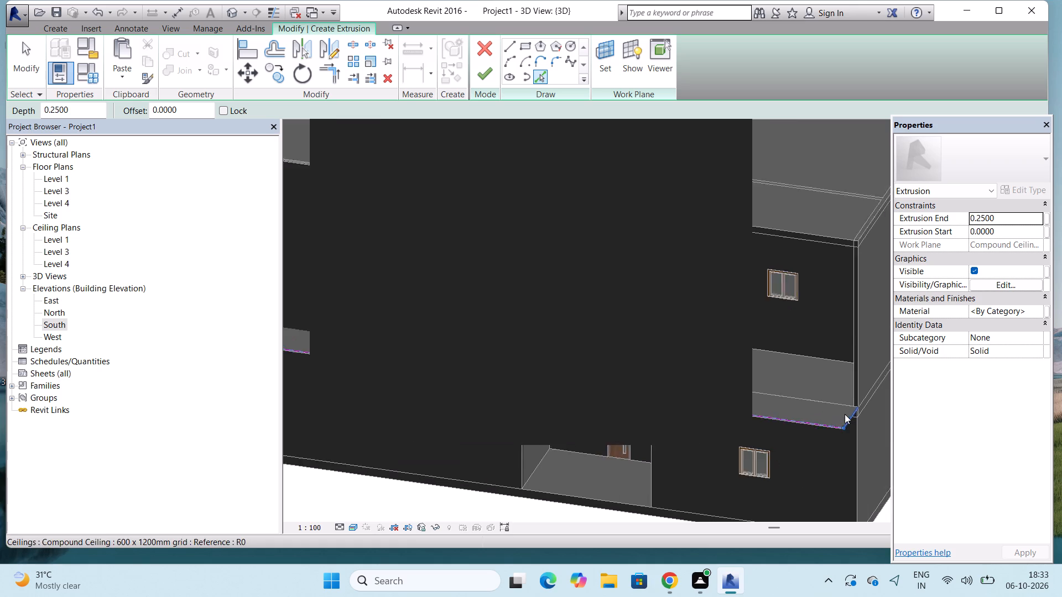
{"action": "scroll", "coordinate": [845, 414], "scroll_direction": "up", "scroll_amount": 6}
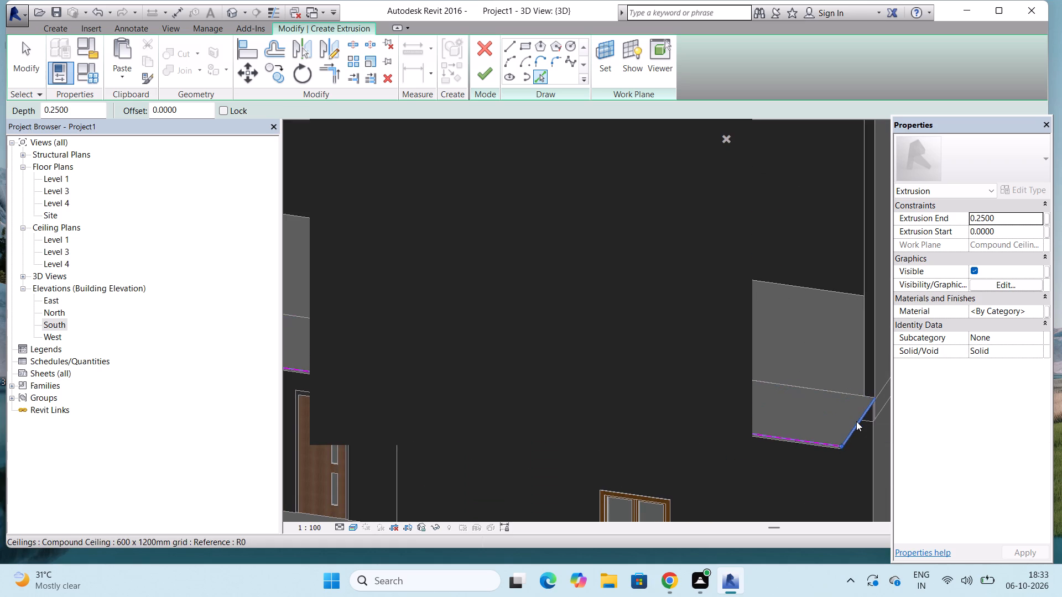
{"action": "left_click", "coordinate": [856, 421]}
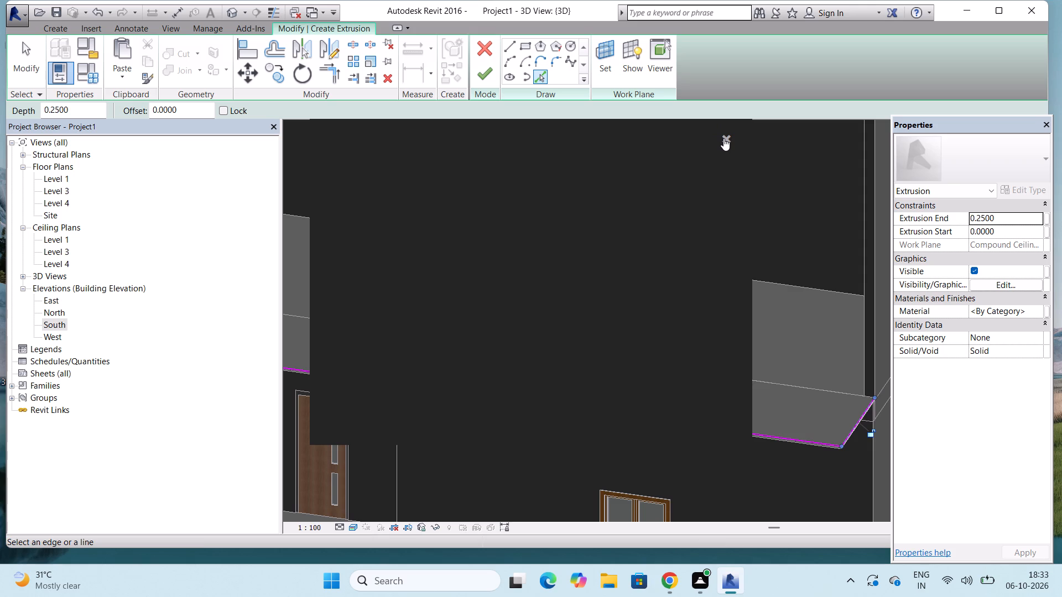
{"action": "left_click", "coordinate": [723, 138]}
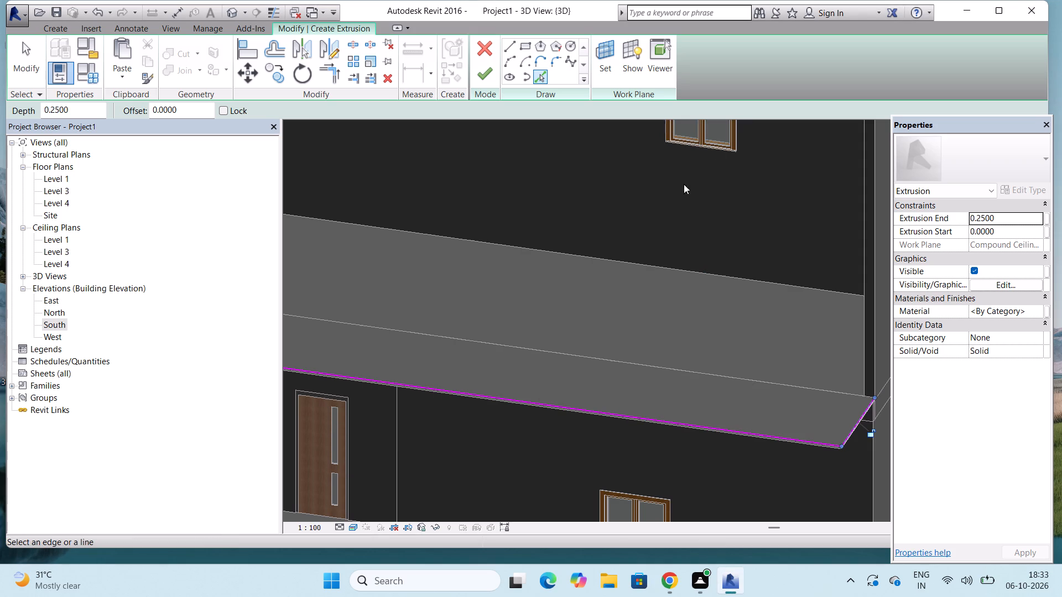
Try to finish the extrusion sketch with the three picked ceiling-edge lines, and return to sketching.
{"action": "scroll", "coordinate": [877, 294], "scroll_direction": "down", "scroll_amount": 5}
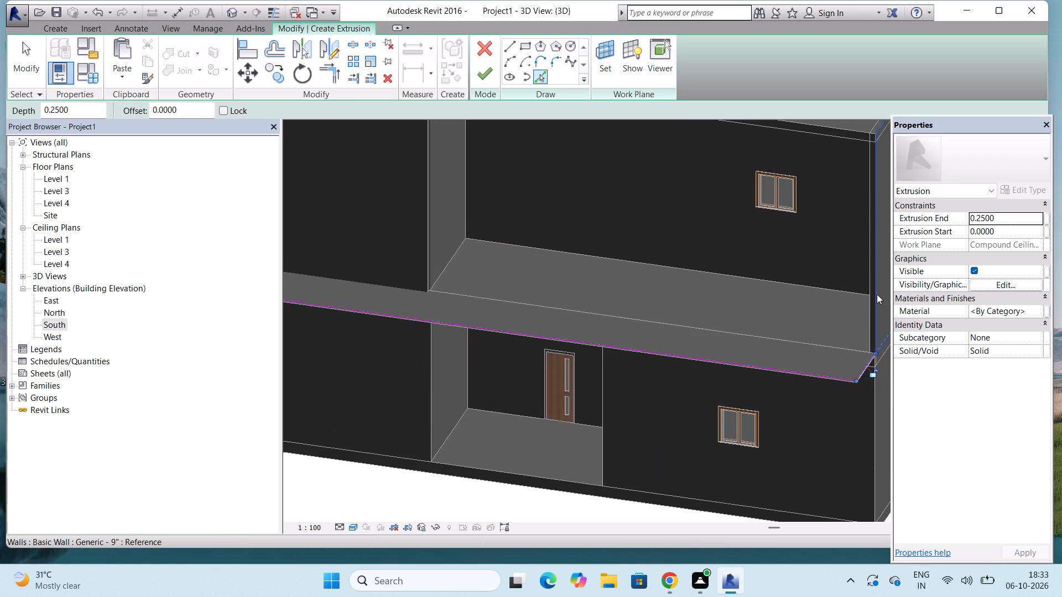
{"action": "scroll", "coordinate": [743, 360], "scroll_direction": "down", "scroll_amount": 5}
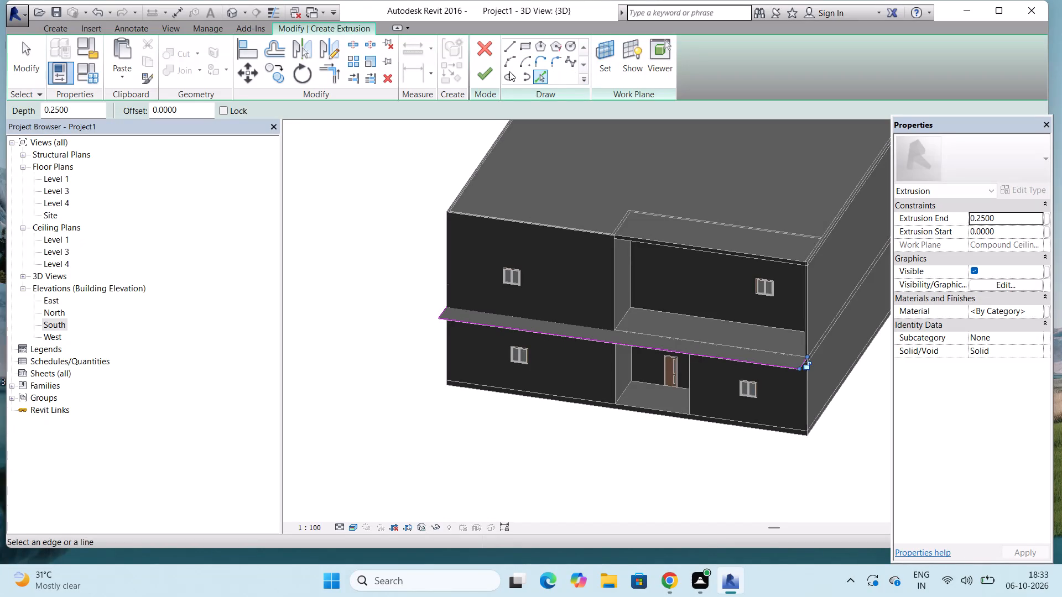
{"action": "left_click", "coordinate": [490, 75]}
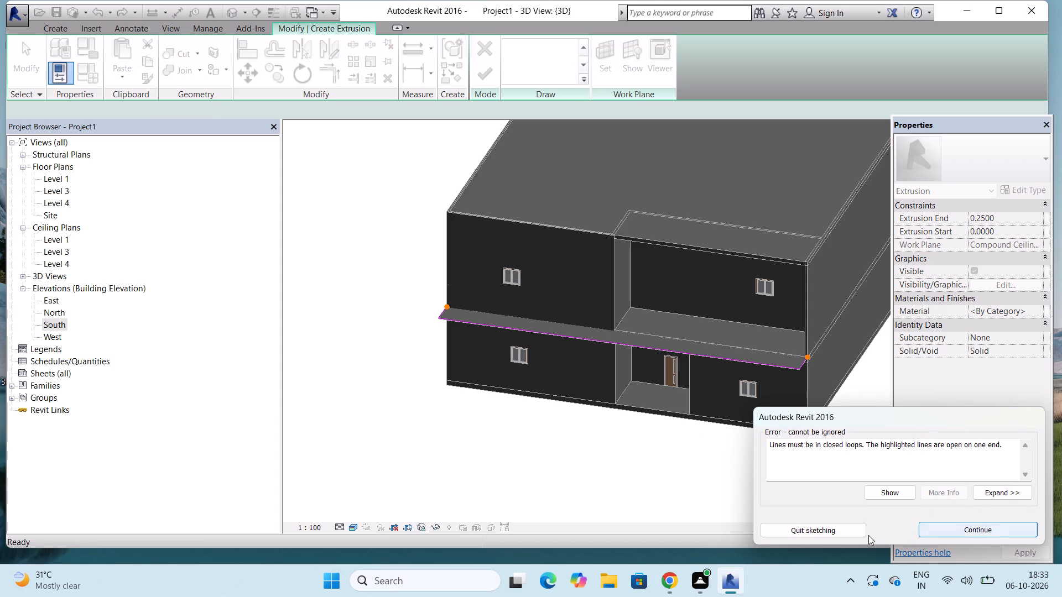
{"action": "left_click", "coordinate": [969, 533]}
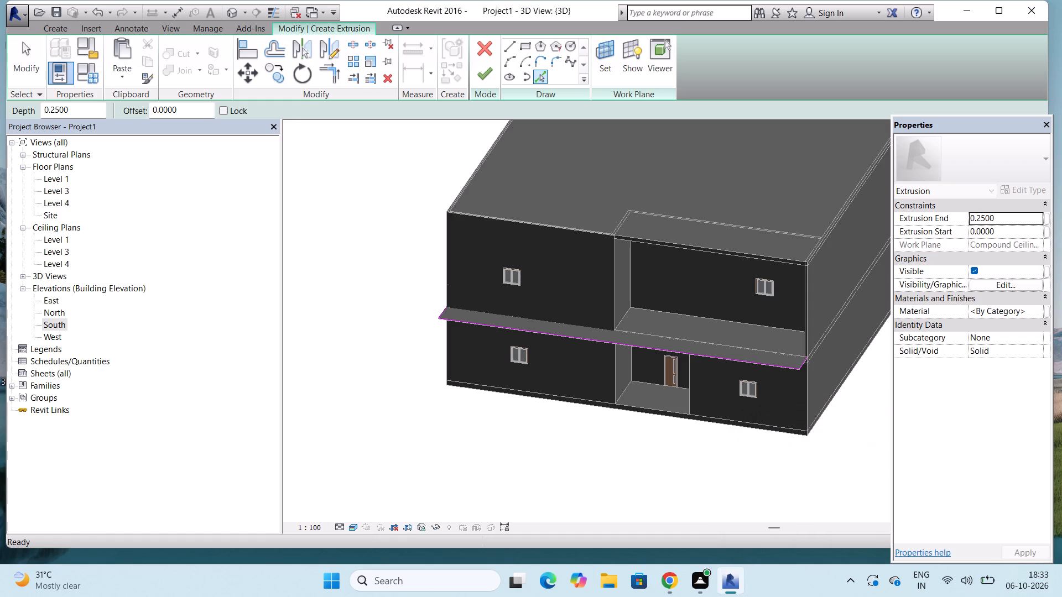
Pick the ceiling's front edge again and move the duplicate line back to the facade to close the extrusion outline.
{"action": "scroll", "coordinate": [695, 331], "scroll_direction": "up", "scroll_amount": 3}
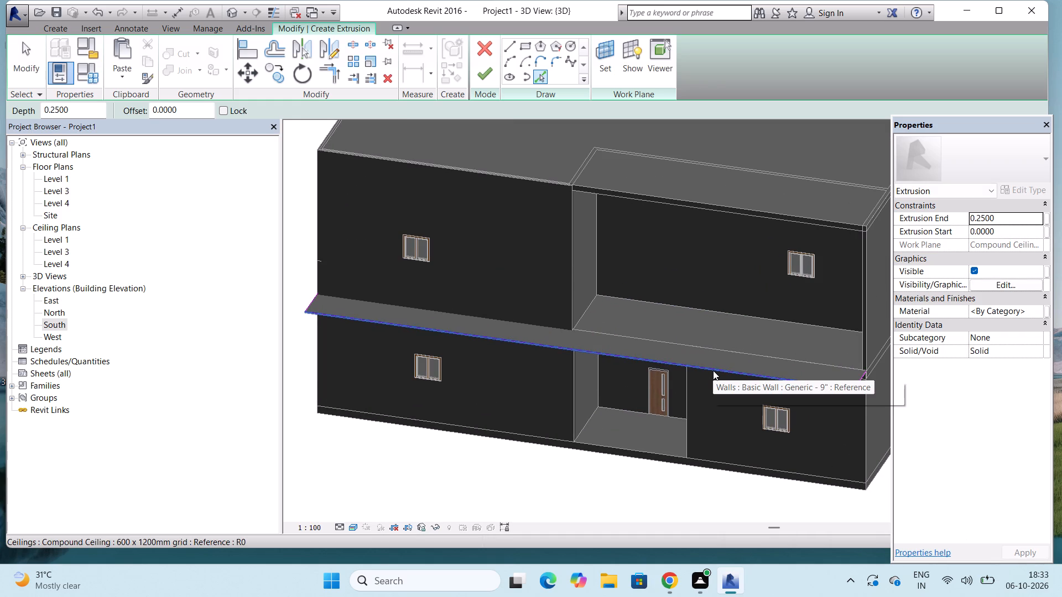
{"action": "left_click", "coordinate": [720, 369]}
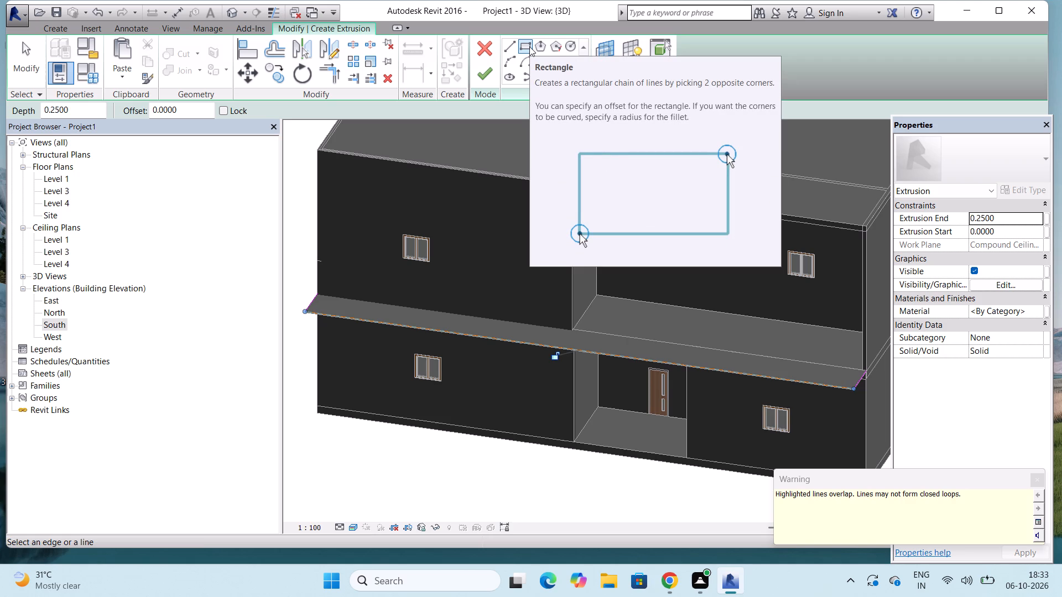
{"action": "key", "text": "Escape"}
{"action": "key", "text": "Escape"}
{"action": "key", "text": "Escape"}
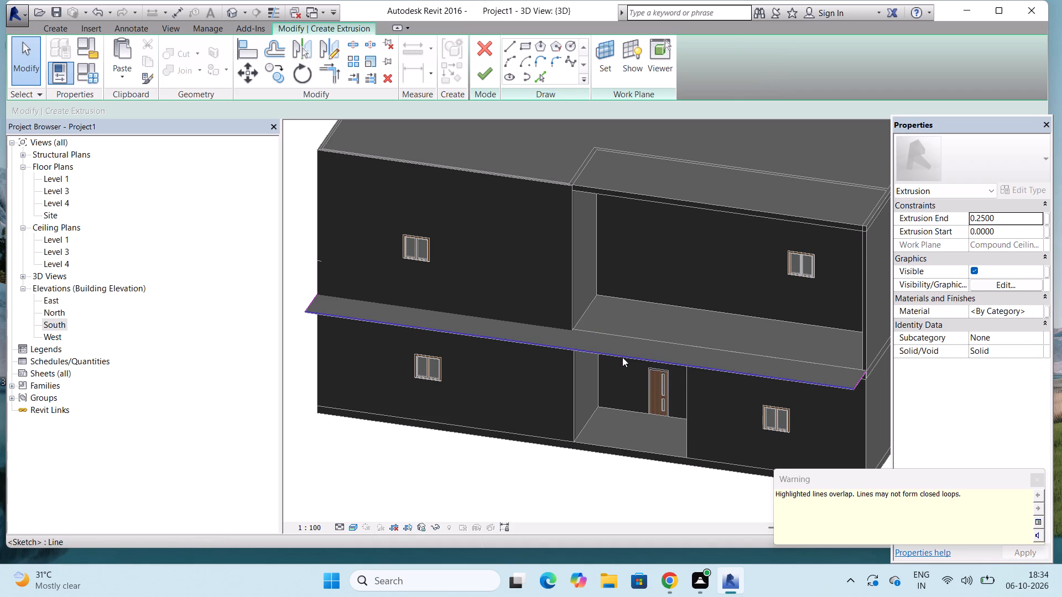
{"action": "left_click_drag", "start_coordinate": [622, 357], "coordinate": [629, 336]}
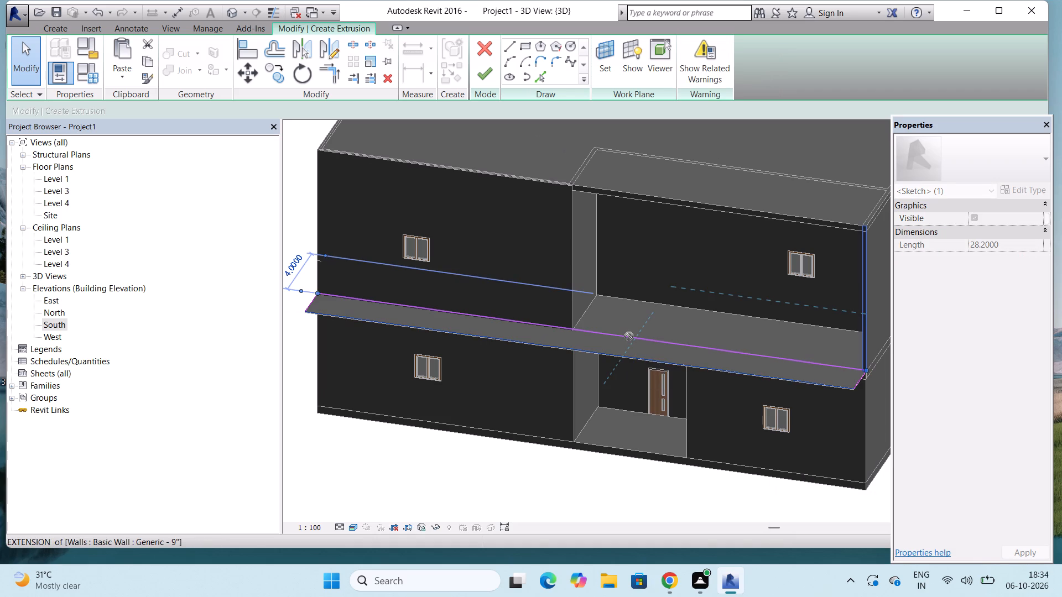
Move the duplicate sketch line from the facade back onto the projecting ceiling's front edge.
{"action": "left_click_drag", "start_coordinate": [629, 336], "coordinate": [616, 360]}
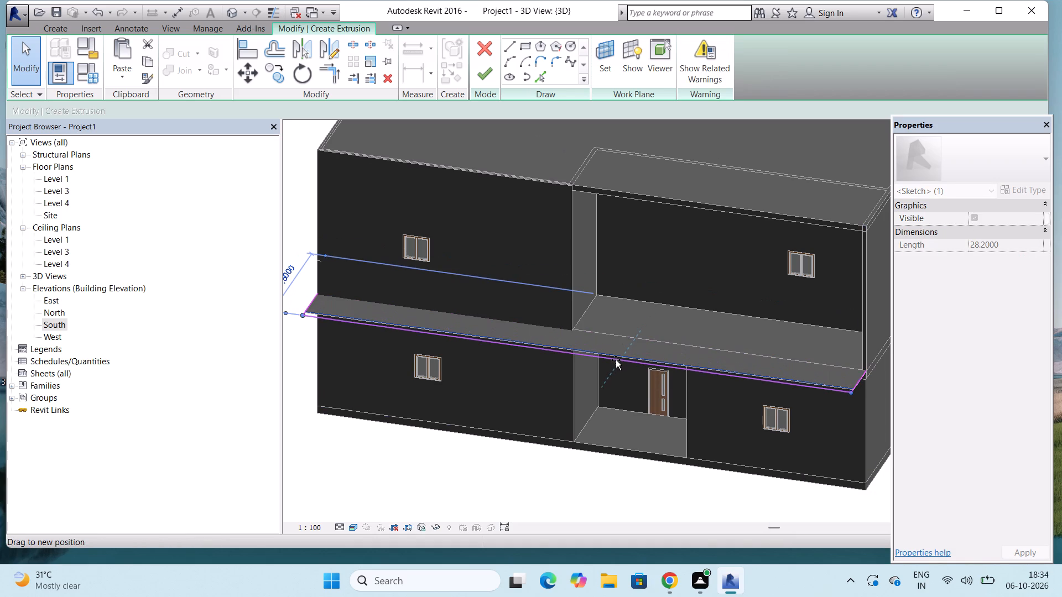
{"action": "left_click_drag", "start_coordinate": [616, 360], "coordinate": [616, 357]}
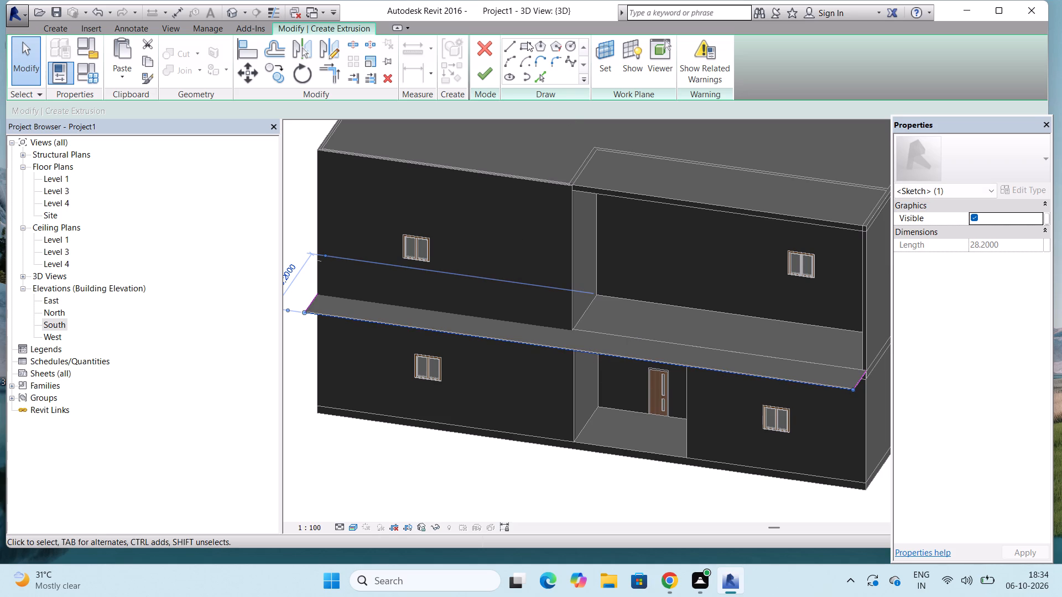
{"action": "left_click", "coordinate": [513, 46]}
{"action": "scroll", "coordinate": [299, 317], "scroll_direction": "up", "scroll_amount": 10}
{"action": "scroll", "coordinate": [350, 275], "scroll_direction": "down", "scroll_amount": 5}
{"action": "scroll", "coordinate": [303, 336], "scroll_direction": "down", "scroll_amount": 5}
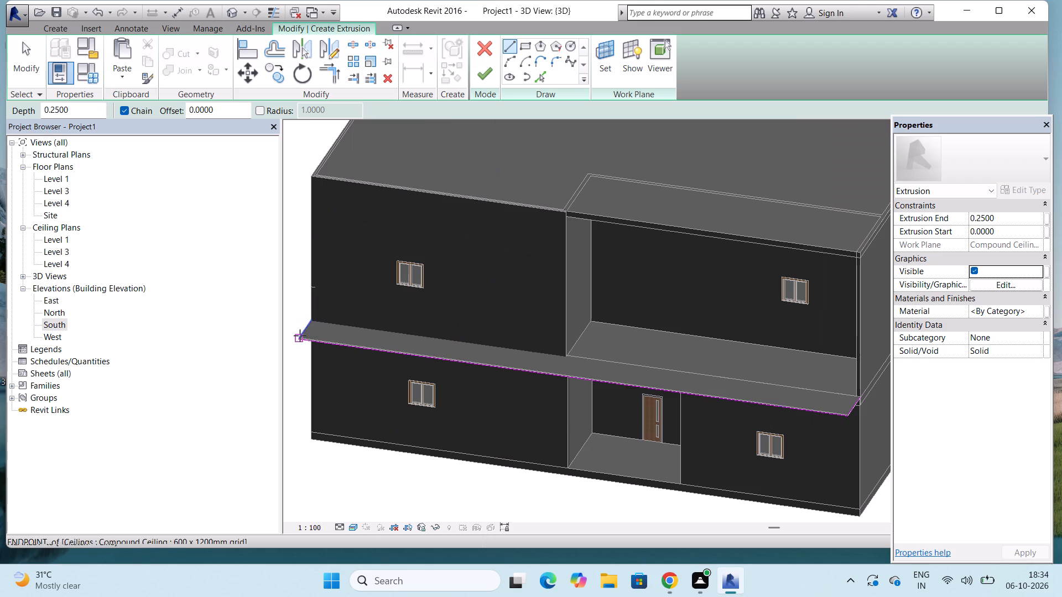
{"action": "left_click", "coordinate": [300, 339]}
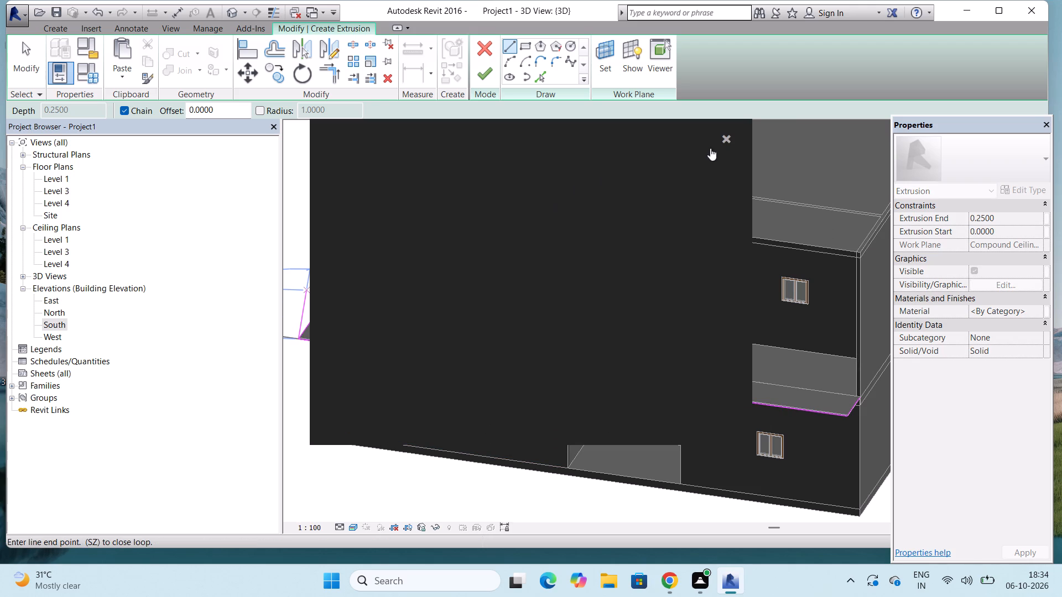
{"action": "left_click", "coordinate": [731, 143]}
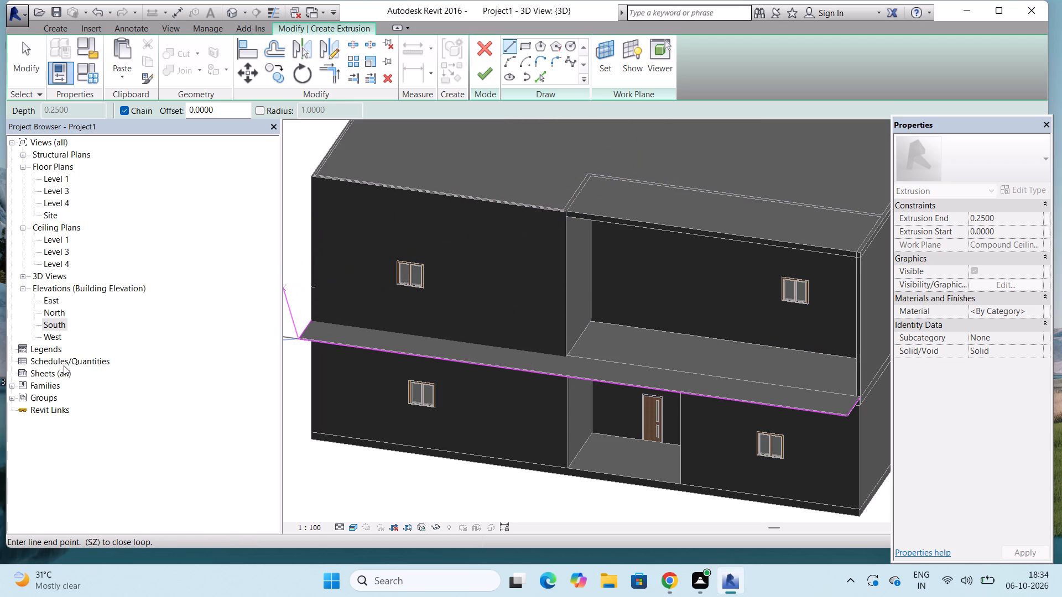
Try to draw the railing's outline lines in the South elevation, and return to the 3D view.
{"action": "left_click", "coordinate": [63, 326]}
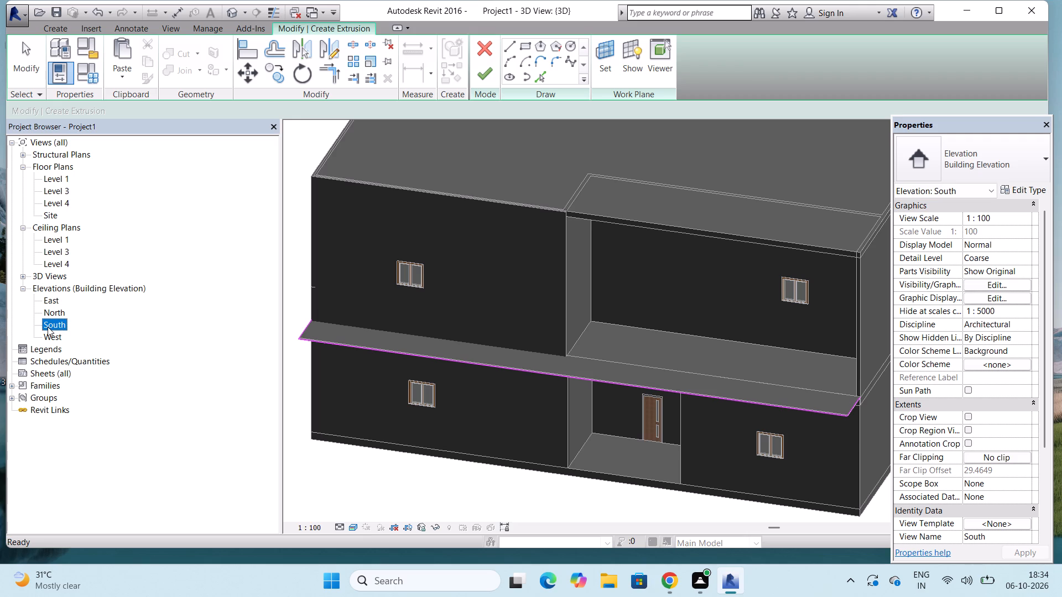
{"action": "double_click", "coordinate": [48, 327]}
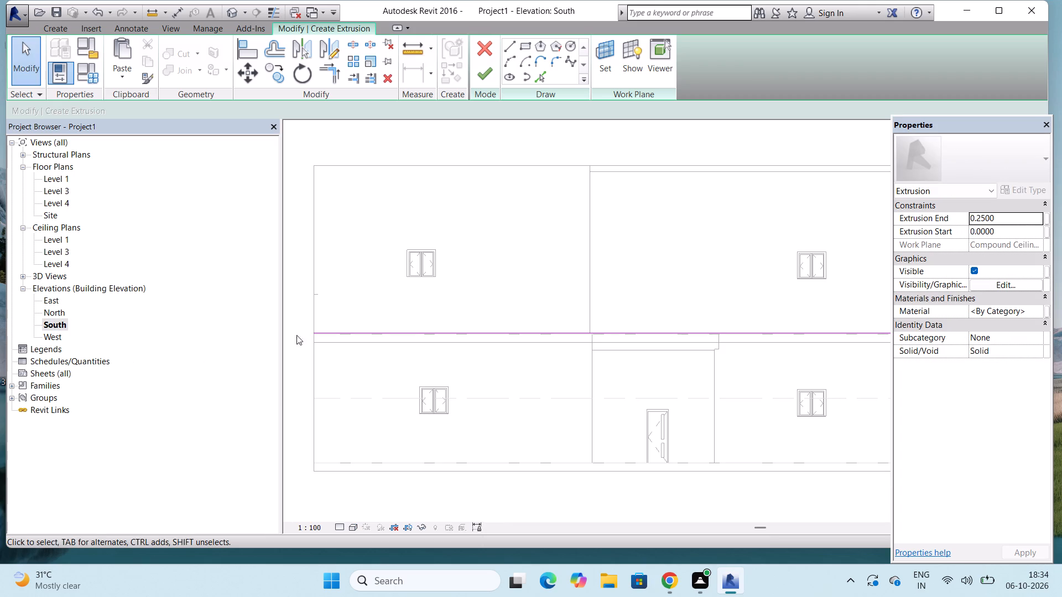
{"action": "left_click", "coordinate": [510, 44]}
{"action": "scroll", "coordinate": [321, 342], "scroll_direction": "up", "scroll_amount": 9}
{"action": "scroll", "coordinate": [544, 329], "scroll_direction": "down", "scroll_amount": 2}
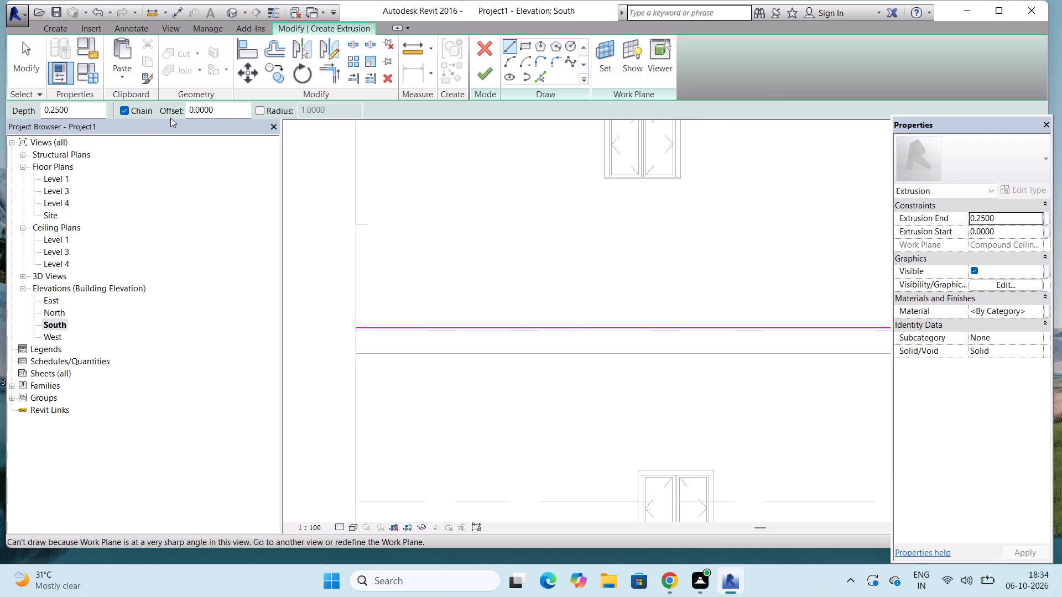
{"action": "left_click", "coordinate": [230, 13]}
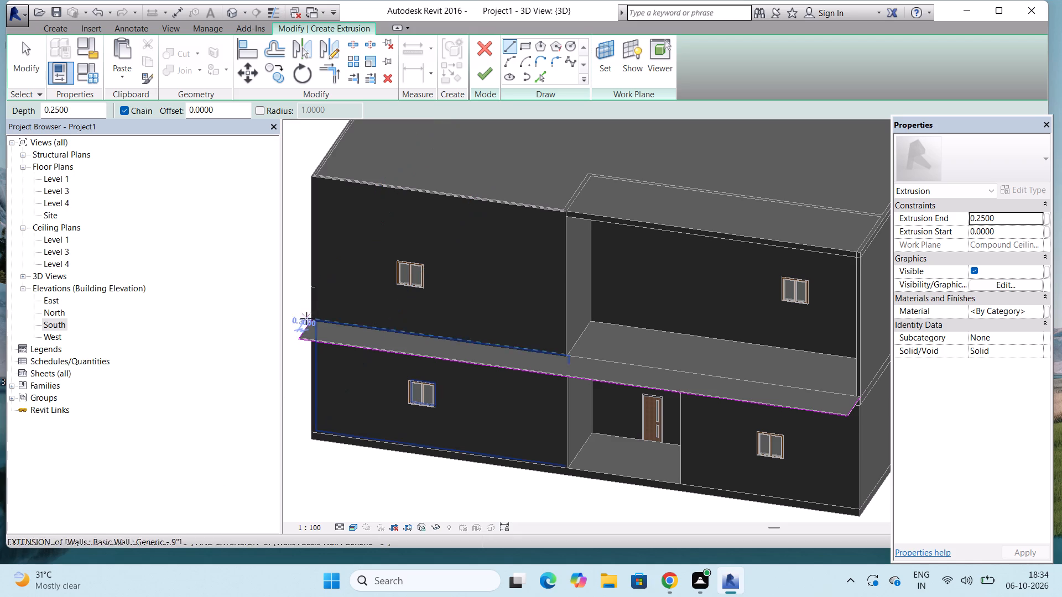
From the ceiling's west front corner, draw a side line away from the ceiling and a line about 28.1 long parallel to its front edge.
{"action": "left_click", "coordinate": [296, 335]}
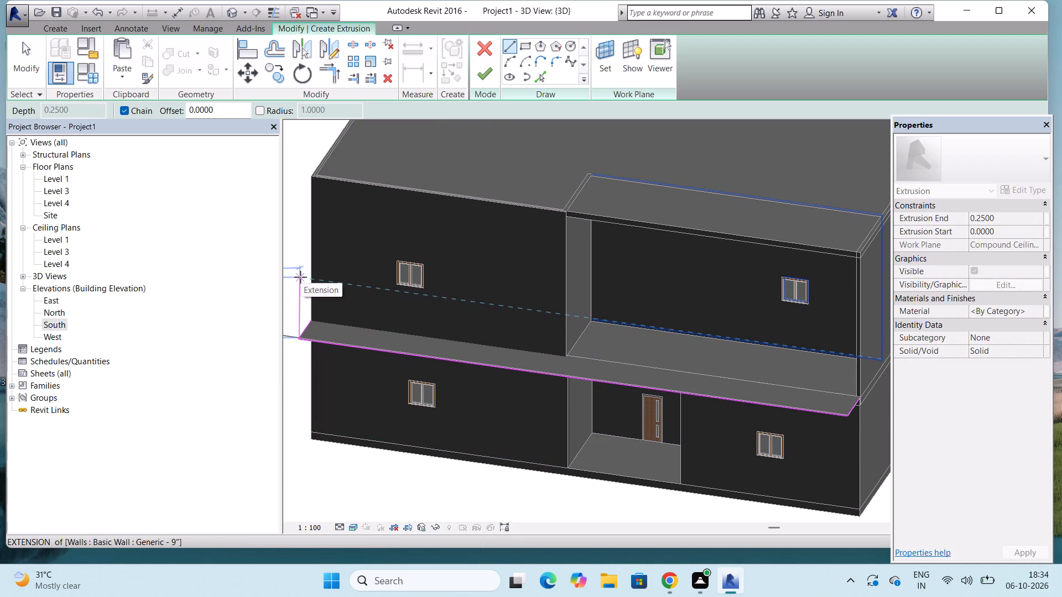
{"action": "left_click", "coordinate": [300, 277]}
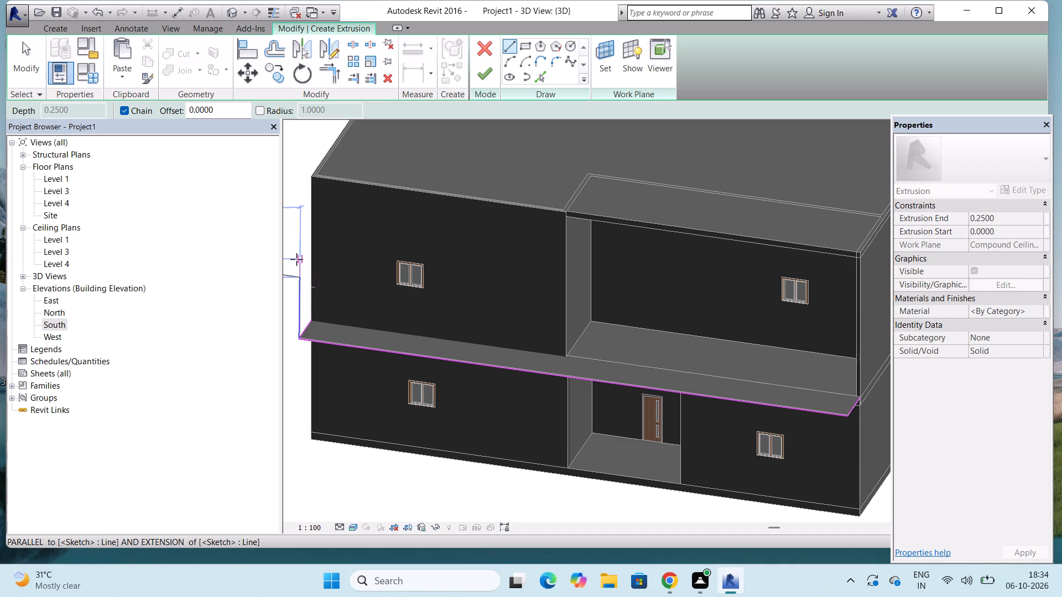
{"action": "left_click", "coordinate": [296, 259]}
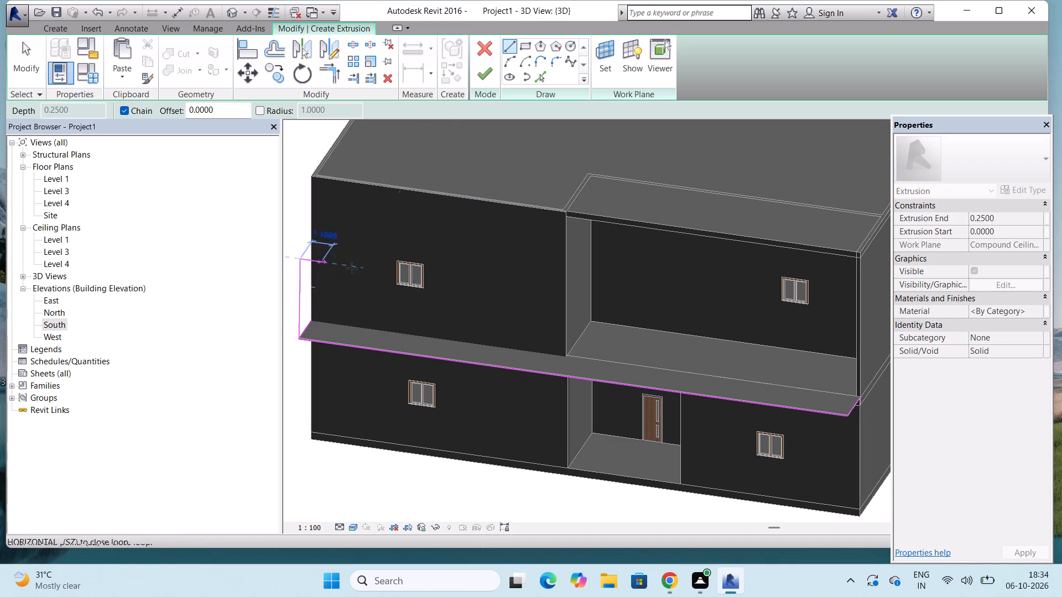
{"action": "scroll", "coordinate": [399, 276], "scroll_direction": "down", "scroll_amount": 3}
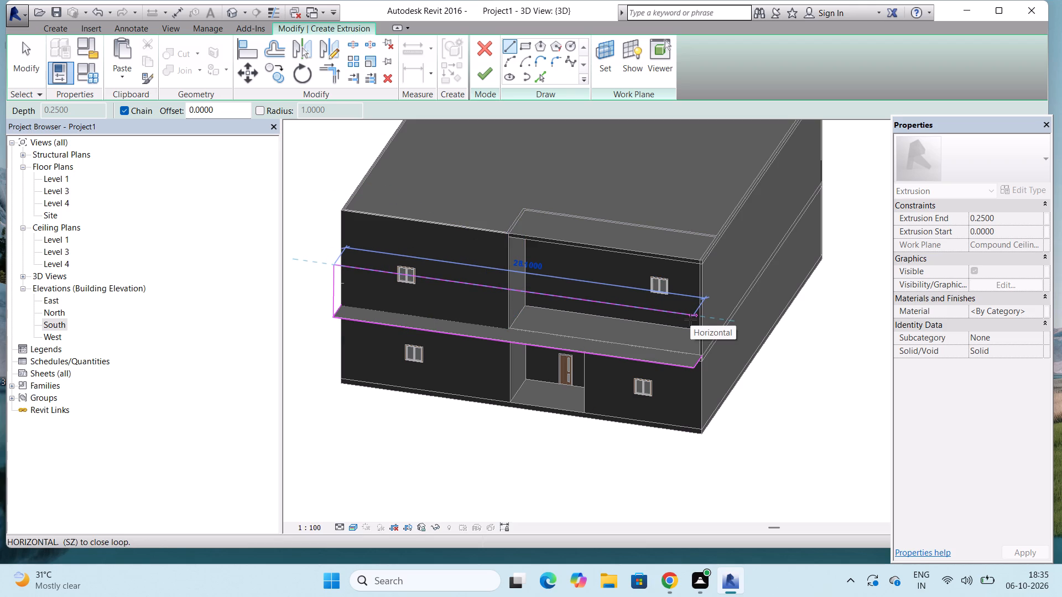
{"action": "scroll", "coordinate": [690, 320], "scroll_direction": "up", "scroll_amount": 5}
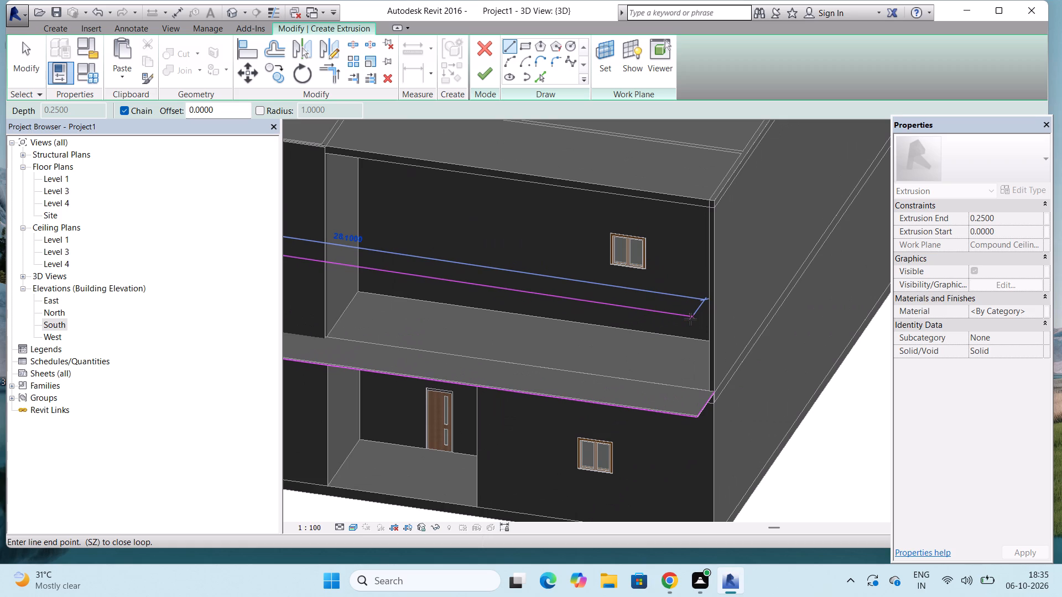
{"action": "left_click", "coordinate": [690, 319]}
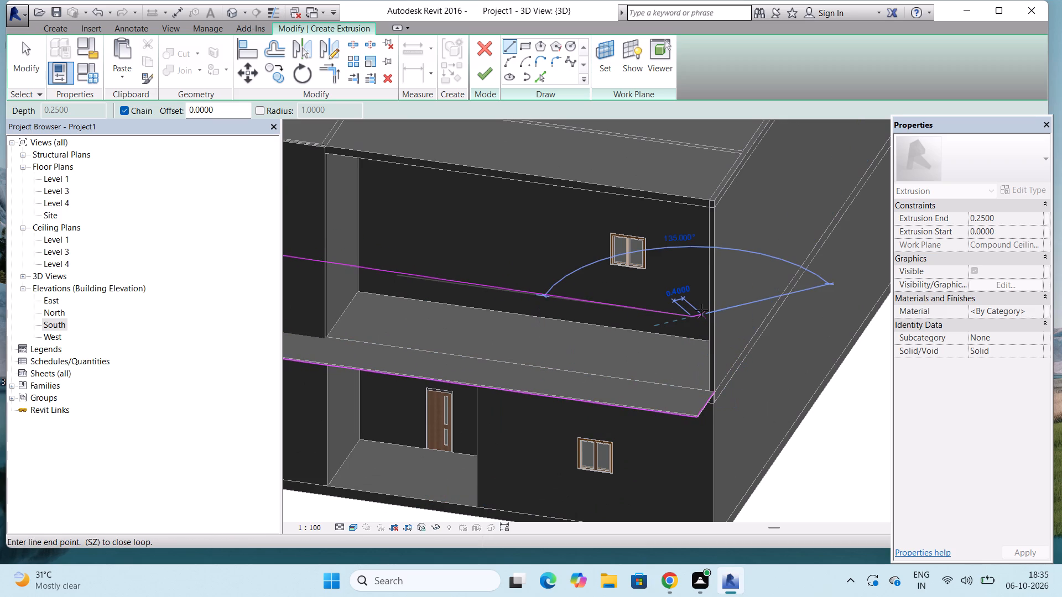
{"action": "key", "text": "Escape"}
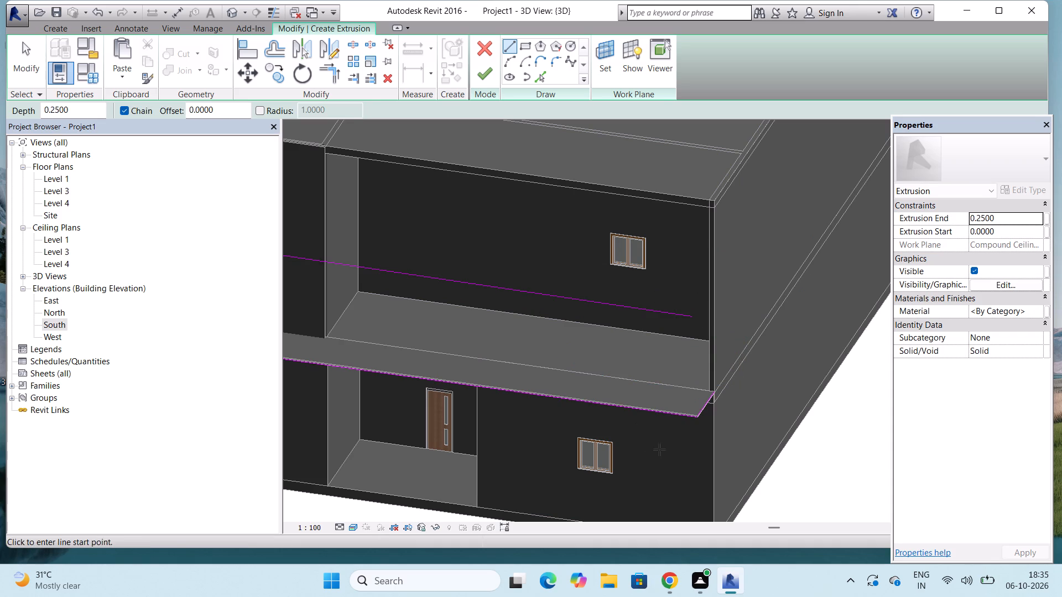
From the ceiling's east front corner, draw a line about 8.2 long to the upper long line's extension and a short line back to the wall corner.
{"action": "left_click", "coordinate": [700, 418]}
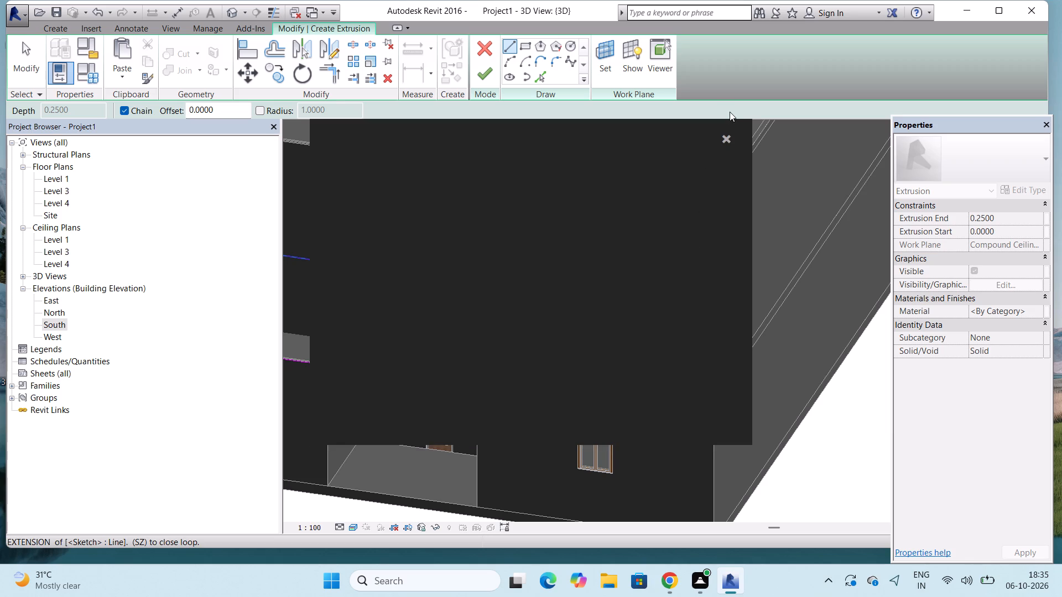
{"action": "left_click", "coordinate": [729, 140]}
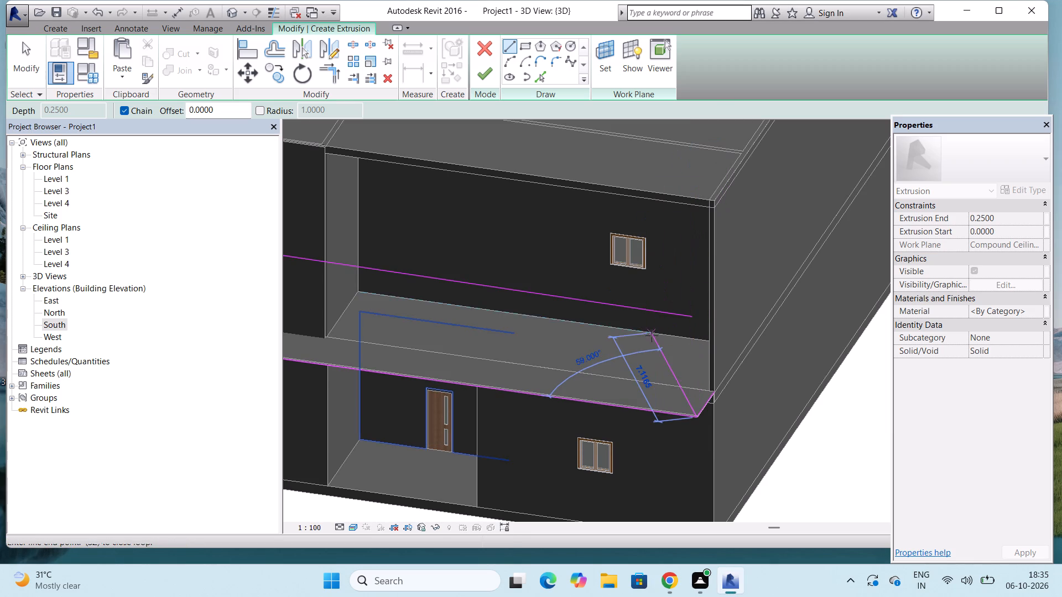
{"action": "scroll", "coordinate": [696, 345], "scroll_direction": "up", "scroll_amount": 4}
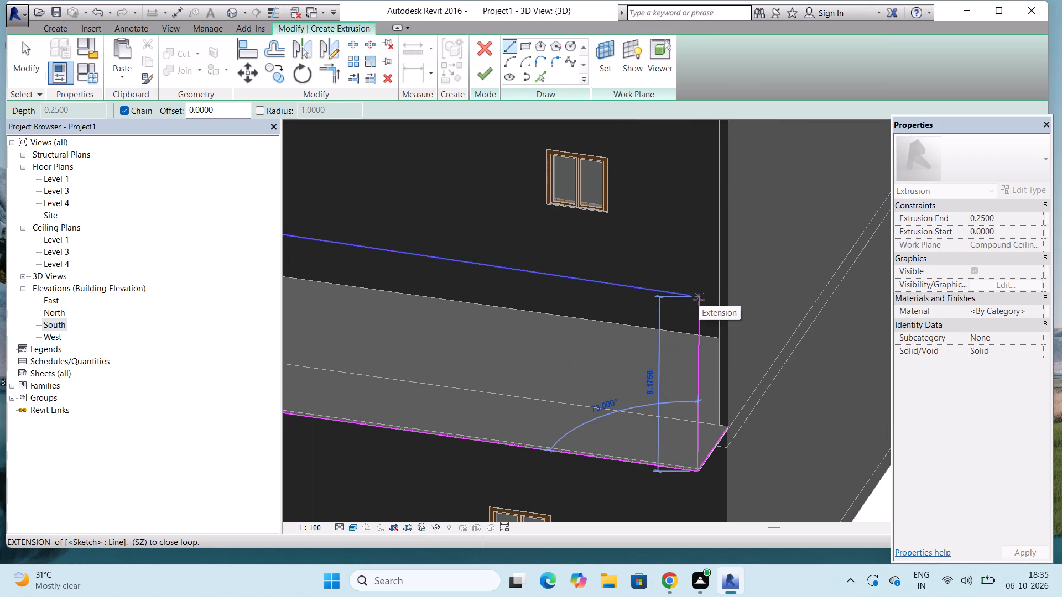
{"action": "left_click", "coordinate": [699, 300]}
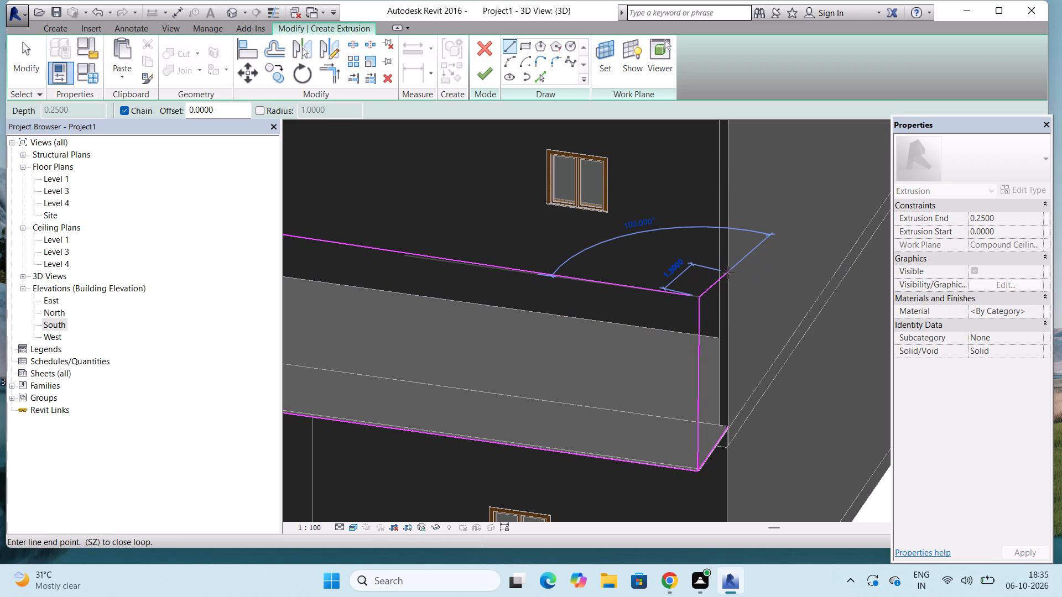
{"action": "left_click", "coordinate": [728, 273]}
{"action": "key", "text": "Escape"}
{"action": "key", "text": "Escape"}
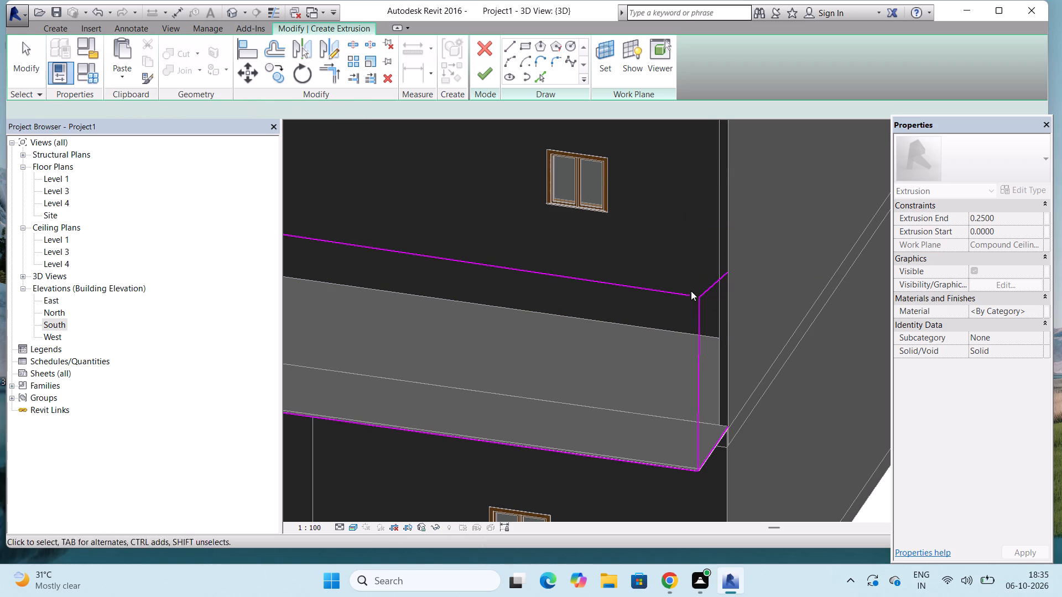
{"action": "key", "text": "Escape"}
Stretch the upper long line's east end to meet the corner of the side line, about 28.3 long.
{"action": "left_click", "coordinate": [684, 293]}
{"action": "scroll", "coordinate": [684, 293], "scroll_direction": "up", "scroll_amount": 2}
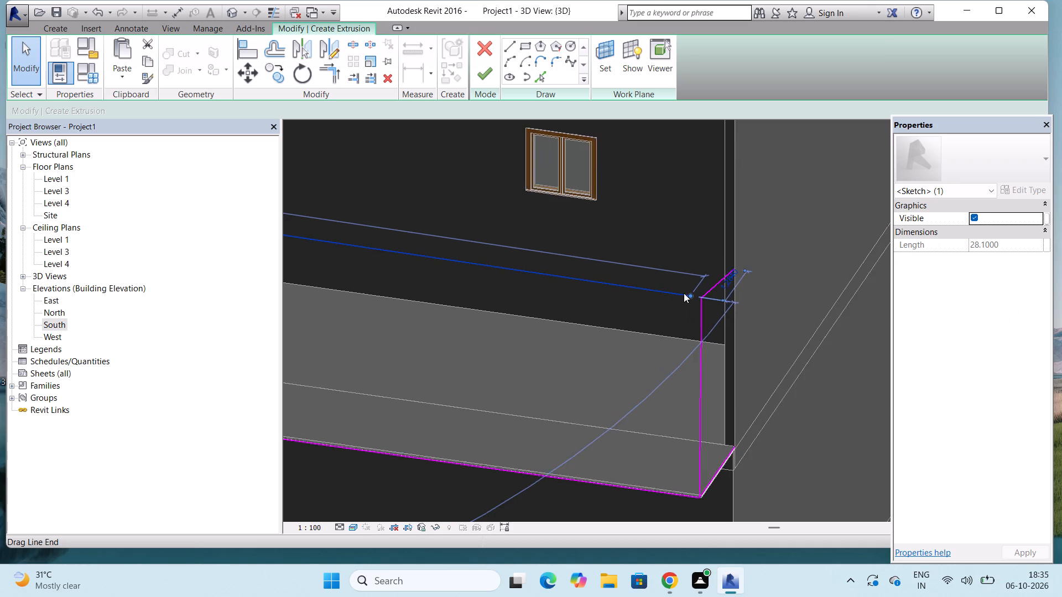
{"action": "scroll", "coordinate": [684, 293], "scroll_direction": "up", "scroll_amount": 3}
{"action": "left_click_drag", "start_coordinate": [695, 296], "coordinate": [711, 302]}
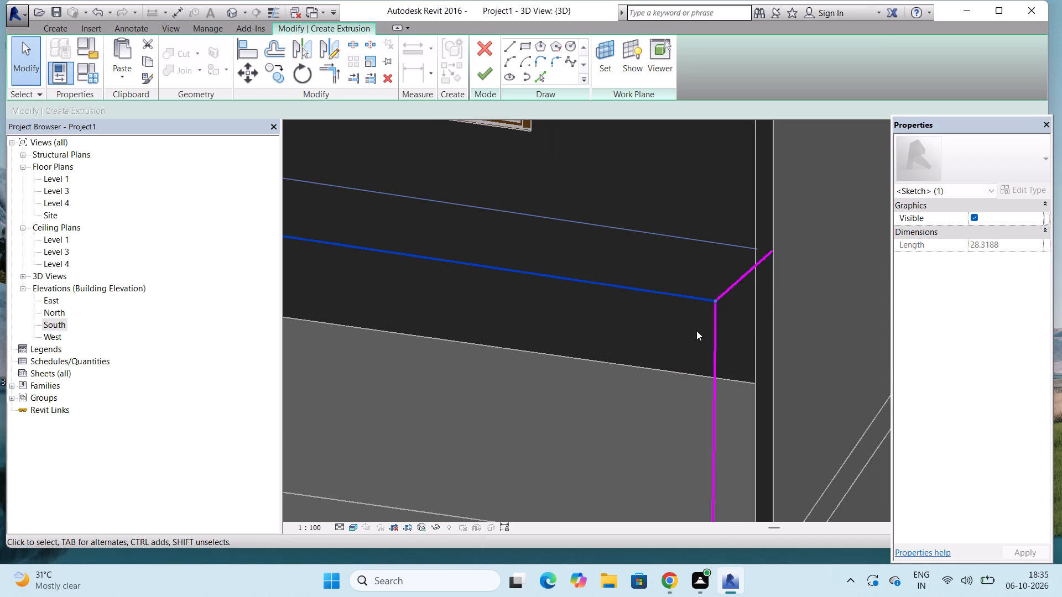
{"action": "scroll", "coordinate": [655, 361], "scroll_direction": "down", "scroll_amount": 14}
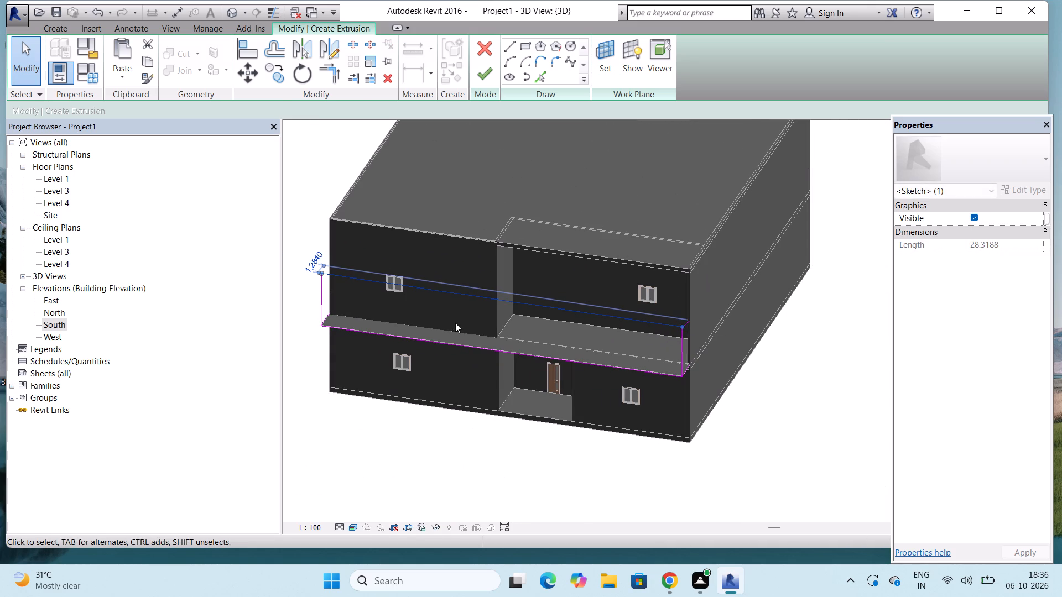
Draw a short line about 0.8 long from the upper long line's west end to the facade's wall edge.
{"action": "scroll", "coordinate": [257, 207], "scroll_direction": "up", "scroll_amount": 4}
{"action": "scroll", "coordinate": [317, 247], "scroll_direction": "up", "scroll_amount": 11}
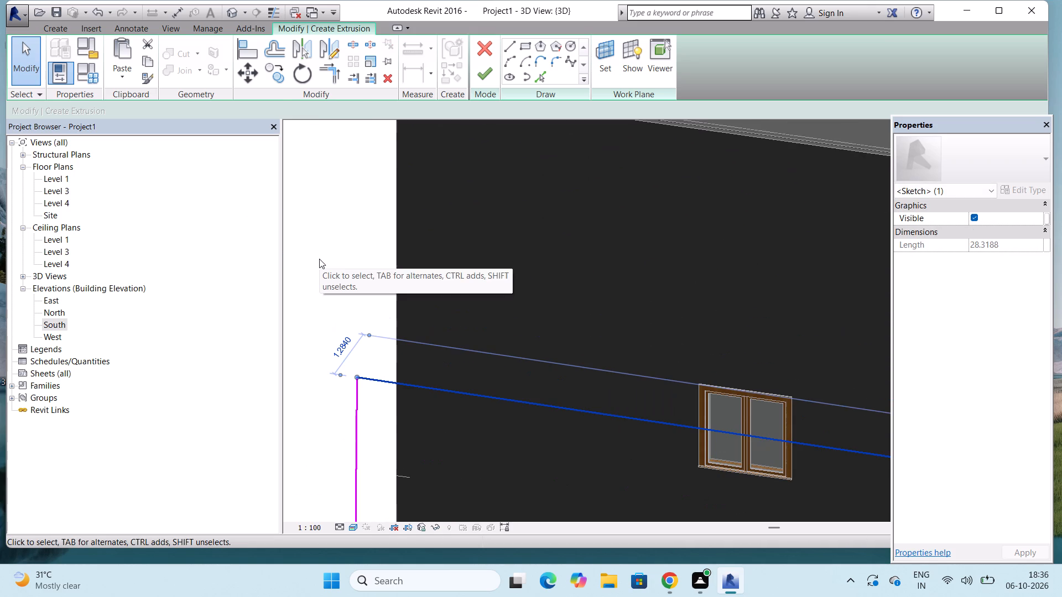
{"action": "left_click", "coordinate": [510, 44]}
{"action": "scroll", "coordinate": [373, 369], "scroll_direction": "up", "scroll_amount": 5}
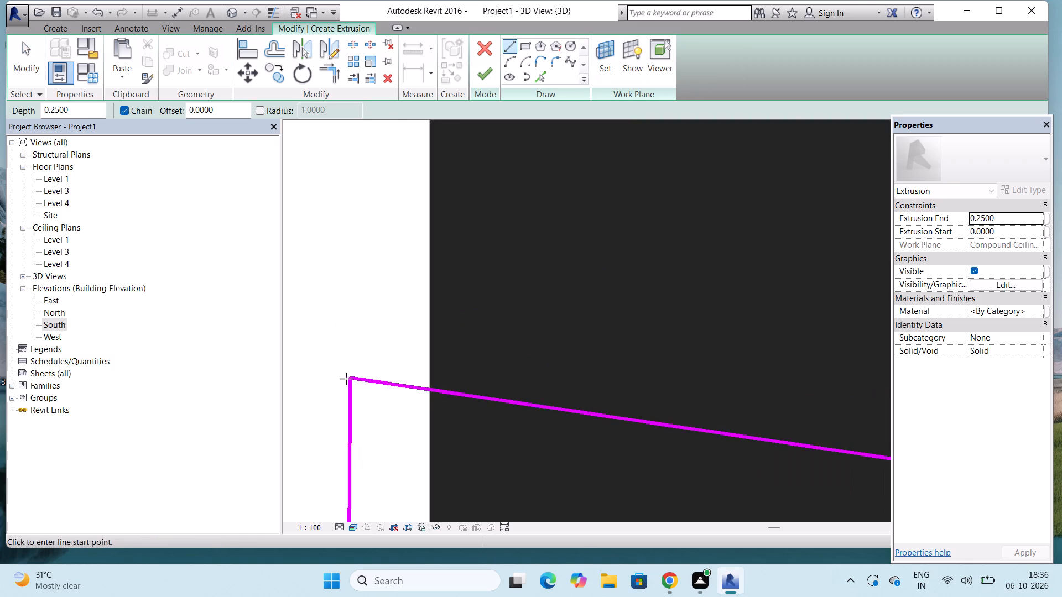
{"action": "left_click", "coordinate": [353, 376]}
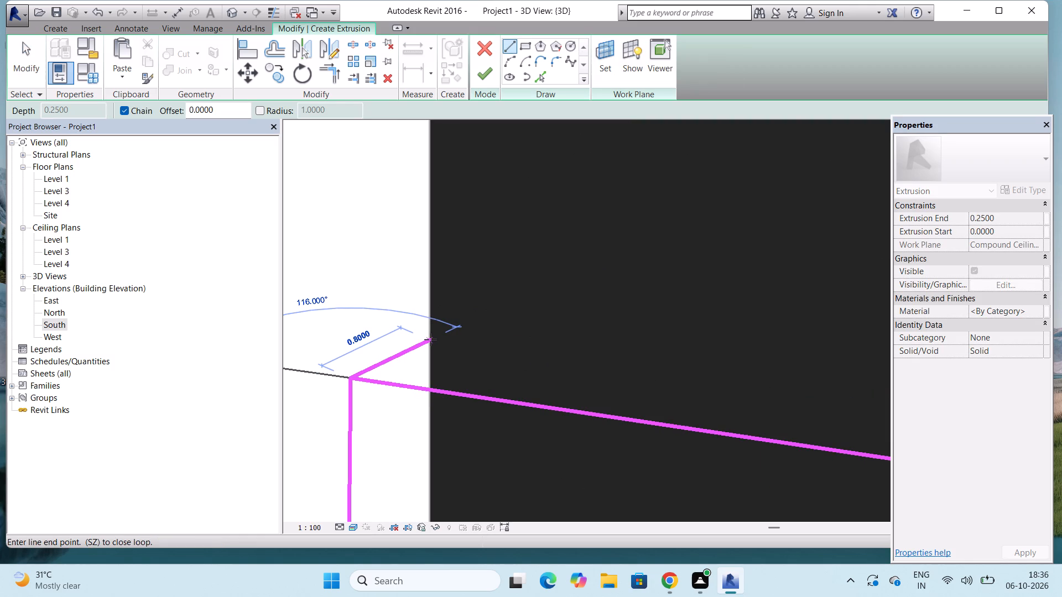
{"action": "scroll", "coordinate": [430, 339], "scroll_direction": "up", "scroll_amount": 7}
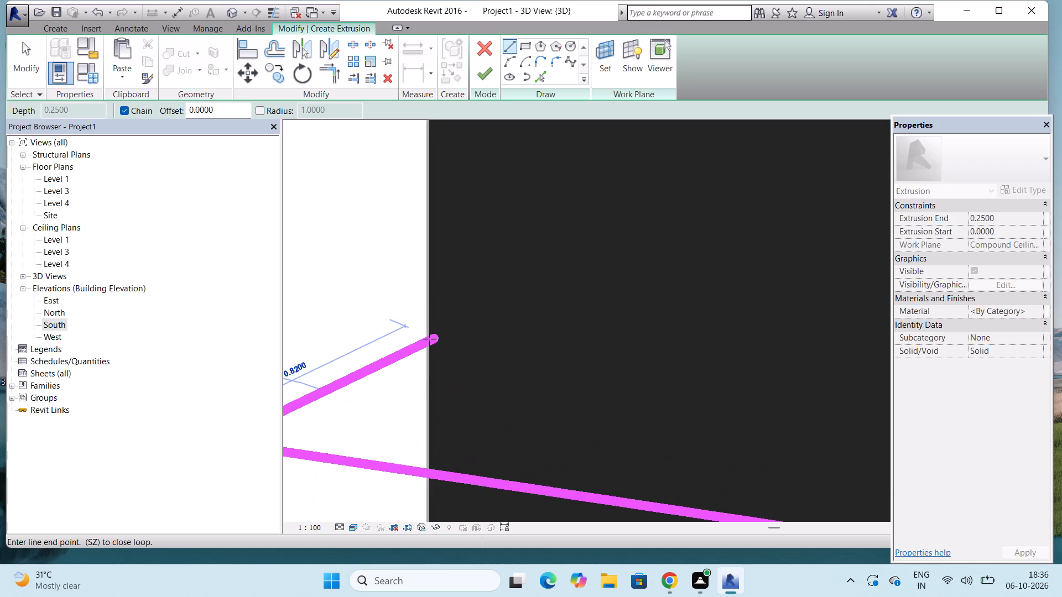
{"action": "left_click", "coordinate": [428, 340]}
{"action": "scroll", "coordinate": [428, 340], "scroll_direction": "down", "scroll_amount": 9}
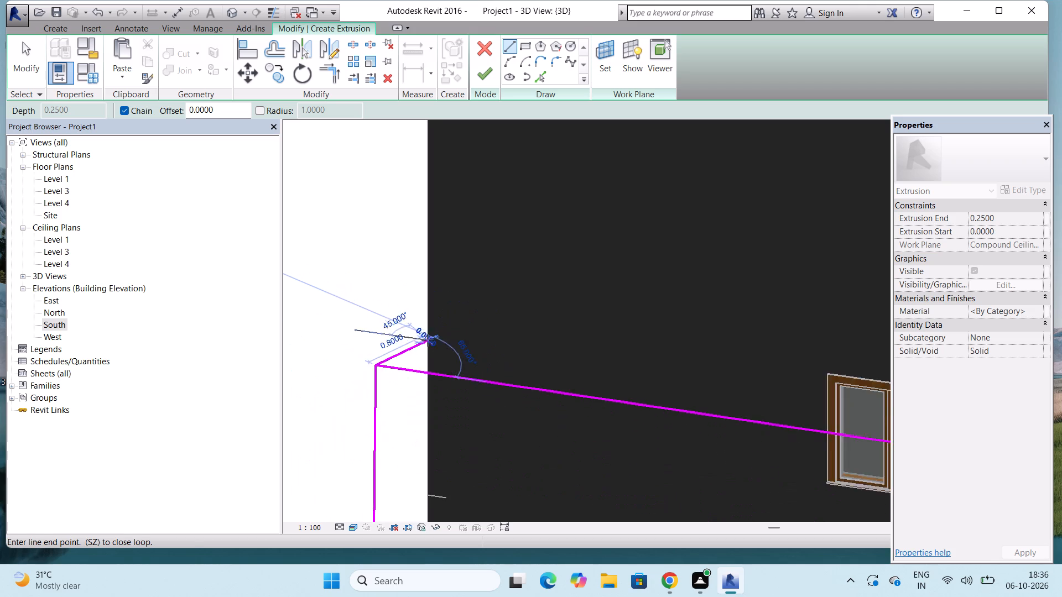
{"action": "scroll", "coordinate": [428, 340], "scroll_direction": "down", "scroll_amount": 3}
{"action": "key", "text": "Escape"}
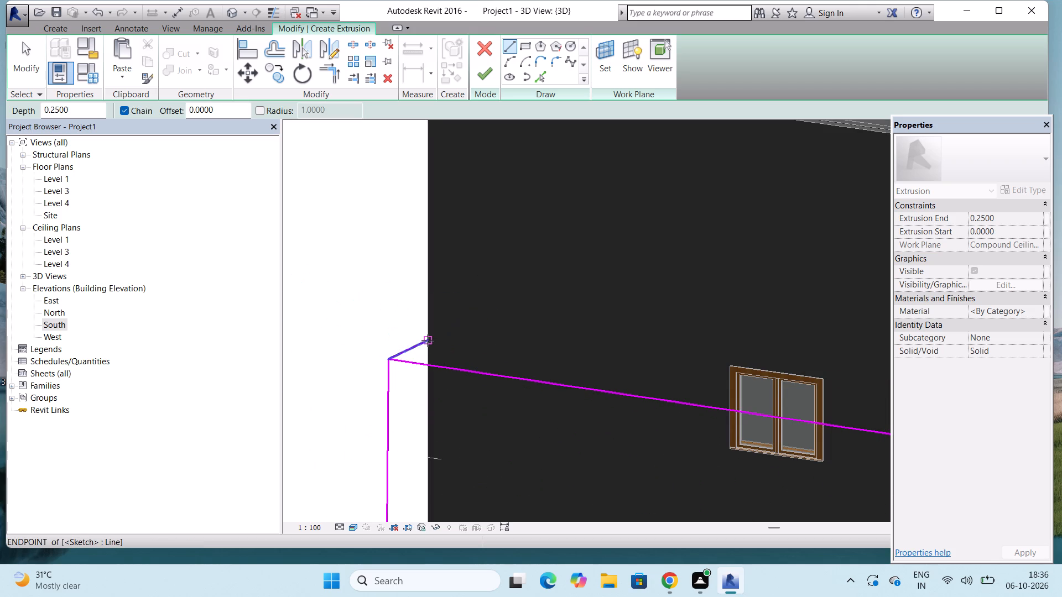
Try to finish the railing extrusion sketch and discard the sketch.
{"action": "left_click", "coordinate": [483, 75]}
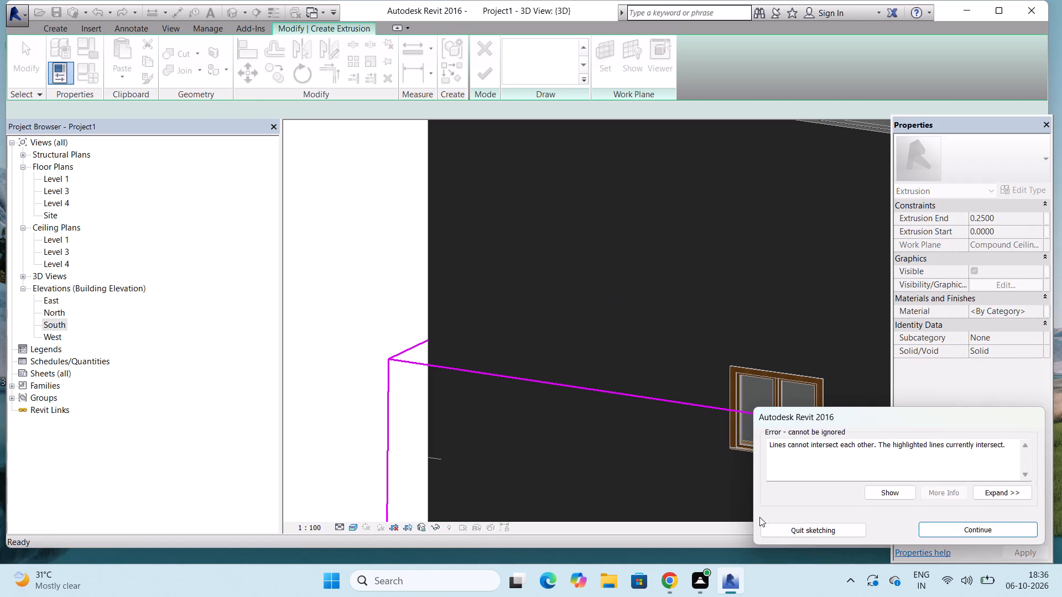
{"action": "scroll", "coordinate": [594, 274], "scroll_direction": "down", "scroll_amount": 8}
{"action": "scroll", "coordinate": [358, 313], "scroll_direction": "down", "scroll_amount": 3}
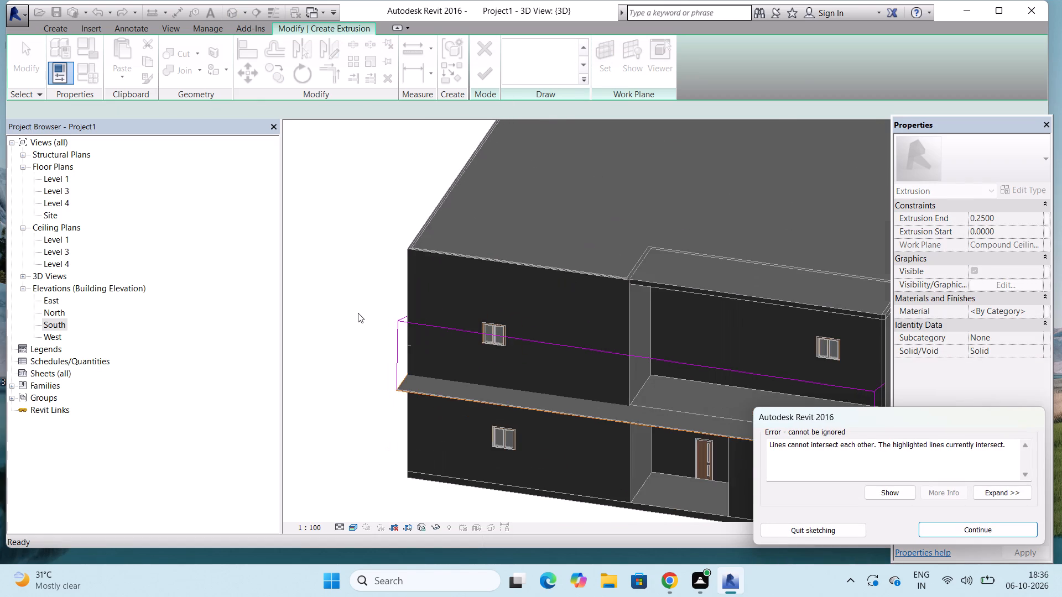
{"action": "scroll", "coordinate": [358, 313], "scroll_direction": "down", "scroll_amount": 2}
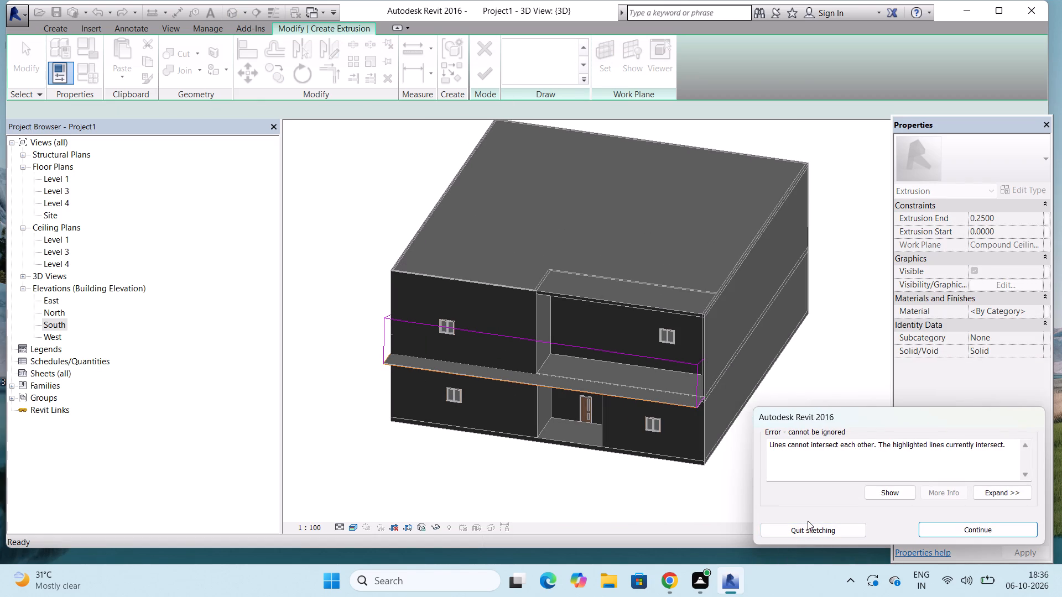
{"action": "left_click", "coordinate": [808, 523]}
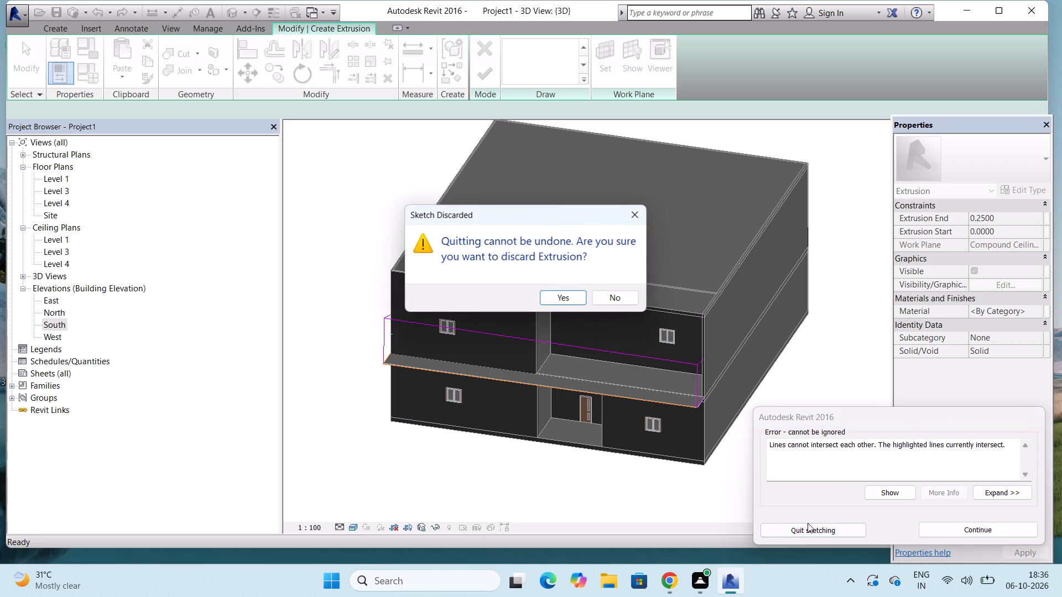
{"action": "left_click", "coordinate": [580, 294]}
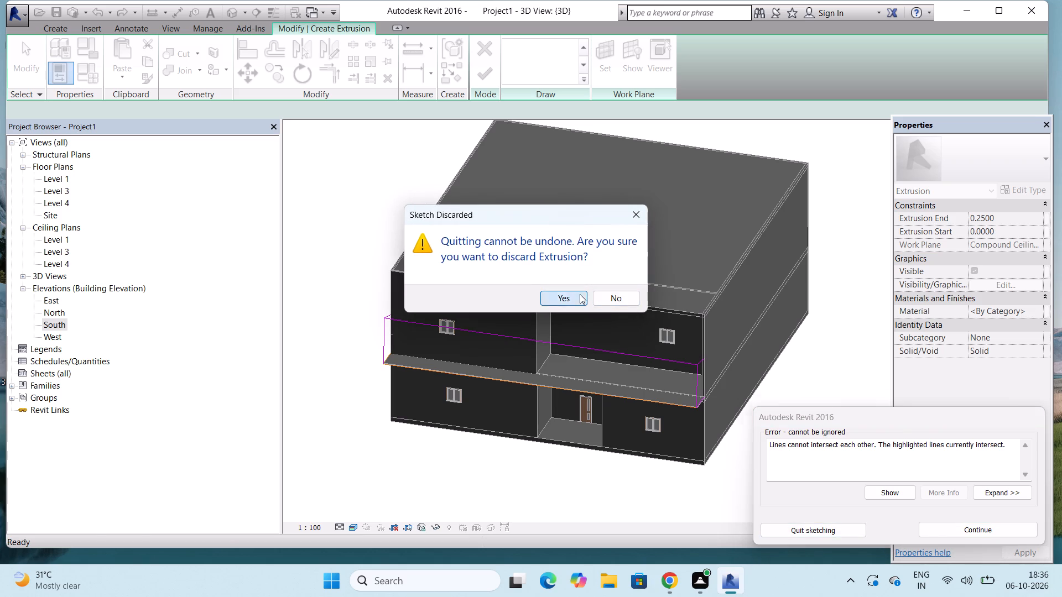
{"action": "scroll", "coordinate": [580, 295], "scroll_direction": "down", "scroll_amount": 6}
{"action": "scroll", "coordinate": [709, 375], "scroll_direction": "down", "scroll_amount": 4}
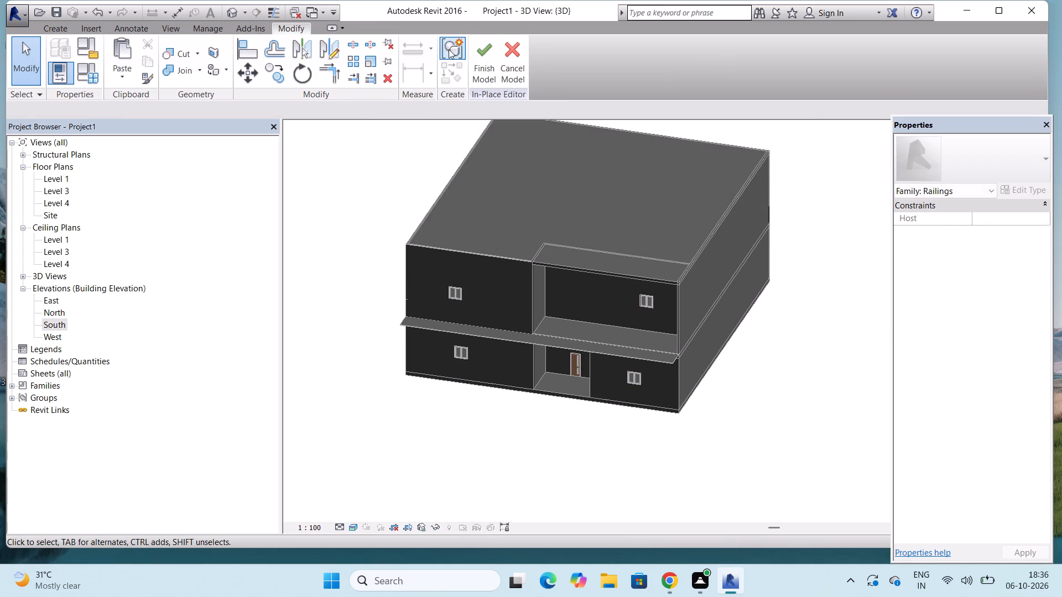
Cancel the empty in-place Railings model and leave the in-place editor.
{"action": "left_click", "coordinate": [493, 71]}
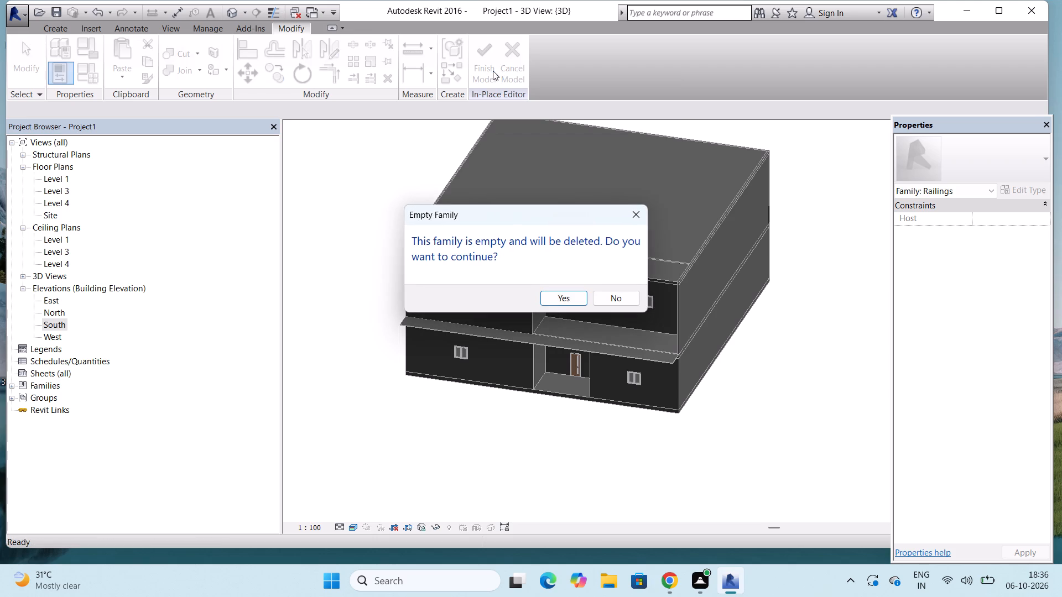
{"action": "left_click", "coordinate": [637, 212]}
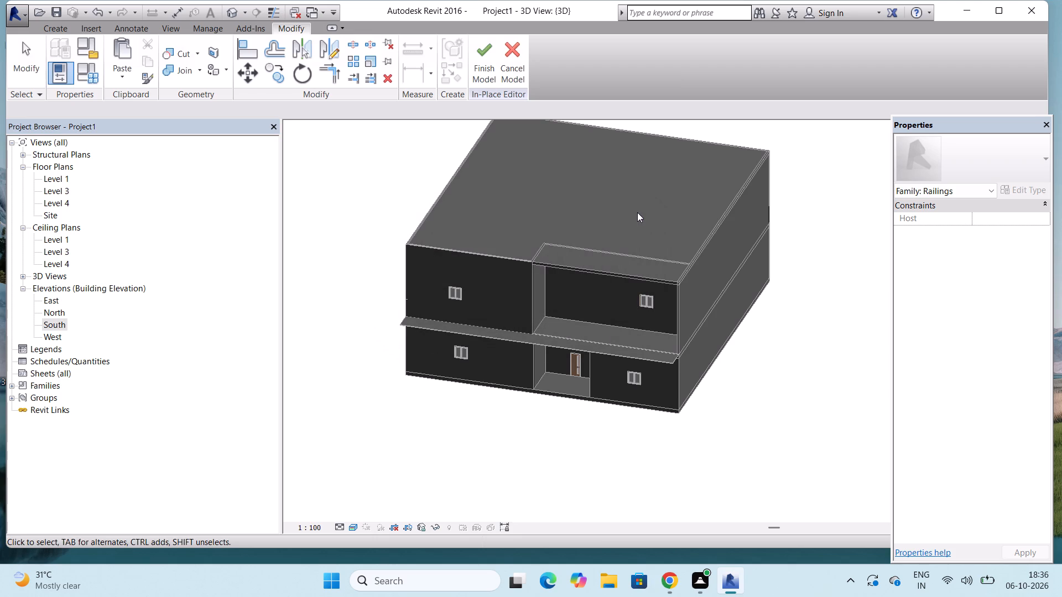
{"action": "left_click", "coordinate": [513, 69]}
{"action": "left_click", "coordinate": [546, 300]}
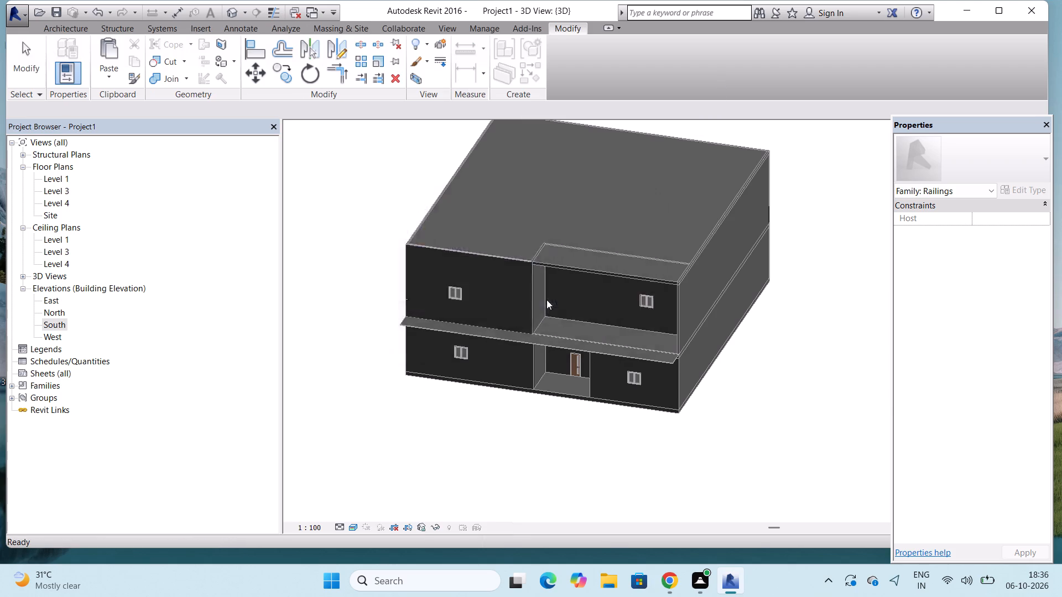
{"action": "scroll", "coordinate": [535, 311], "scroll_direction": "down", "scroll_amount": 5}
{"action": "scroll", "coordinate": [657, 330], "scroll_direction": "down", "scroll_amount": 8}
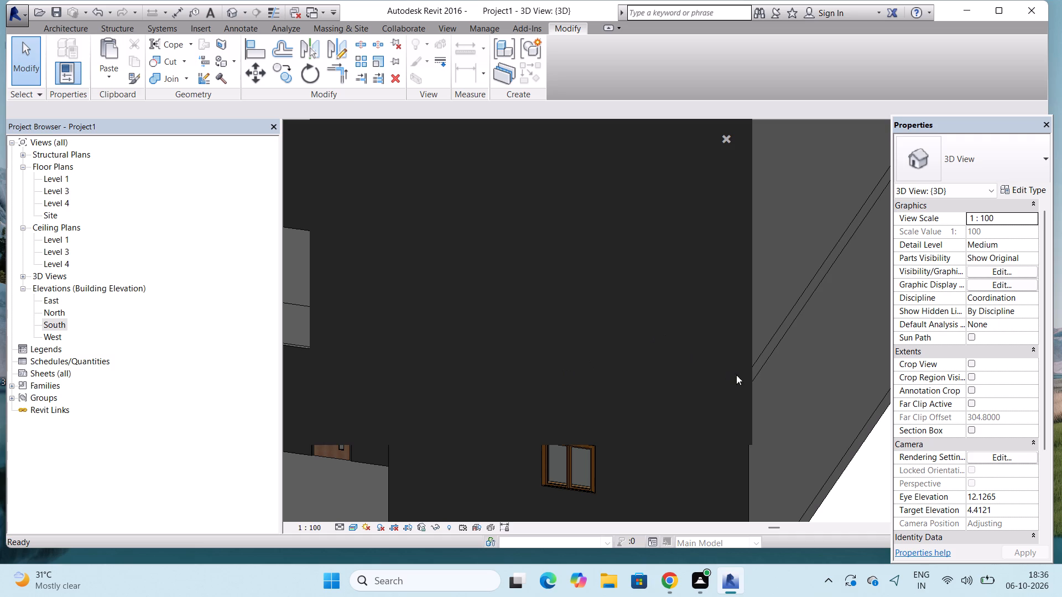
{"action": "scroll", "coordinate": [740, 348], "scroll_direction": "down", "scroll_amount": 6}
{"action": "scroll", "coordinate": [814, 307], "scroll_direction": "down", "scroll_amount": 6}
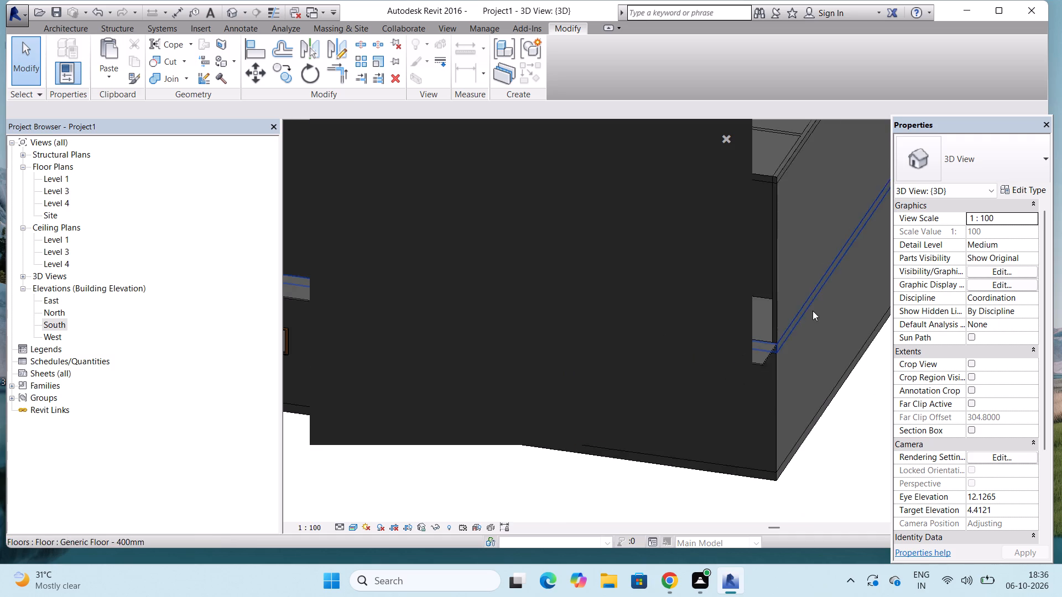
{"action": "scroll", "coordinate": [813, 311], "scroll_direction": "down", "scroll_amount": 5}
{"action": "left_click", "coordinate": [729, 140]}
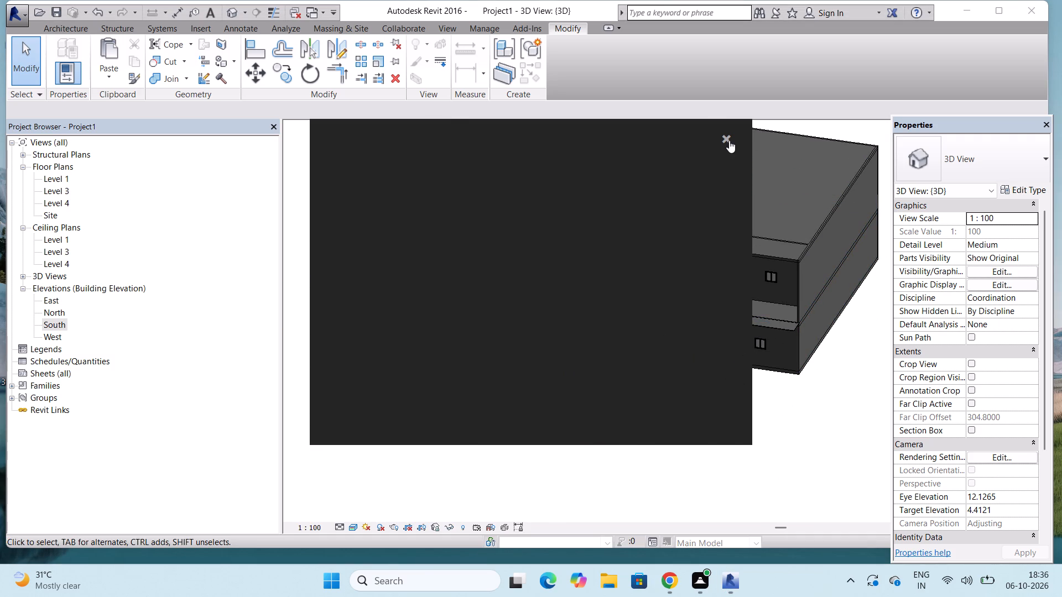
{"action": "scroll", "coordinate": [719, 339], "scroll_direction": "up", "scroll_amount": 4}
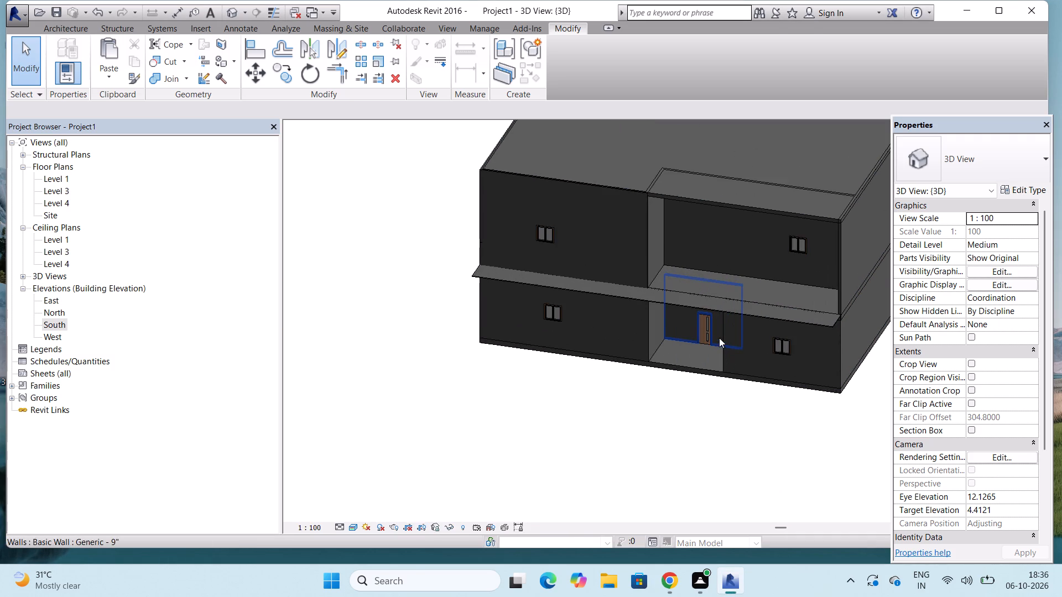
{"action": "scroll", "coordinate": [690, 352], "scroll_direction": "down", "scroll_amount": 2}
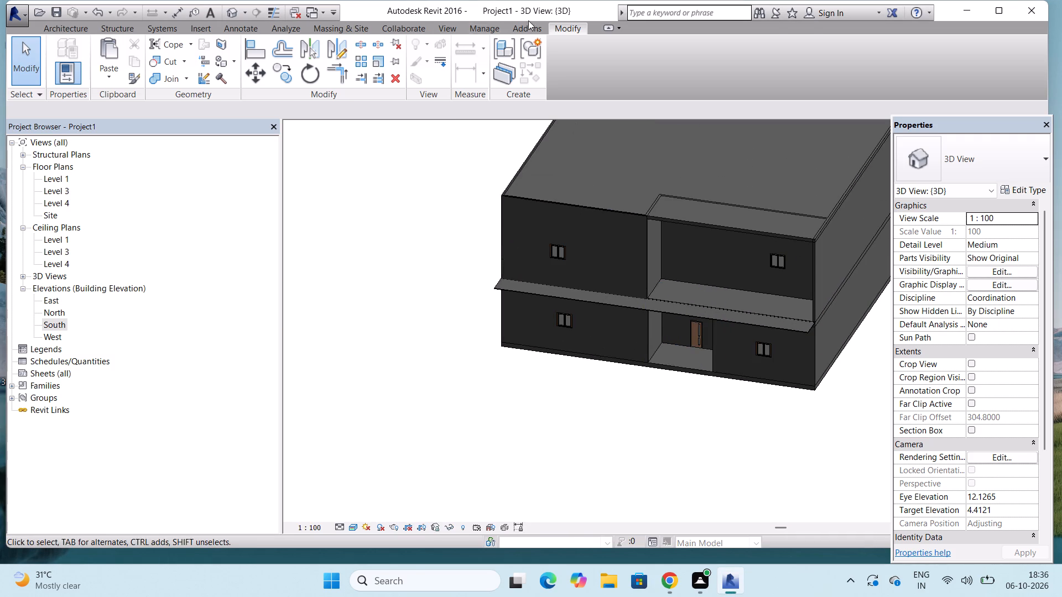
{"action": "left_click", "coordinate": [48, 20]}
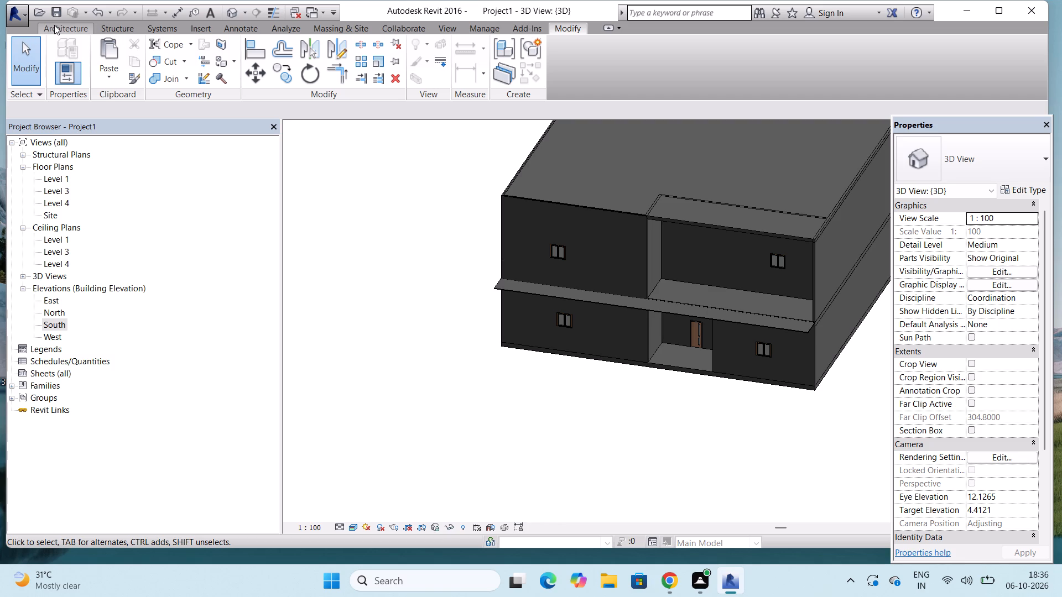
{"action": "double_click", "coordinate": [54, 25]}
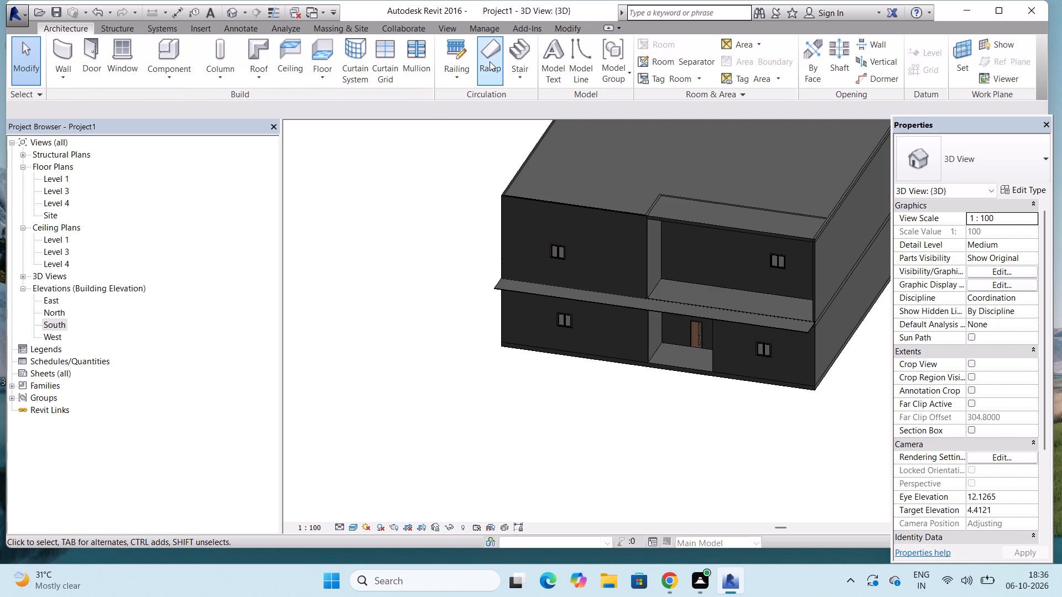
Open the South elevation with the whole facade and its level lines in view.
{"action": "double_click", "coordinate": [54, 321]}
{"action": "scroll", "coordinate": [649, 338], "scroll_direction": "down", "scroll_amount": 3}
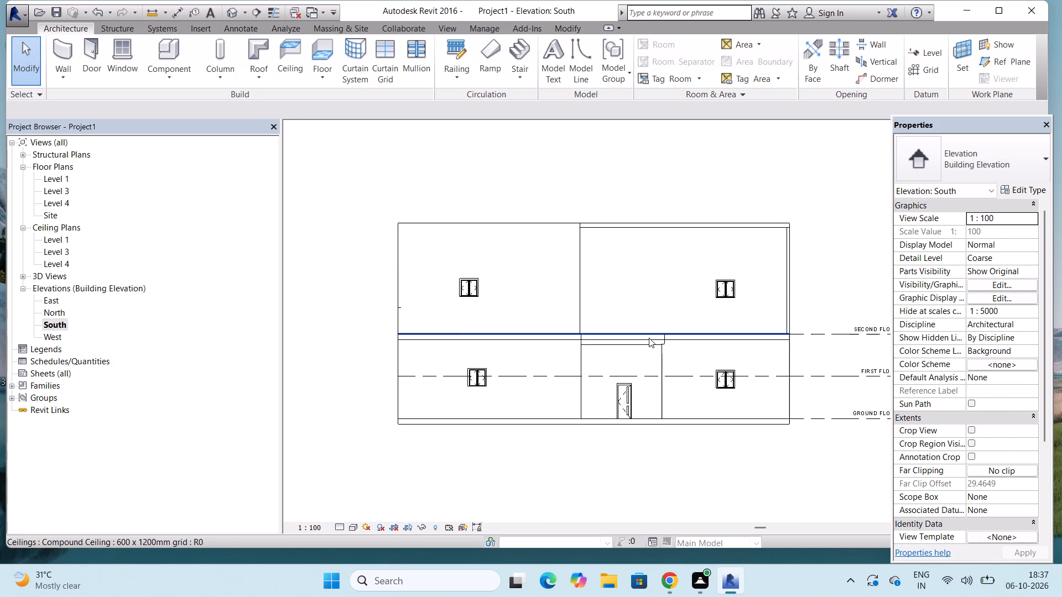
{"action": "scroll", "coordinate": [649, 338], "scroll_direction": "down", "scroll_amount": 2}
{"action": "scroll", "coordinate": [767, 343], "scroll_direction": "up", "scroll_amount": 3}
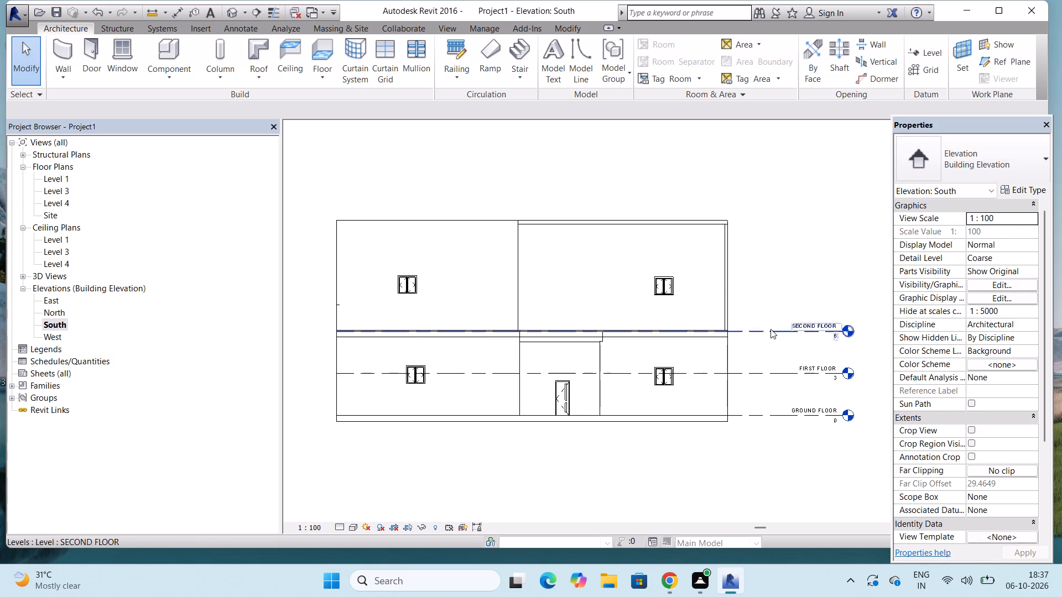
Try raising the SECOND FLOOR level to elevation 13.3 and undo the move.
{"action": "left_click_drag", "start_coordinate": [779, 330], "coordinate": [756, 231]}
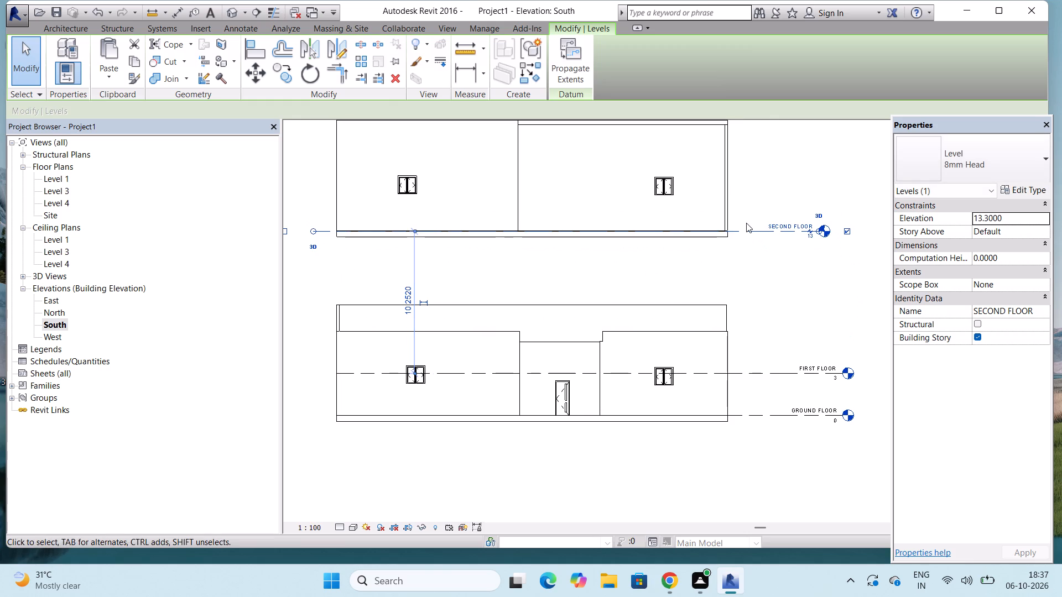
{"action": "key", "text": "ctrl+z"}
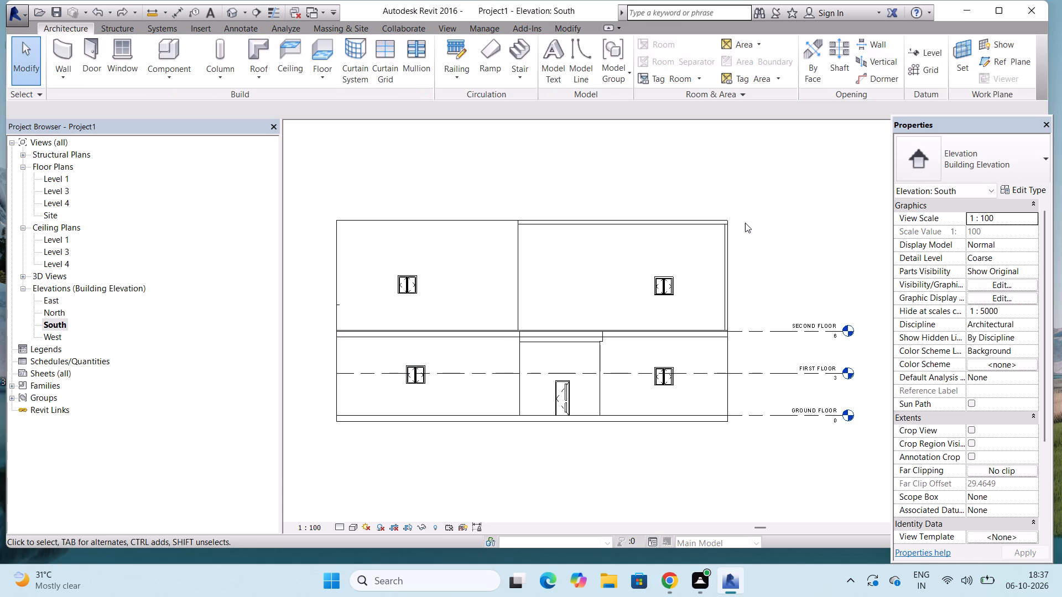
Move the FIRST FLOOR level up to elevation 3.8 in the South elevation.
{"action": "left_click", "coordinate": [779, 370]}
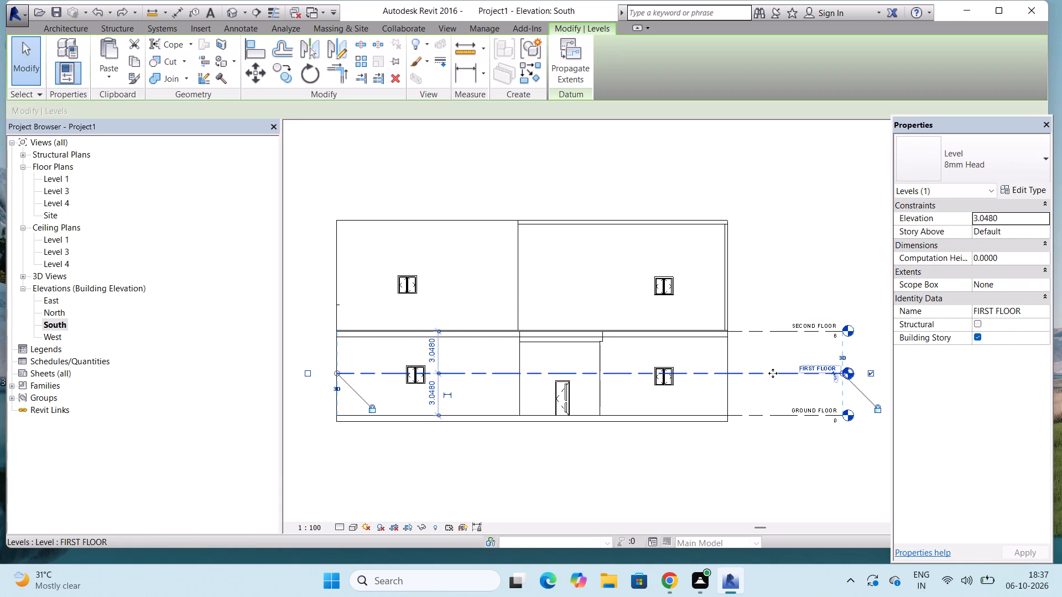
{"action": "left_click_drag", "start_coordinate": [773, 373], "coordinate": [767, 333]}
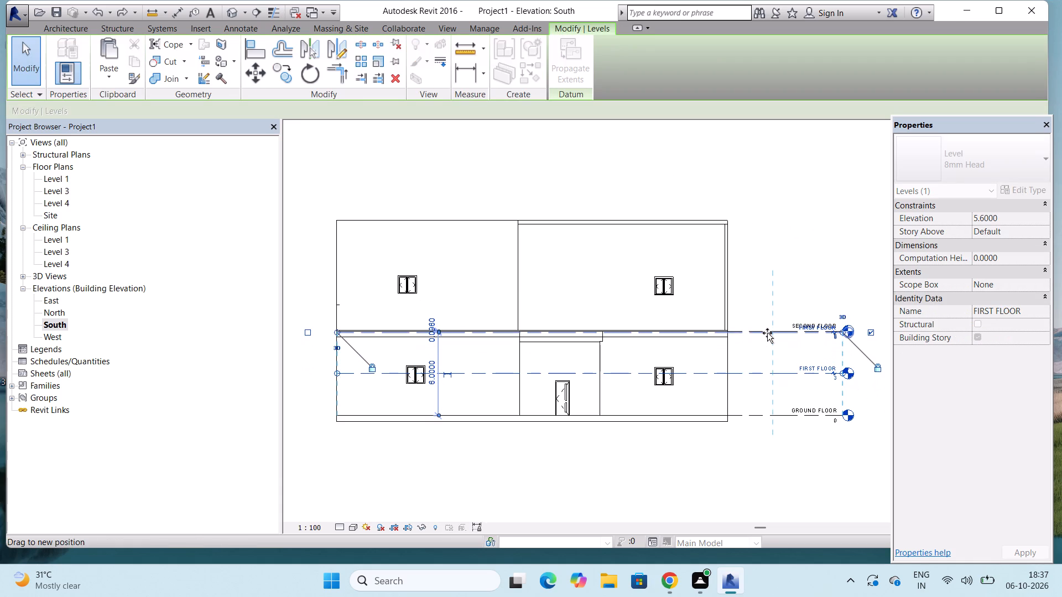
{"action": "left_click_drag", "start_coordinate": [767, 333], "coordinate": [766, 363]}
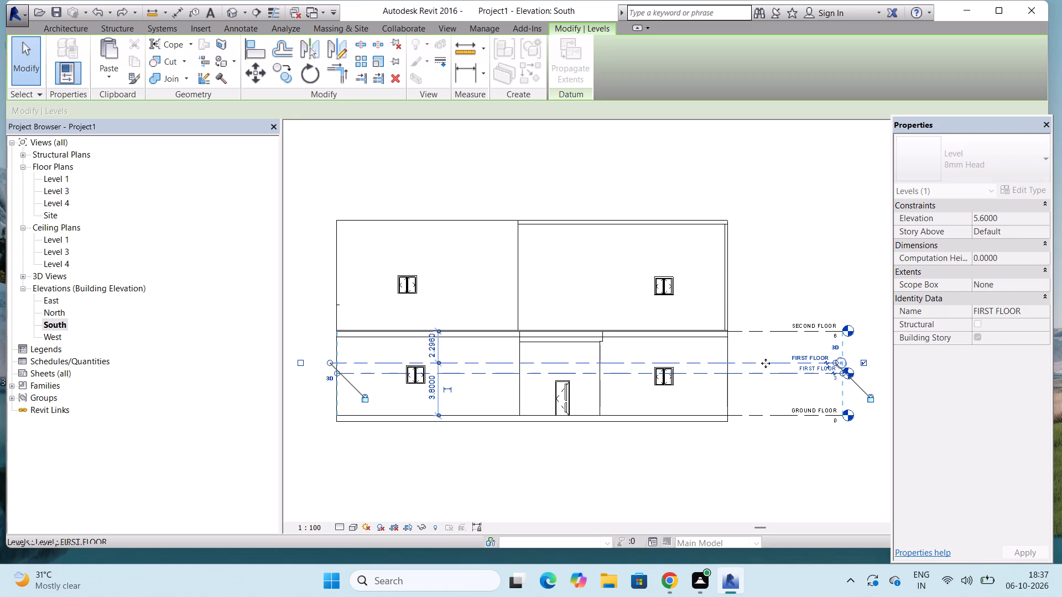
Raise the SECOND FLOOR level to elevation 13.4, well above the ground storey.
{"action": "left_click", "coordinate": [779, 330]}
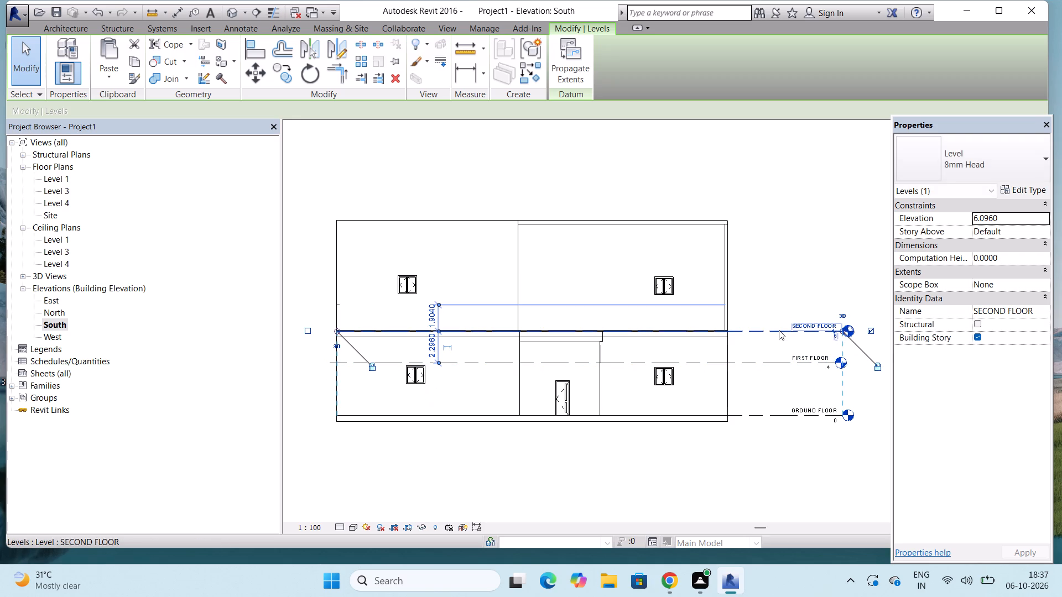
{"action": "left_click_drag", "start_coordinate": [779, 330], "coordinate": [788, 236]}
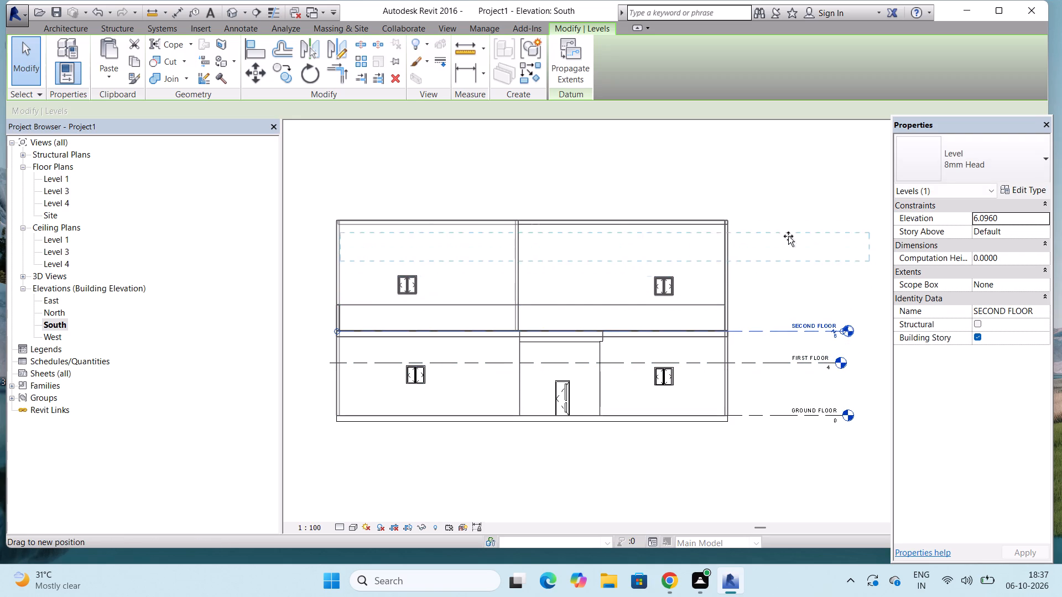
{"action": "left_click_drag", "start_coordinate": [788, 236], "coordinate": [798, 228]}
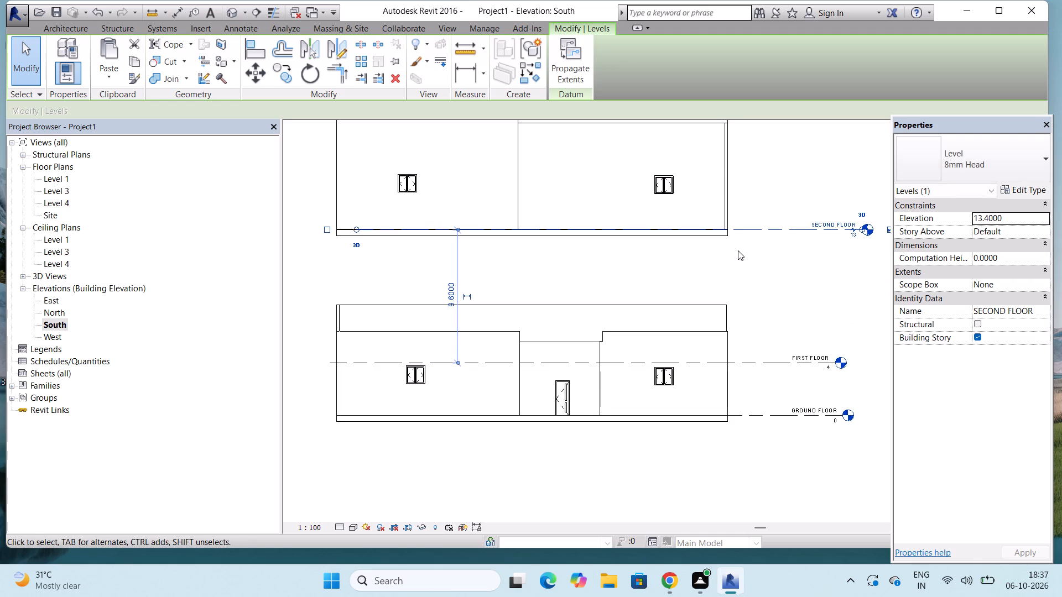
Raise the FIRST FLOOR level to elevation 8.0, in line with the top edge of the lower storey's walls.
{"action": "left_click", "coordinate": [746, 359]}
{"action": "left_click_drag", "start_coordinate": [746, 363], "coordinate": [731, 308]}
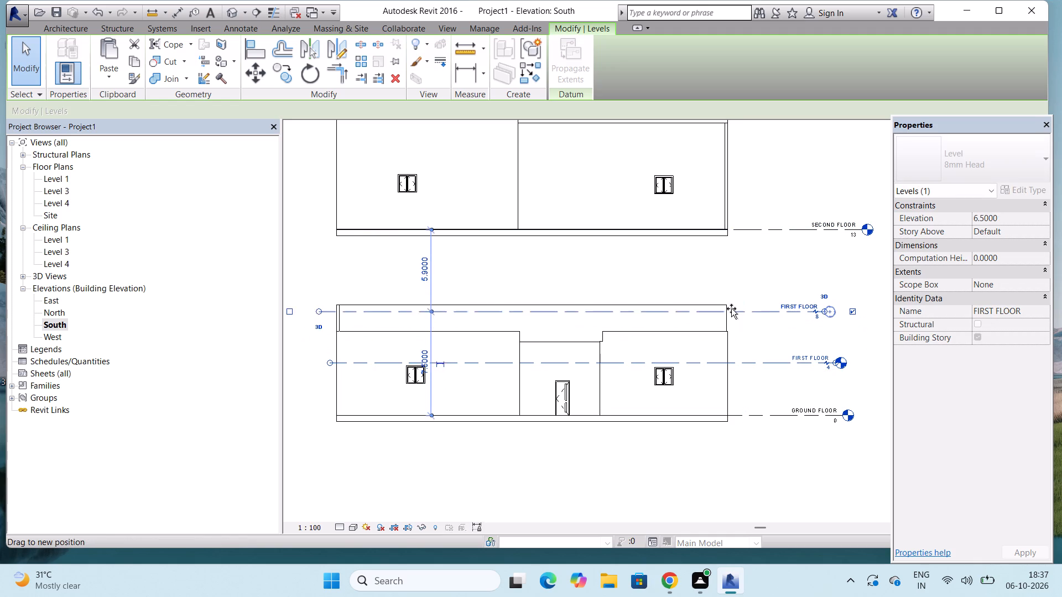
{"action": "left_click_drag", "start_coordinate": [731, 308], "coordinate": [731, 306]}
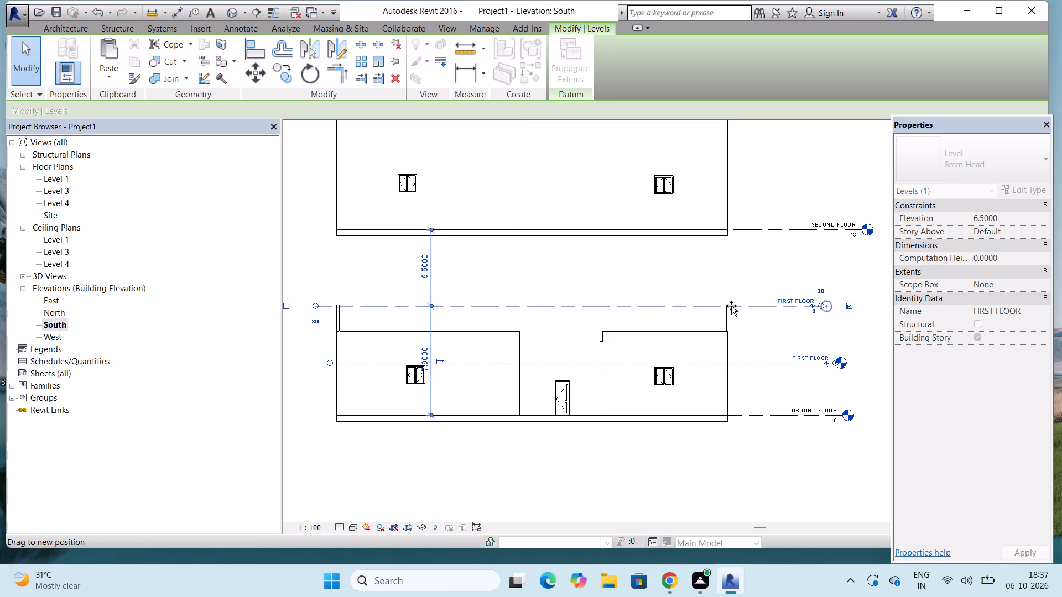
{"action": "left_click_drag", "start_coordinate": [731, 306], "coordinate": [729, 303]}
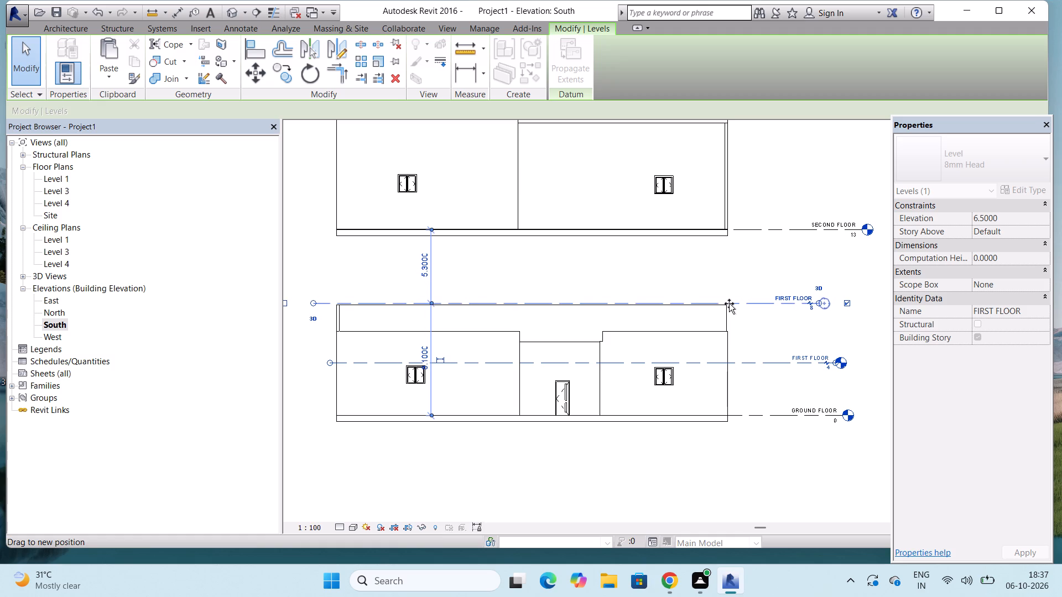
{"action": "left_click_drag", "start_coordinate": [729, 303], "coordinate": [751, 307]}
{"action": "scroll", "coordinate": [736, 280], "scroll_direction": "up", "scroll_amount": 6}
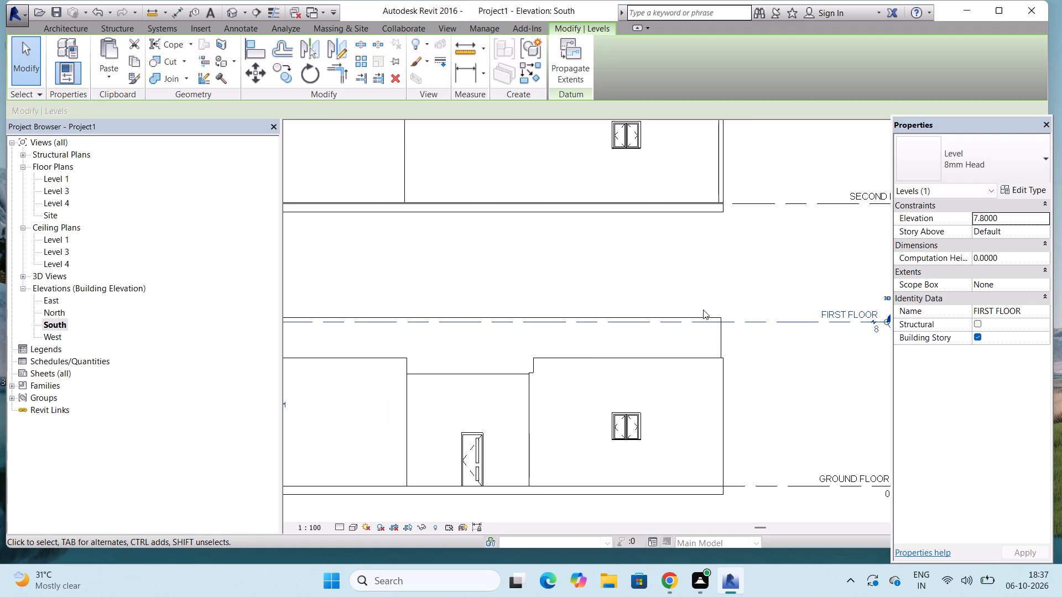
{"action": "scroll", "coordinate": [703, 310], "scroll_direction": "up", "scroll_amount": 5}
{"action": "left_click", "coordinate": [697, 333]}
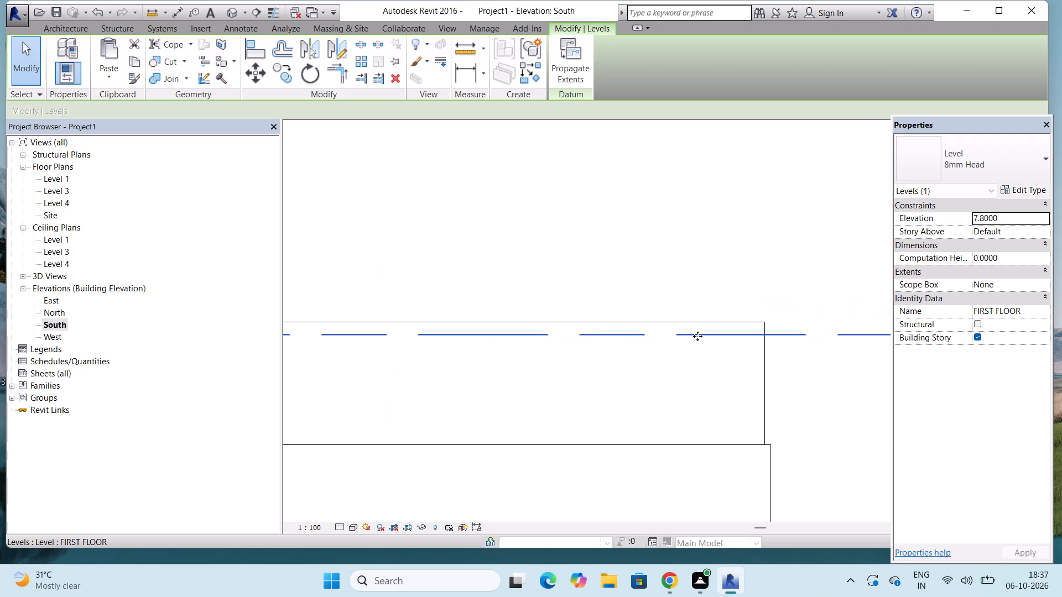
{"action": "left_click_drag", "start_coordinate": [697, 335], "coordinate": [706, 315]}
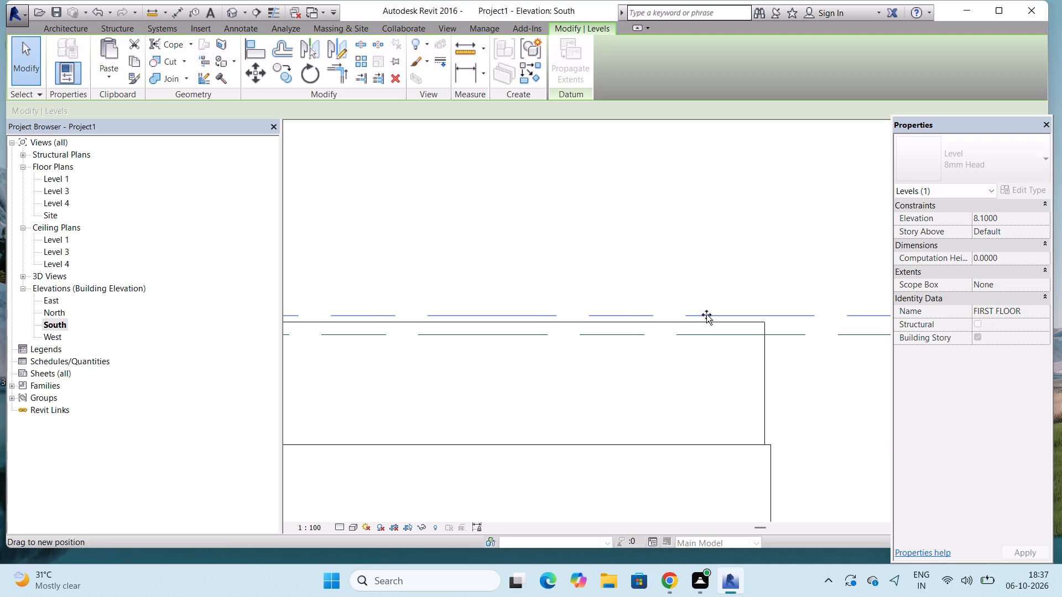
{"action": "left_click_drag", "start_coordinate": [706, 315], "coordinate": [706, 323]}
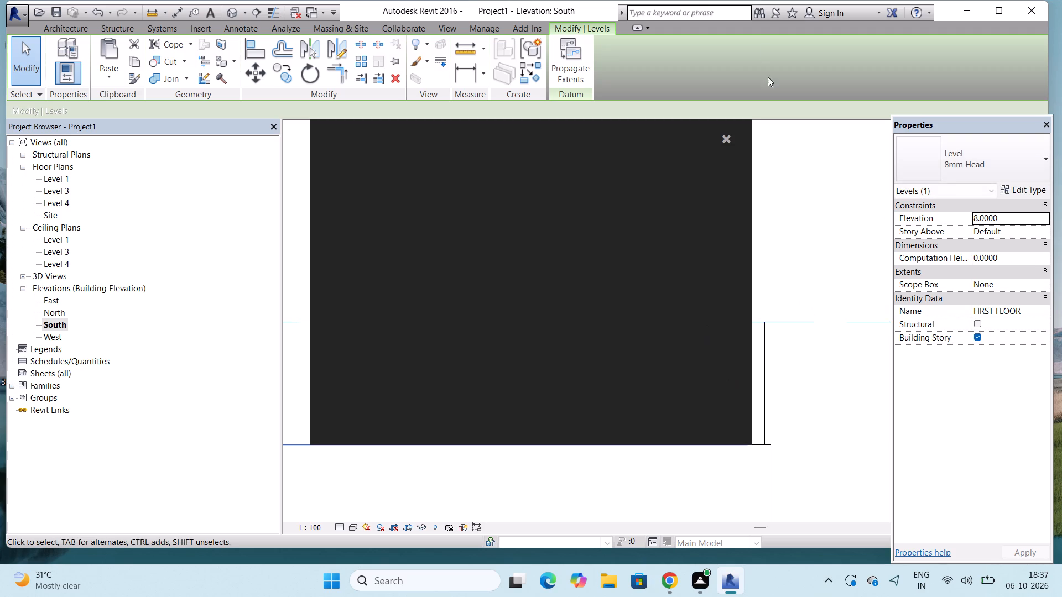
{"action": "left_click", "coordinate": [725, 134]}
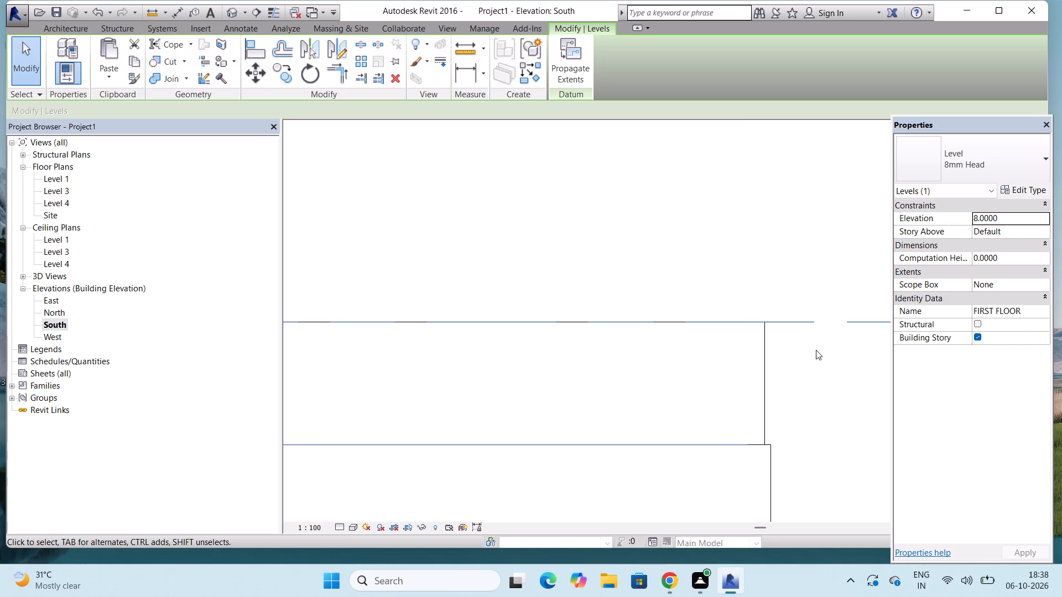
{"action": "scroll", "coordinate": [816, 350], "scroll_direction": "down", "scroll_amount": 4}
{"action": "scroll", "coordinate": [742, 428], "scroll_direction": "down", "scroll_amount": 9}
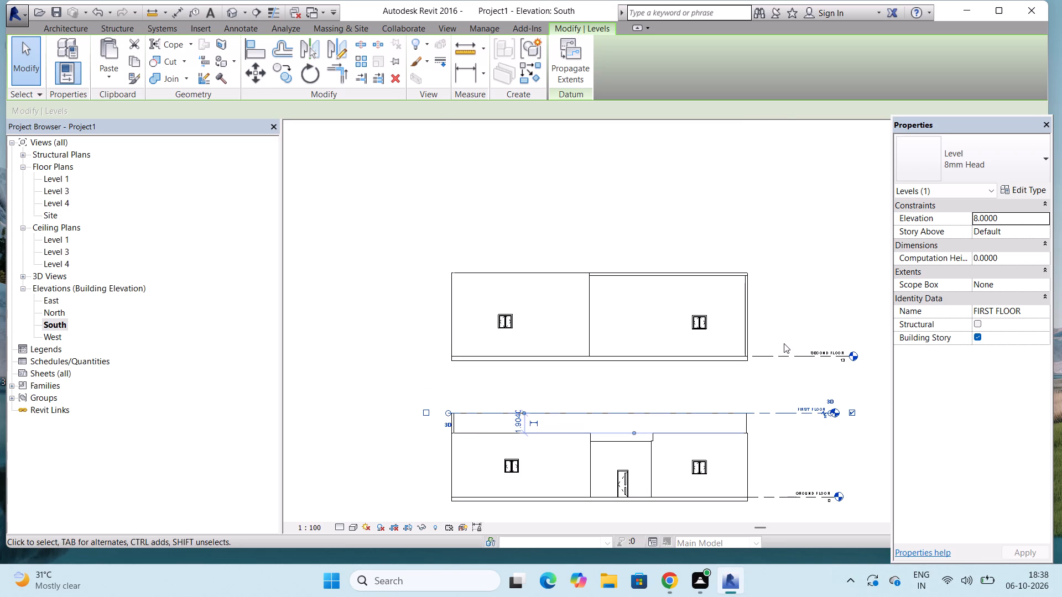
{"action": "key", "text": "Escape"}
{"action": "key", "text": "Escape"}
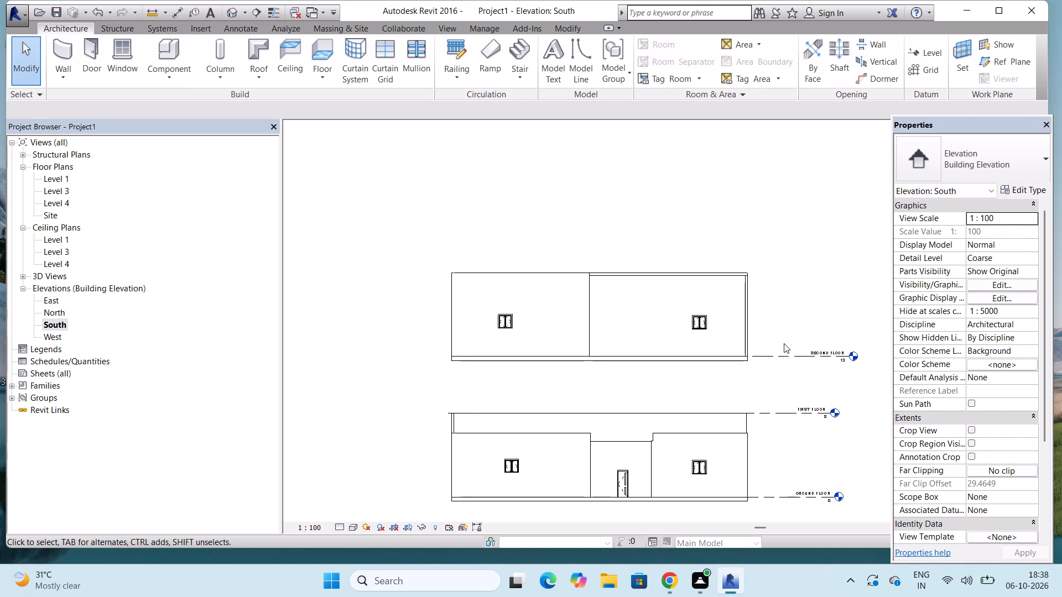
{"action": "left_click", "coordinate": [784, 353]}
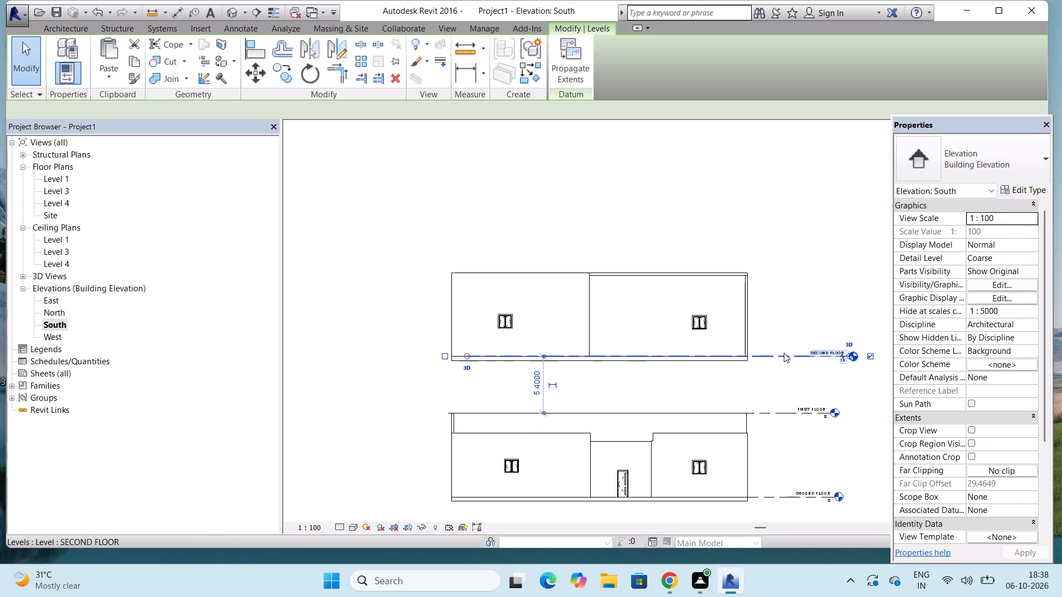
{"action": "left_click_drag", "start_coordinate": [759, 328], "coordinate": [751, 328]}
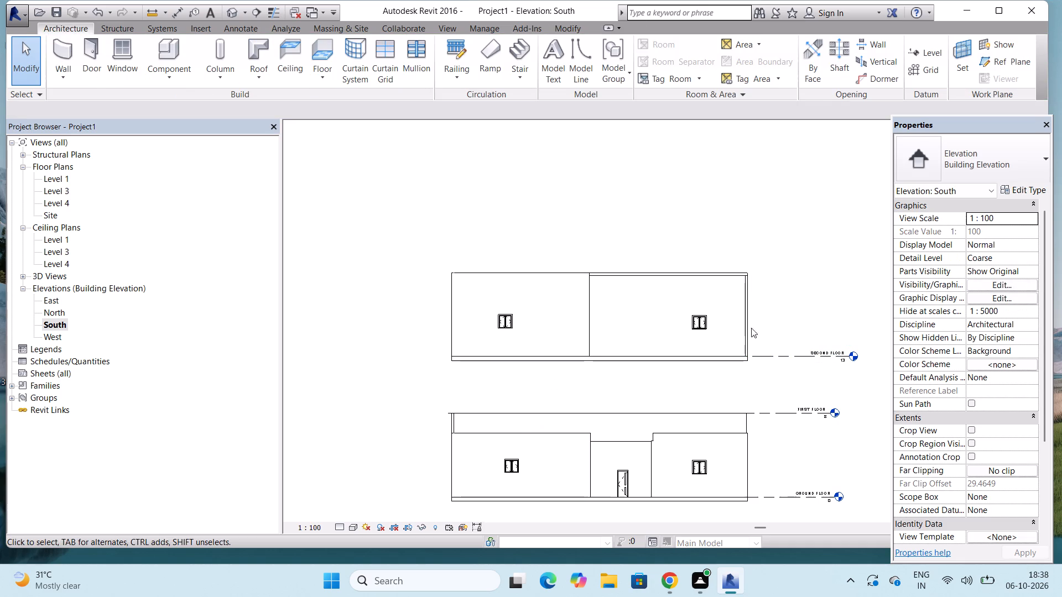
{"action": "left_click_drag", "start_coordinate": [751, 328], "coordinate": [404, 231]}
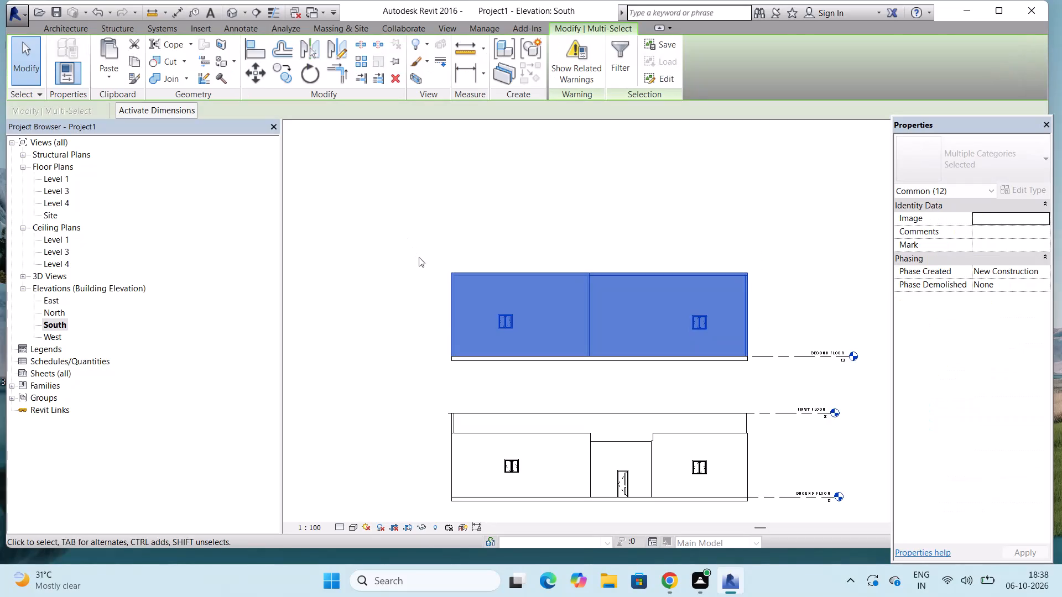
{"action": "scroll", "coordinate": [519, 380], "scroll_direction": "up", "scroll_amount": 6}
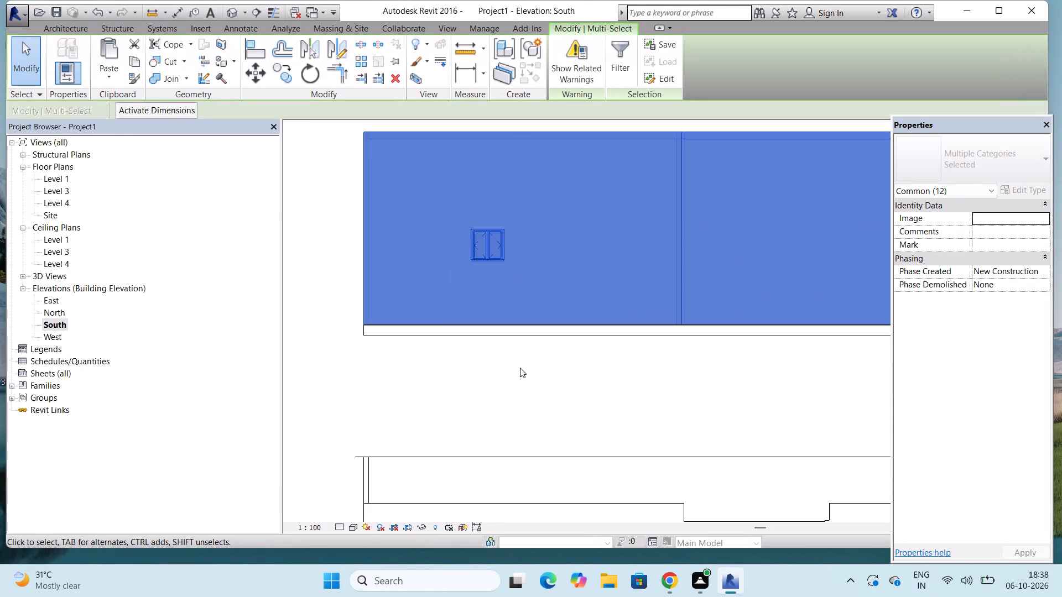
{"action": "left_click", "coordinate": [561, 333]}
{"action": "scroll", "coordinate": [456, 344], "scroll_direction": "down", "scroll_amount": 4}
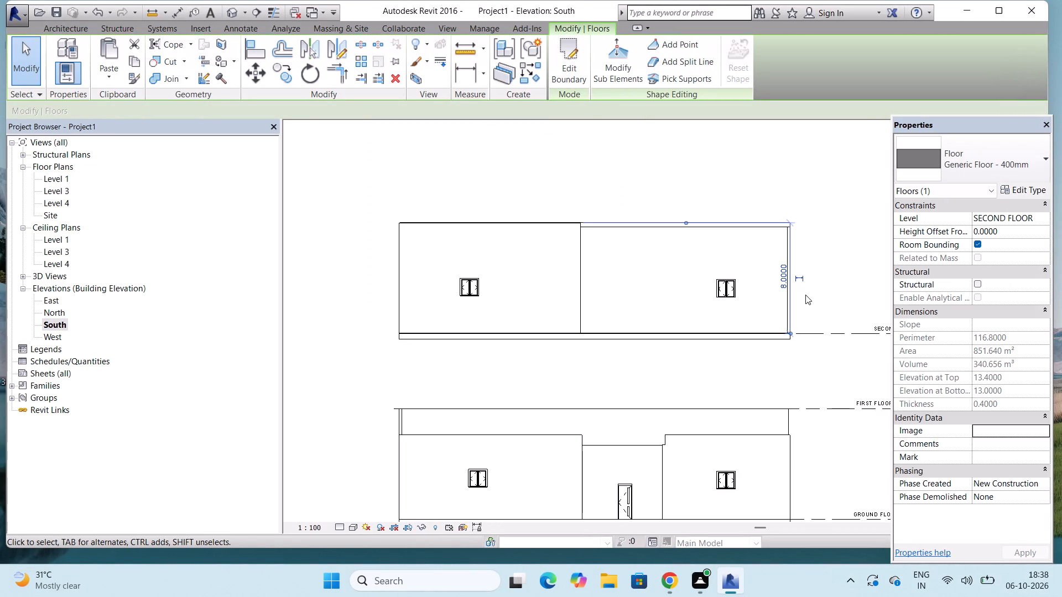
Try to move the whole upper storey together with its floor slab about 5.1 m down onto the FIRST FLOOR level.
{"action": "left_click_drag", "start_coordinate": [842, 294], "coordinate": [384, 145]}
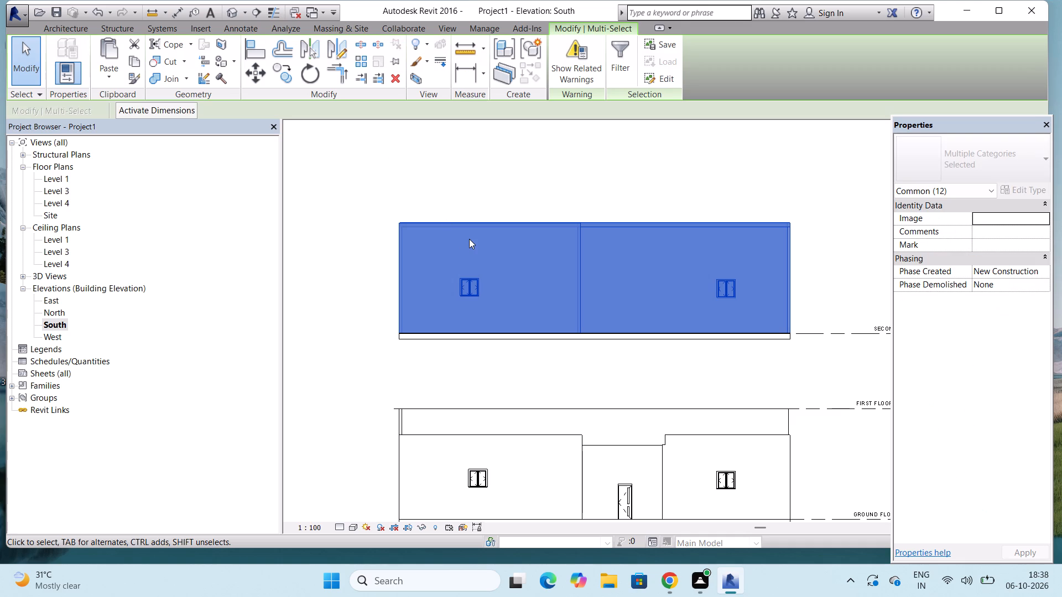
{"action": "left_click", "coordinate": [452, 345], "text": "ctrl"}
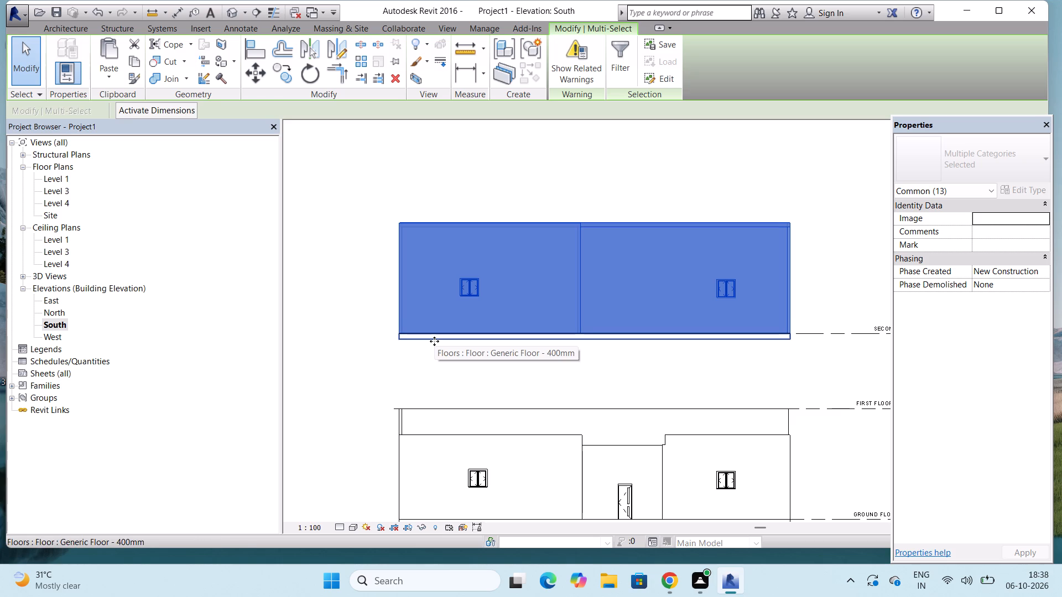
{"action": "left_click", "coordinate": [435, 339], "text": "ctrl"}
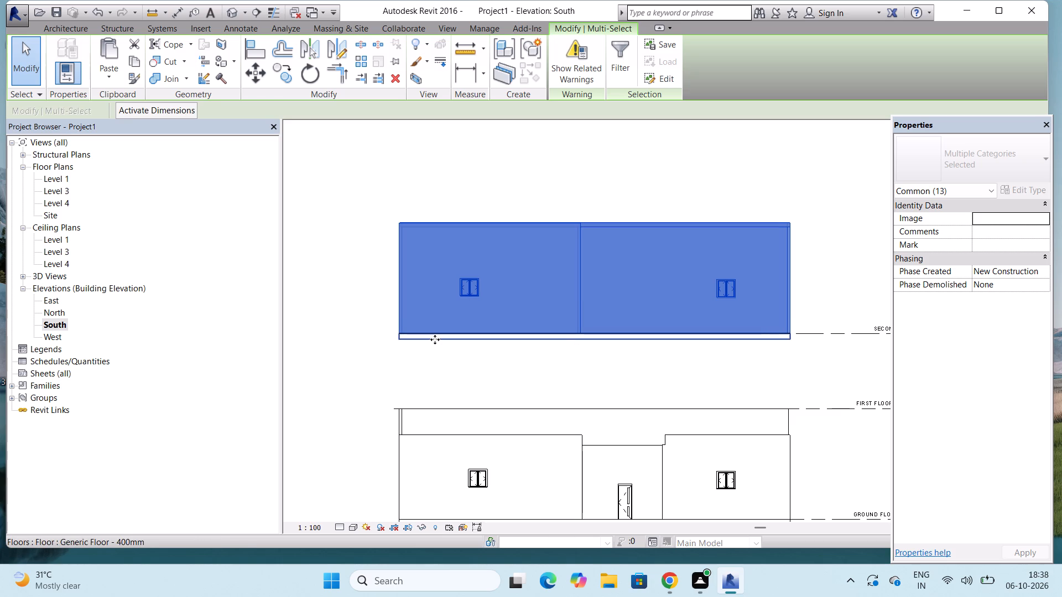
{"action": "left_click", "coordinate": [435, 339], "text": "ctrl"}
{"action": "left_click_drag", "start_coordinate": [435, 339], "coordinate": [437, 361], "text": "ctrl"}
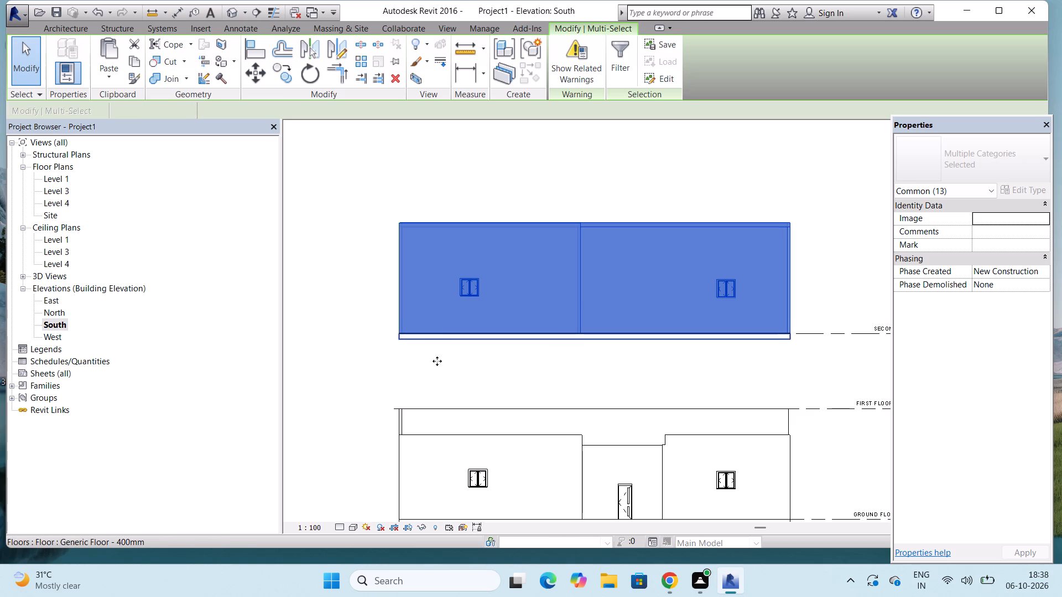
{"action": "left_click_drag", "start_coordinate": [437, 361], "coordinate": [431, 391], "text": "ctrl"}
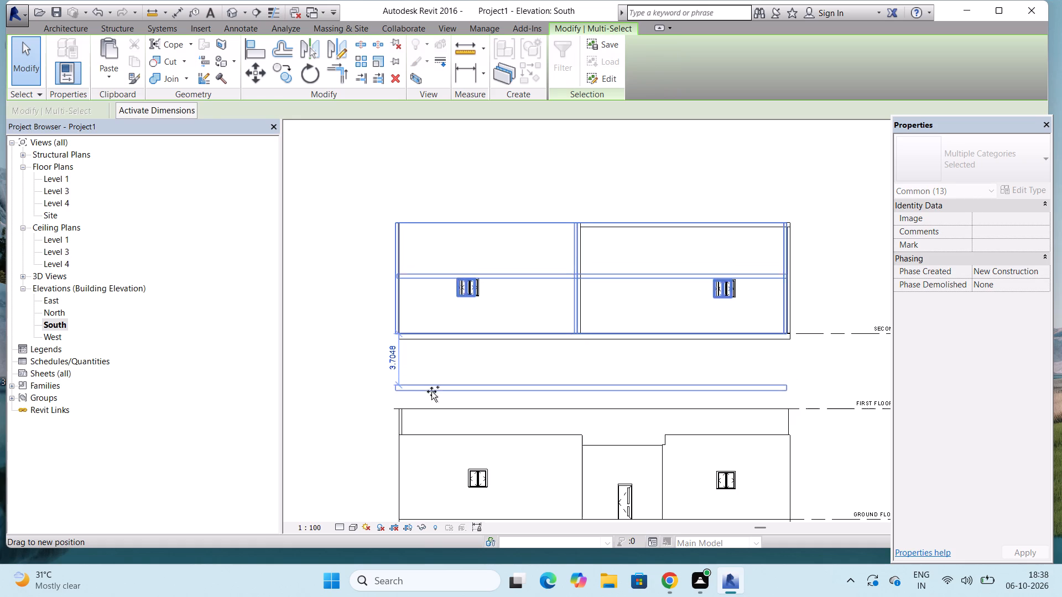
{"action": "left_click_drag", "start_coordinate": [431, 391], "coordinate": [431, 411], "text": "ctrl"}
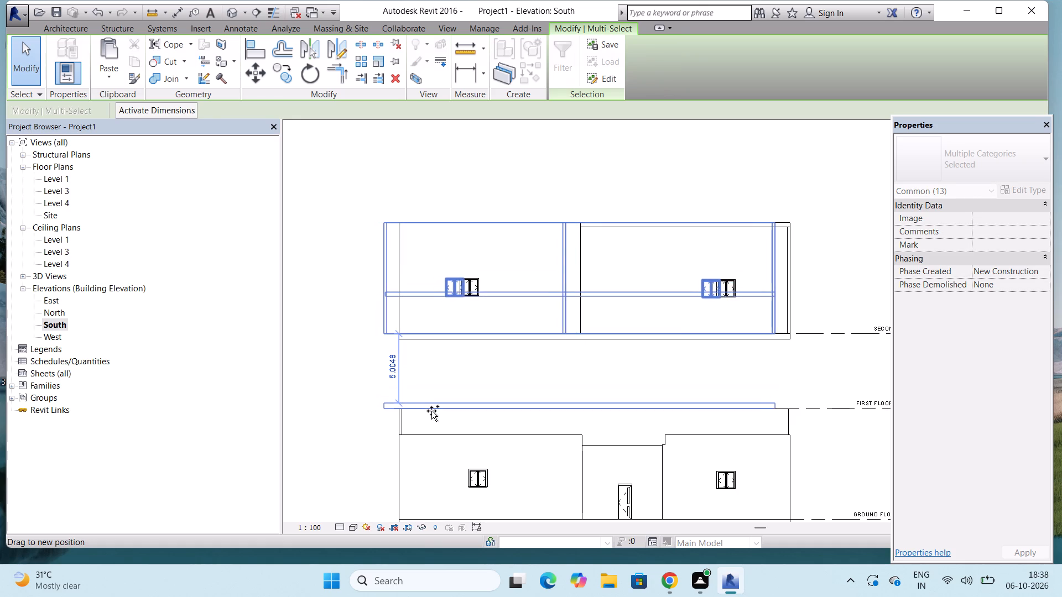
{"action": "left_click_drag", "start_coordinate": [431, 411], "coordinate": [435, 411], "text": "ctrl"}
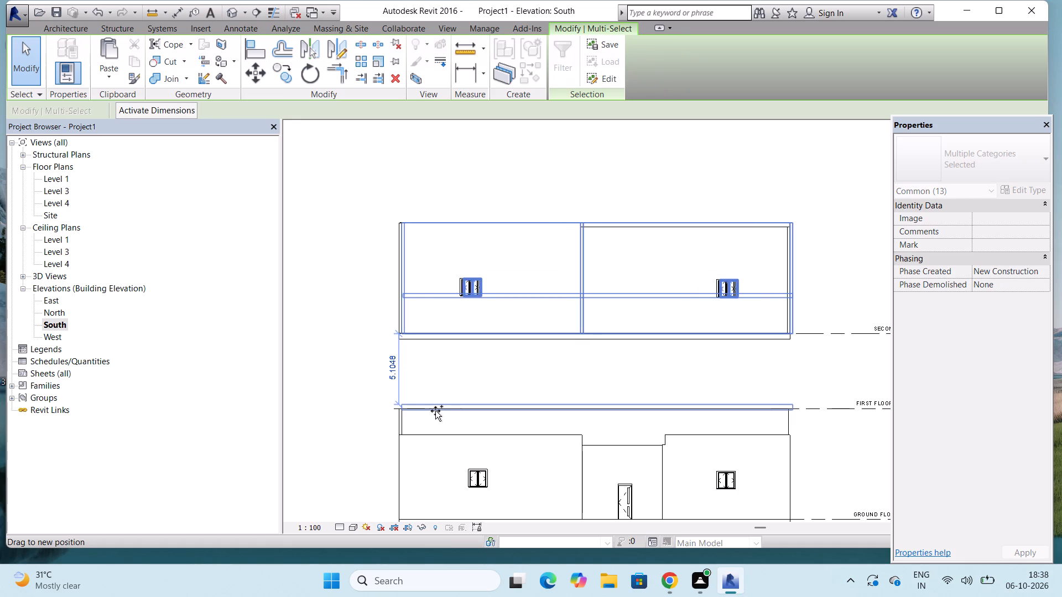
{"action": "left_click_drag", "start_coordinate": [435, 411], "coordinate": [431, 411], "text": "ctrl"}
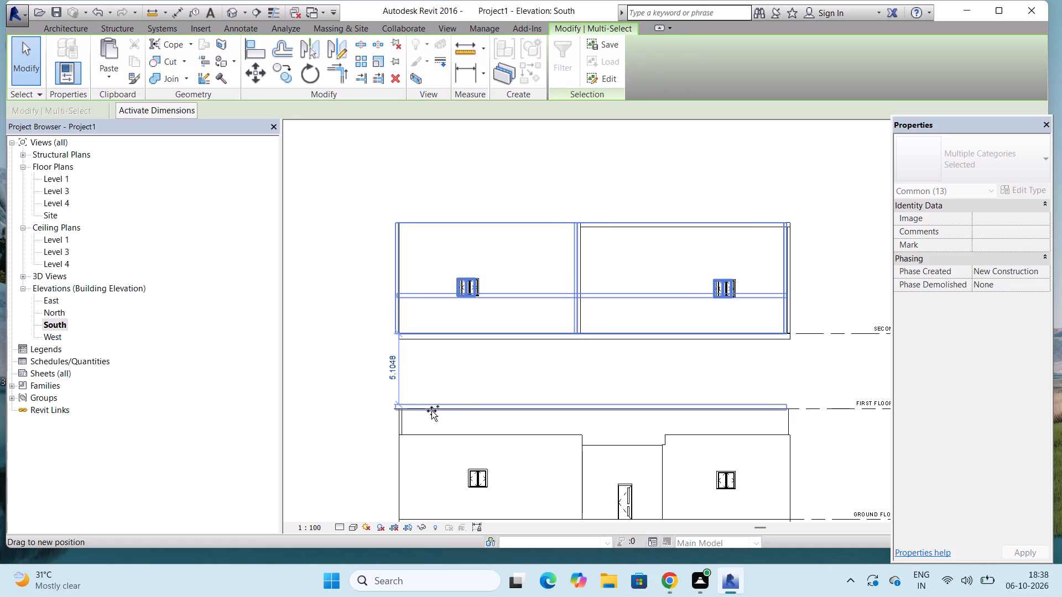
{"action": "left_click_drag", "start_coordinate": [431, 411], "coordinate": [434, 411], "text": "ctrl"}
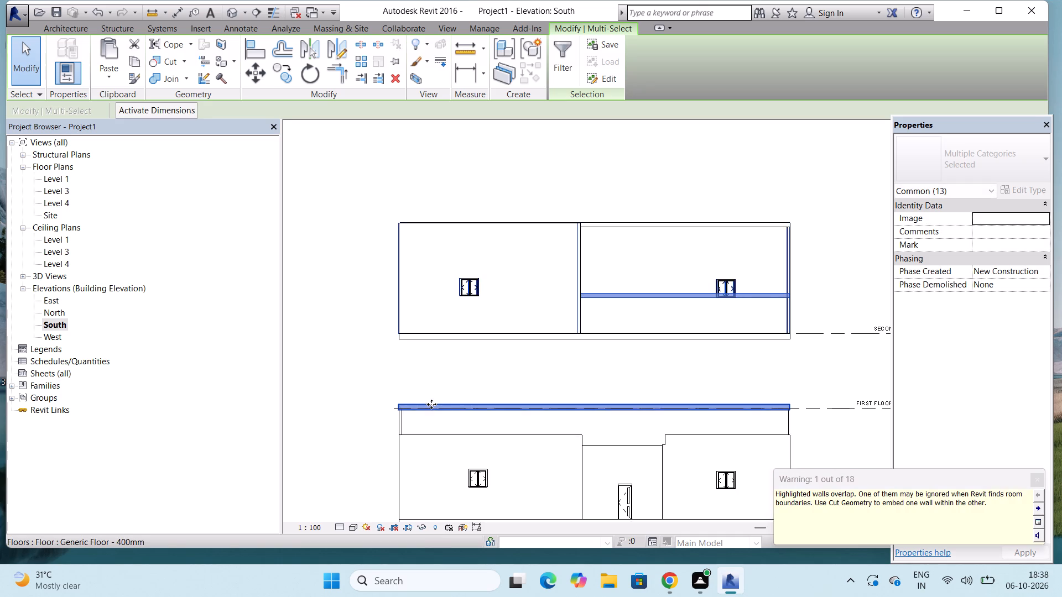
Reposition the lowered floor slab on the FIRST FLOOR level at height offset -5.004, its end flush with the lower storey's outer wall face.
{"action": "scroll", "coordinate": [431, 404], "scroll_direction": "up", "scroll_amount": 4}
{"action": "scroll", "coordinate": [352, 418], "scroll_direction": "up", "scroll_amount": 16}
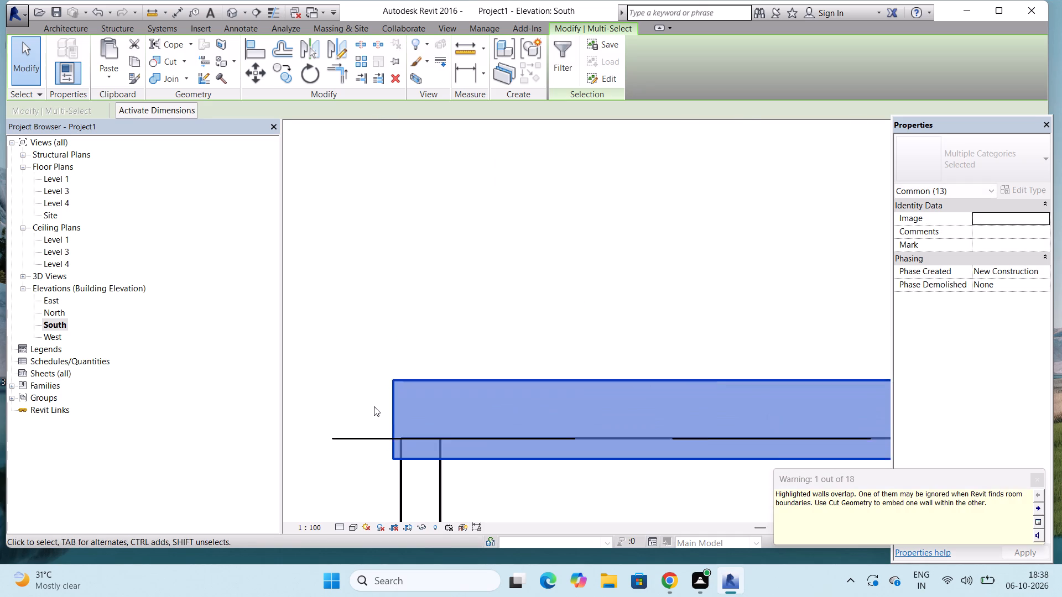
{"action": "left_click", "coordinate": [394, 406]}
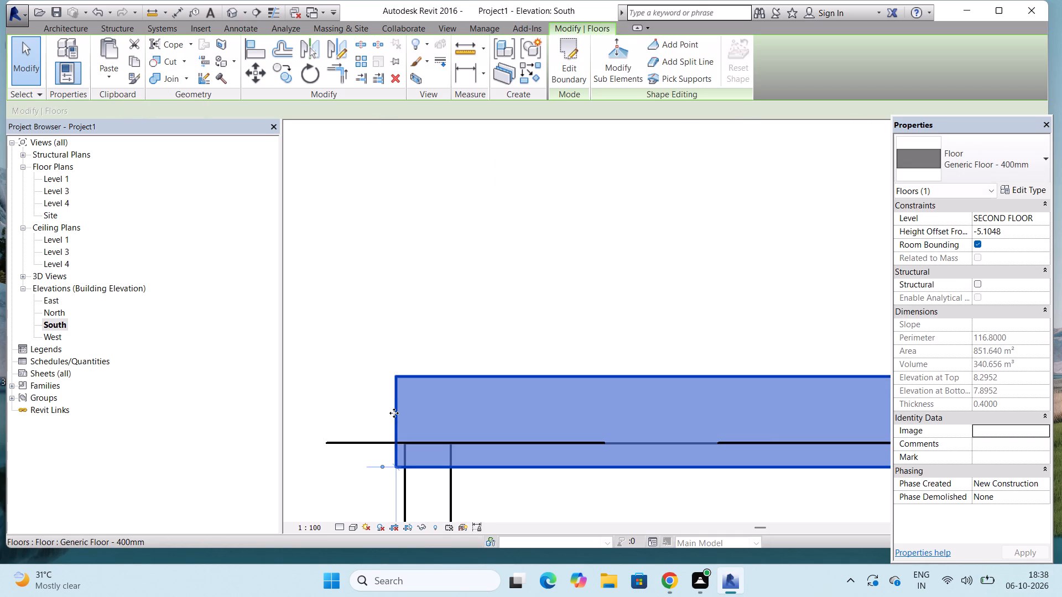
{"action": "left_click_drag", "start_coordinate": [394, 413], "coordinate": [426, 409]}
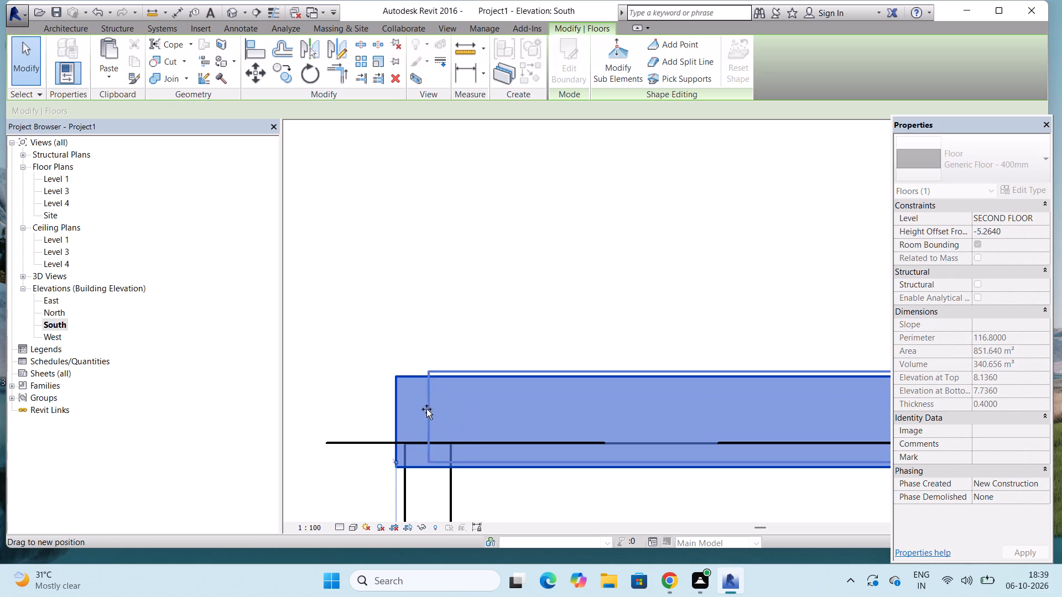
{"action": "left_click_drag", "start_coordinate": [426, 409], "coordinate": [393, 390]}
{"action": "scroll", "coordinate": [389, 430], "scroll_direction": "up", "scroll_amount": 7}
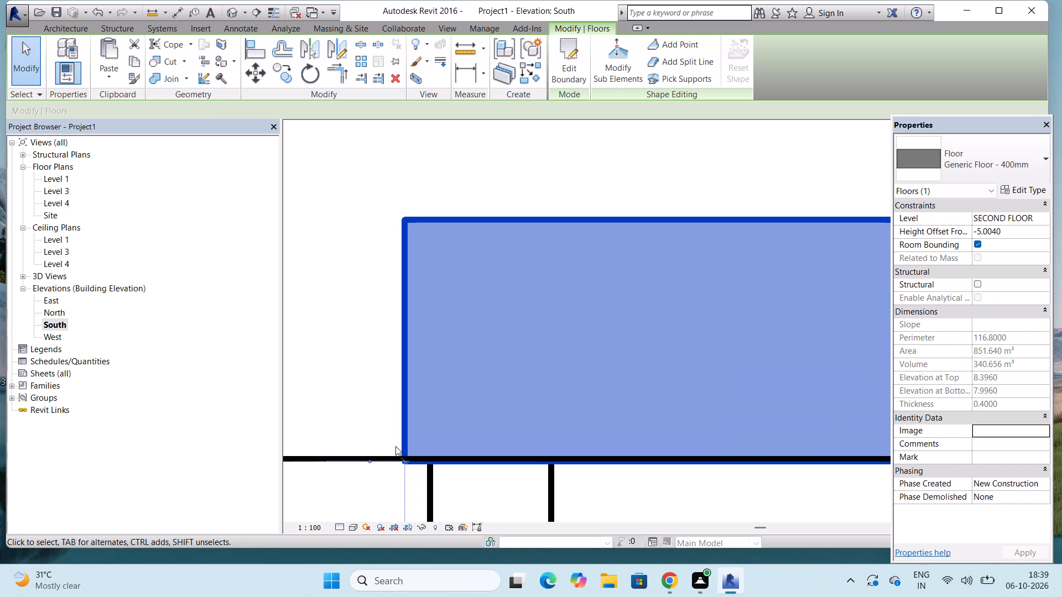
{"action": "left_click_drag", "start_coordinate": [403, 465], "coordinate": [430, 467]}
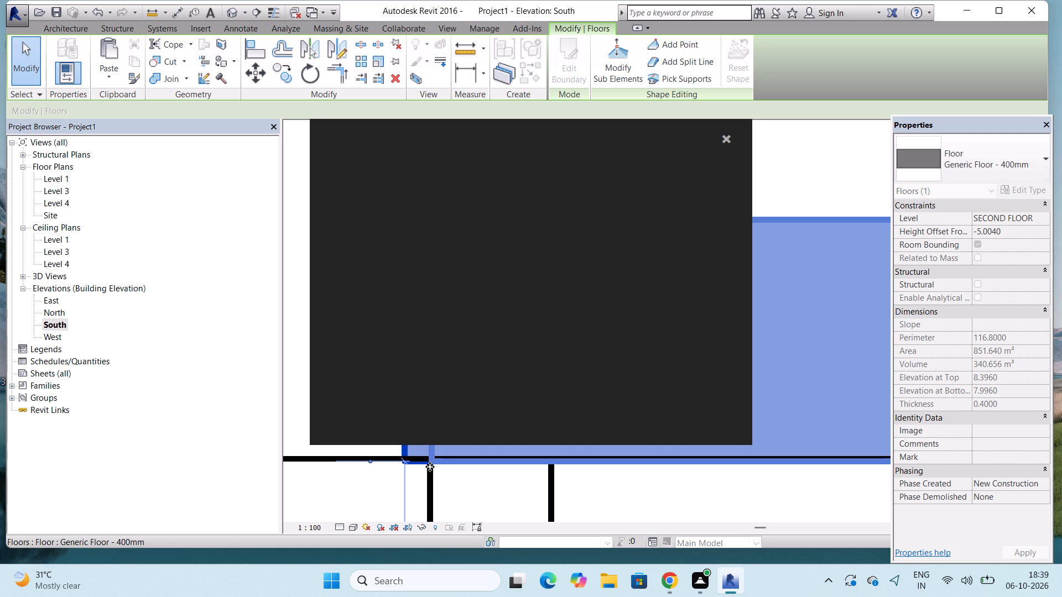
{"action": "left_click", "coordinate": [729, 138]}
{"action": "scroll", "coordinate": [678, 193], "scroll_direction": "down", "scroll_amount": 6}
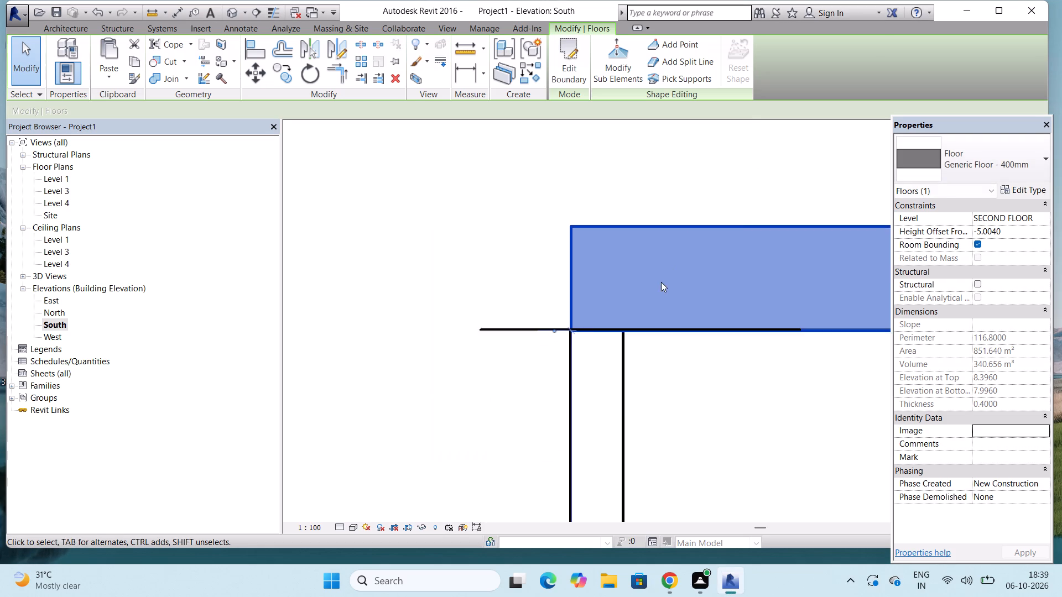
{"action": "scroll", "coordinate": [661, 282], "scroll_direction": "down", "scroll_amount": 16}
{"action": "scroll", "coordinate": [508, 383], "scroll_direction": "down", "scroll_amount": 10}
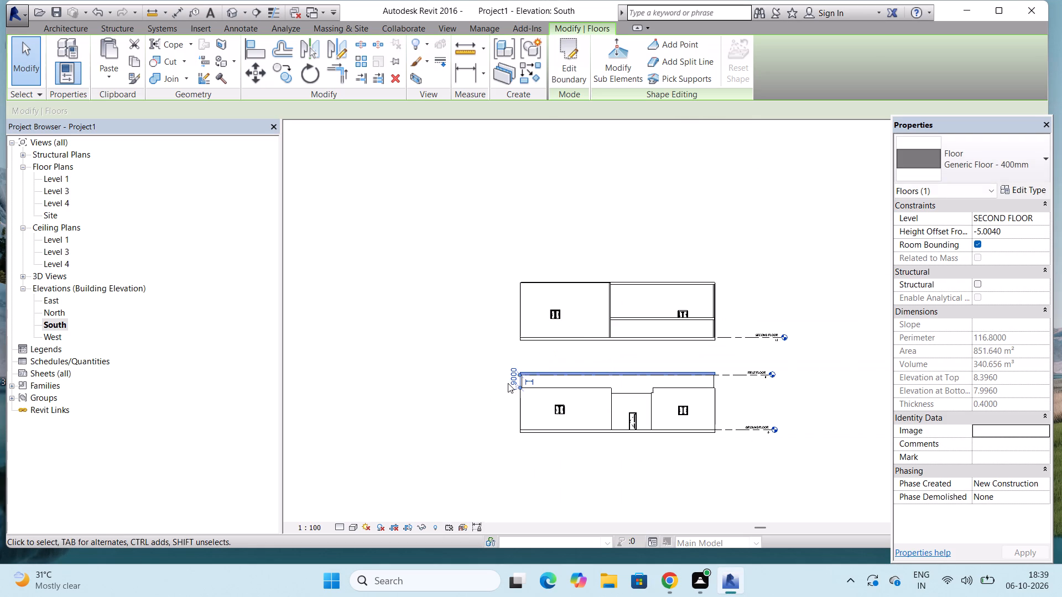
Try to move the whole upper storey, walls and windows included, from its slab's lower outer corner straight down onto the FIRST FLOOR level.
{"action": "scroll", "coordinate": [705, 281], "scroll_direction": "up", "scroll_amount": 4}
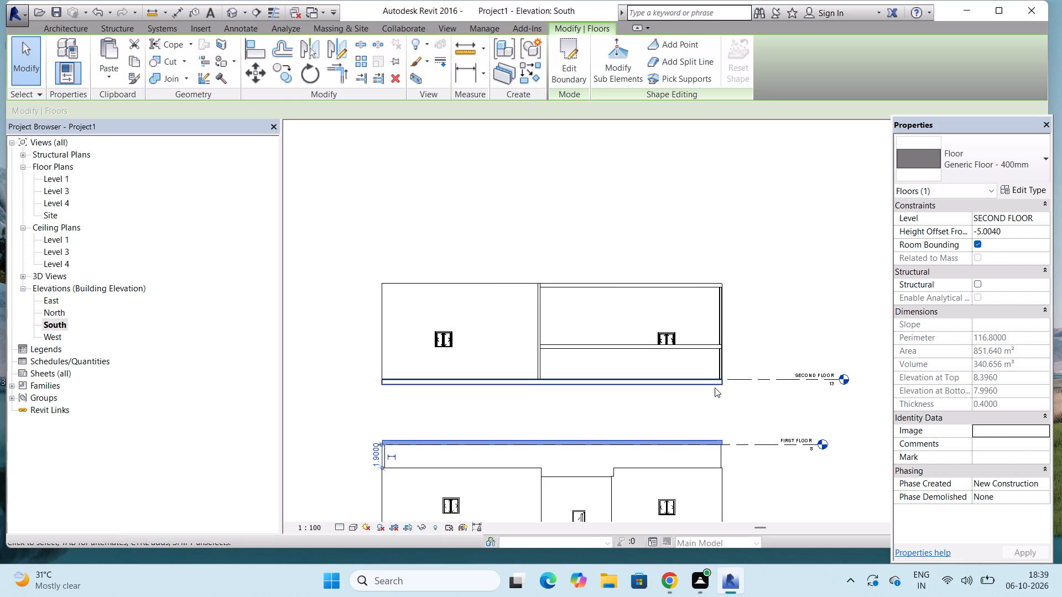
{"action": "left_click", "coordinate": [715, 387]}
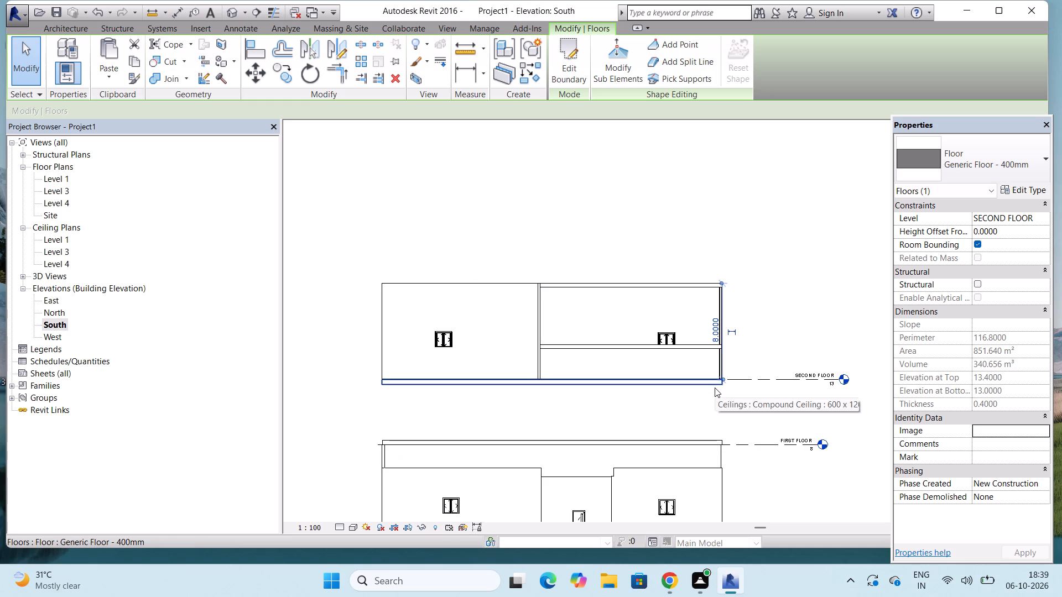
{"action": "scroll", "coordinate": [739, 324], "scroll_direction": "up", "scroll_amount": 2}
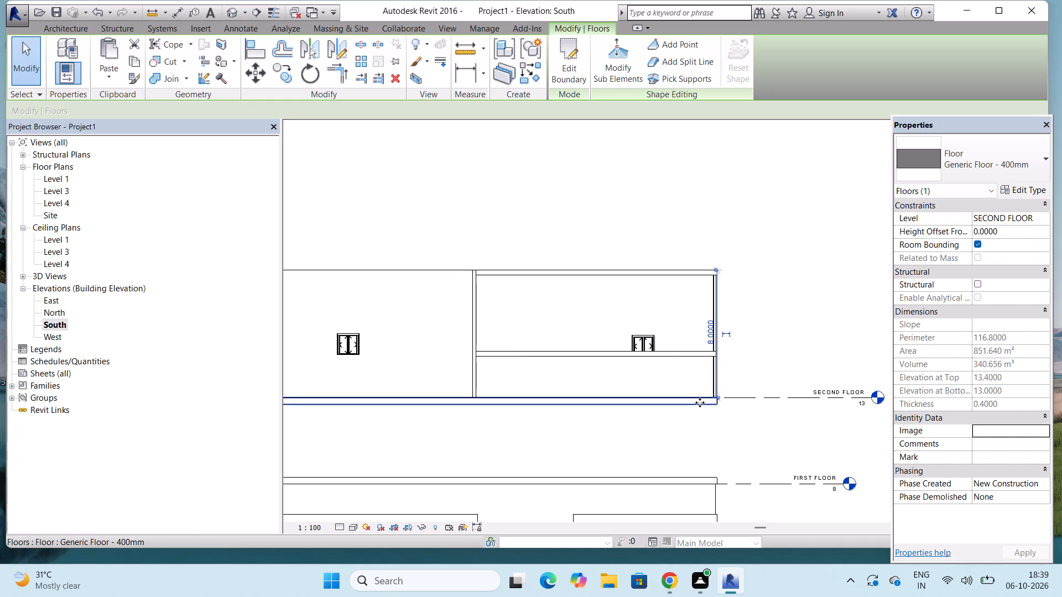
{"action": "scroll", "coordinate": [700, 402], "scroll_direction": "up", "scroll_amount": 6}
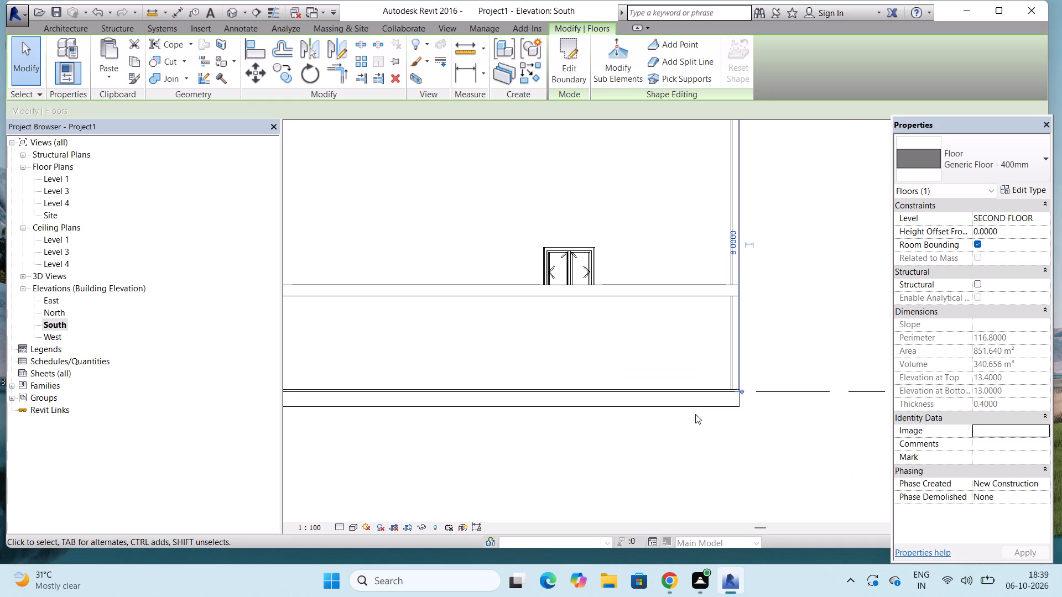
{"action": "scroll", "coordinate": [695, 414], "scroll_direction": "down", "scroll_amount": 4}
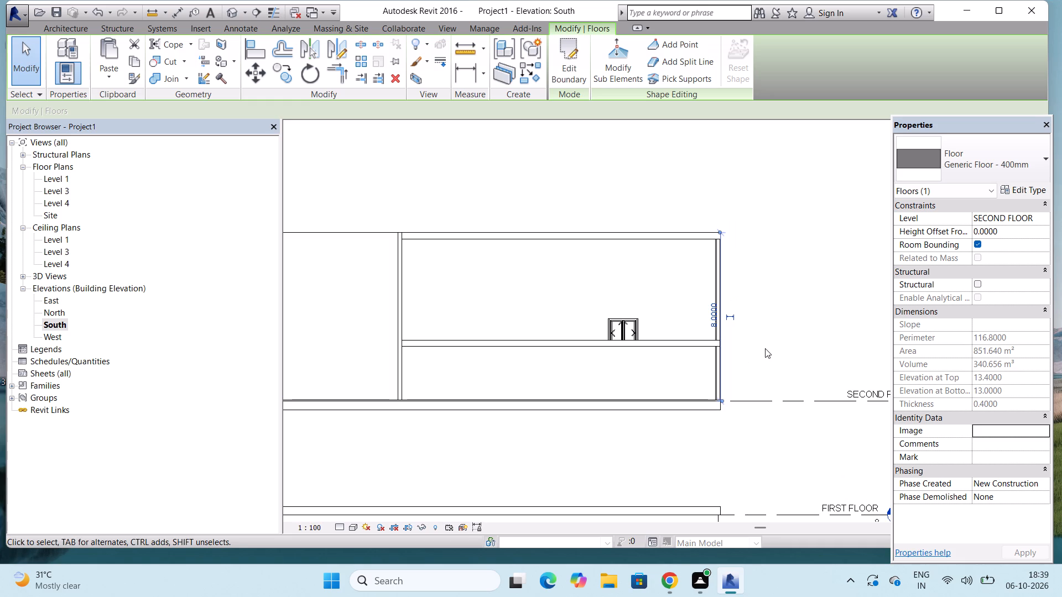
{"action": "left_click_drag", "start_coordinate": [764, 358], "coordinate": [603, 188], "text": "ctrl"}
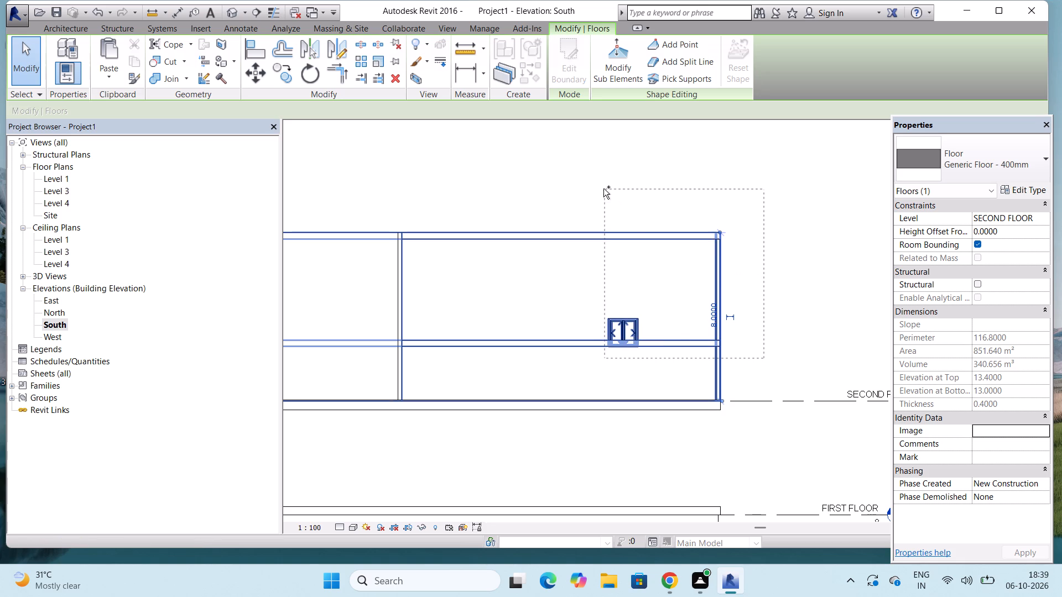
{"action": "left_click_drag", "start_coordinate": [603, 188], "coordinate": [370, 128], "text": "ctrl"}
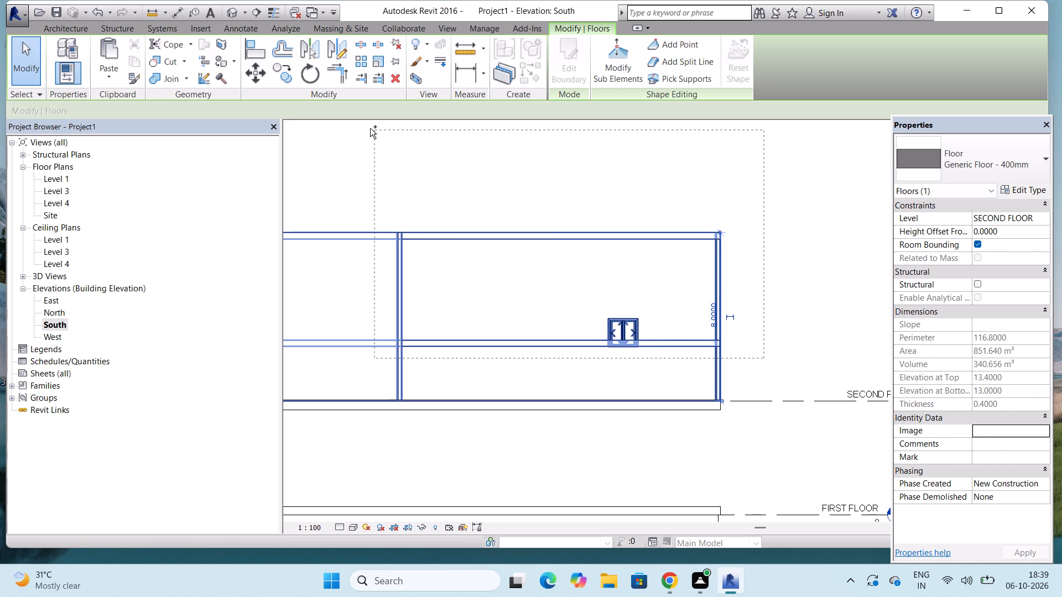
{"action": "left_click_drag", "start_coordinate": [370, 128], "coordinate": [369, 128], "text": "ctrl"}
{"action": "scroll", "coordinate": [683, 226], "scroll_direction": "down", "scroll_amount": 4}
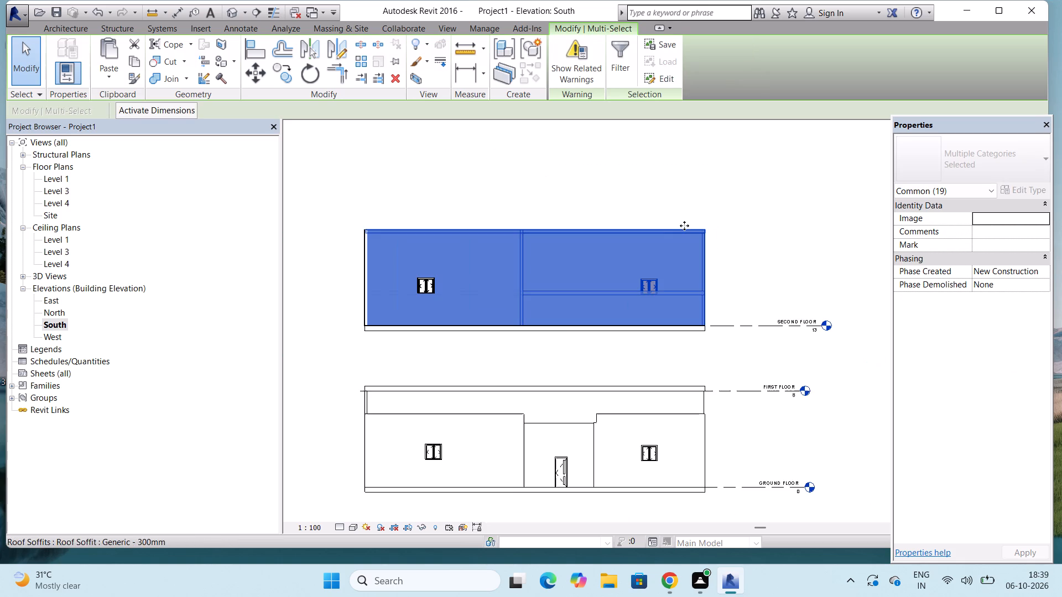
{"action": "scroll", "coordinate": [278, 186], "scroll_direction": "up", "scroll_amount": 4}
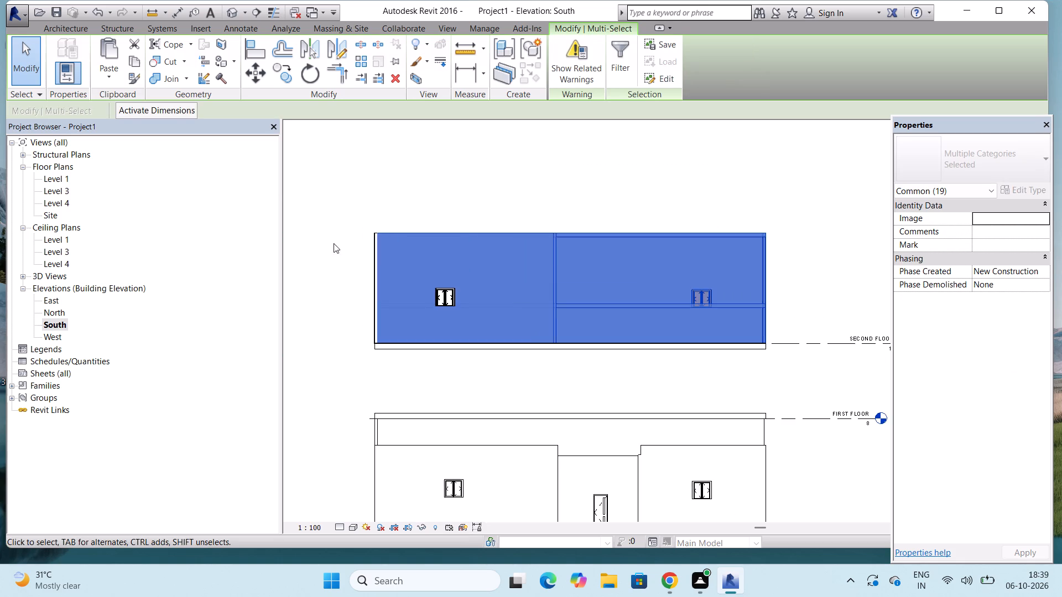
{"action": "scroll", "coordinate": [357, 247], "scroll_direction": "up", "scroll_amount": 6}
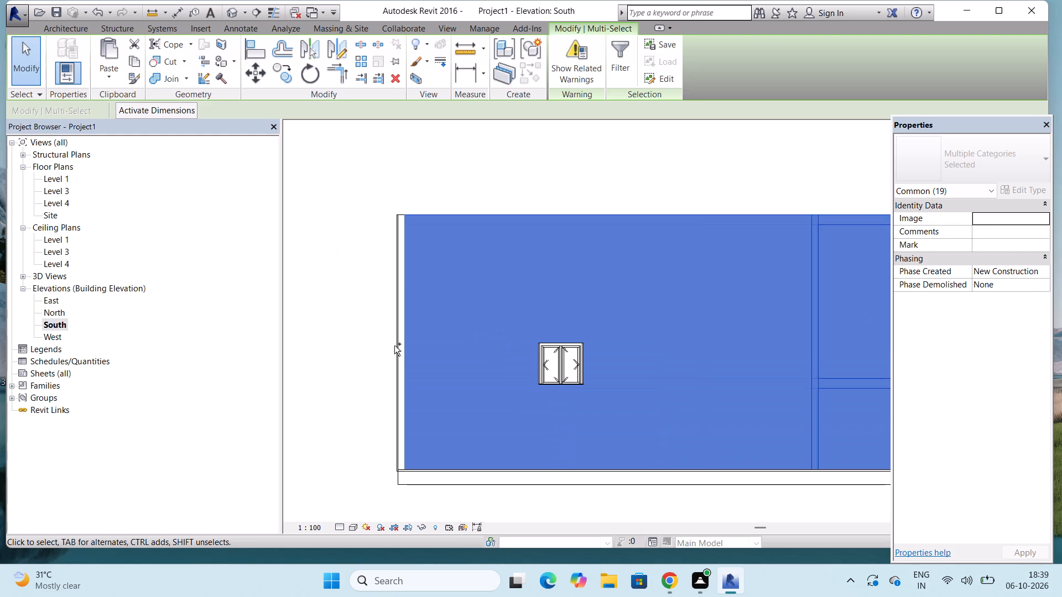
{"action": "left_click_drag", "start_coordinate": [549, 158], "coordinate": [402, 247], "text": "ctrl"}
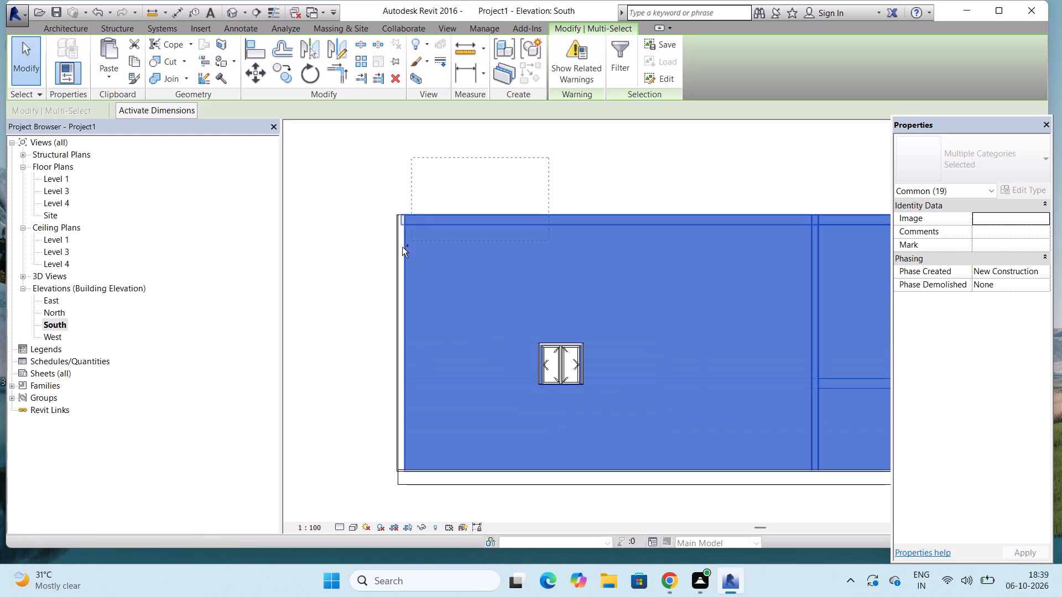
{"action": "left_click_drag", "start_coordinate": [402, 247], "coordinate": [363, 285], "text": "ctrl"}
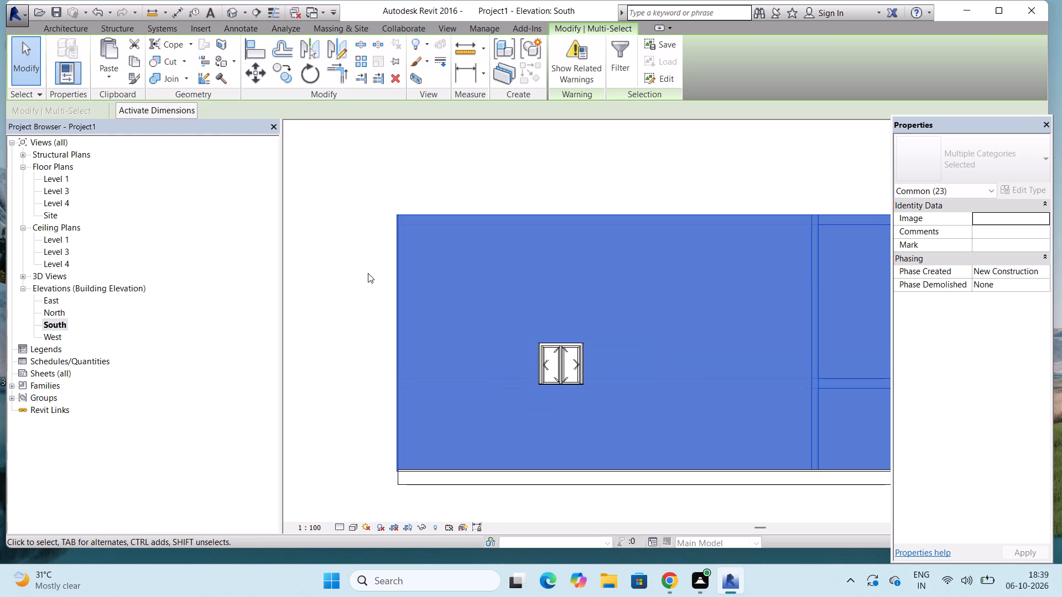
{"action": "scroll", "coordinate": [361, 277], "scroll_direction": "down", "scroll_amount": 7}
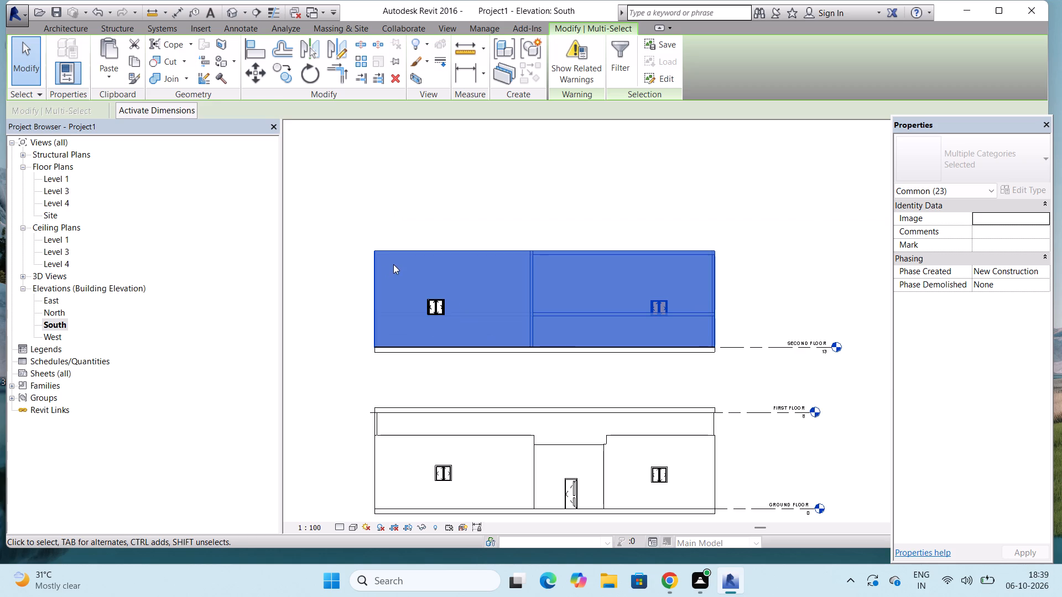
{"action": "left_click", "coordinate": [251, 71]}
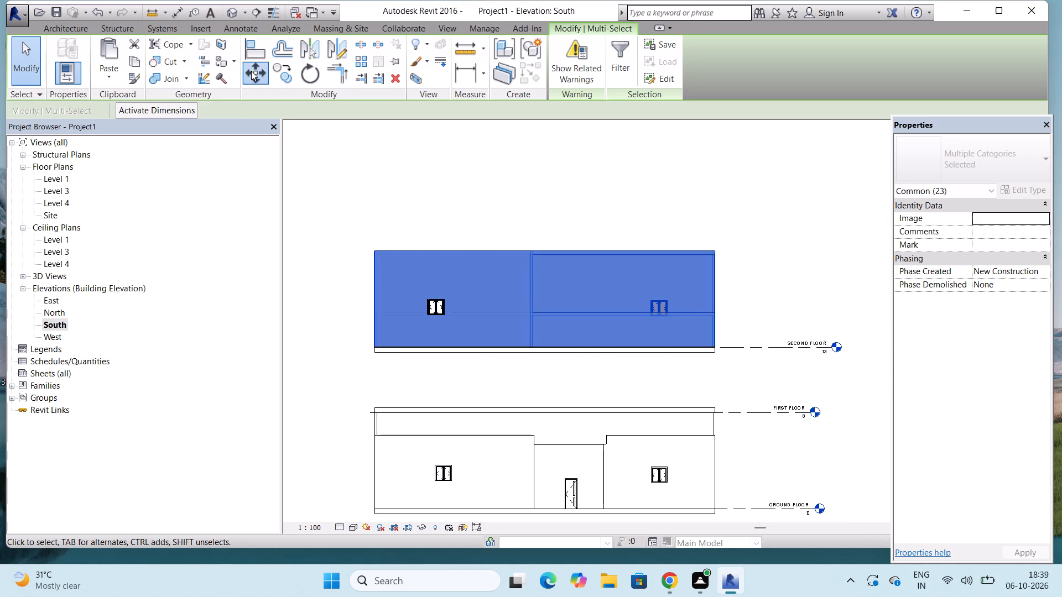
{"action": "scroll", "coordinate": [366, 354], "scroll_direction": "up", "scroll_amount": 7}
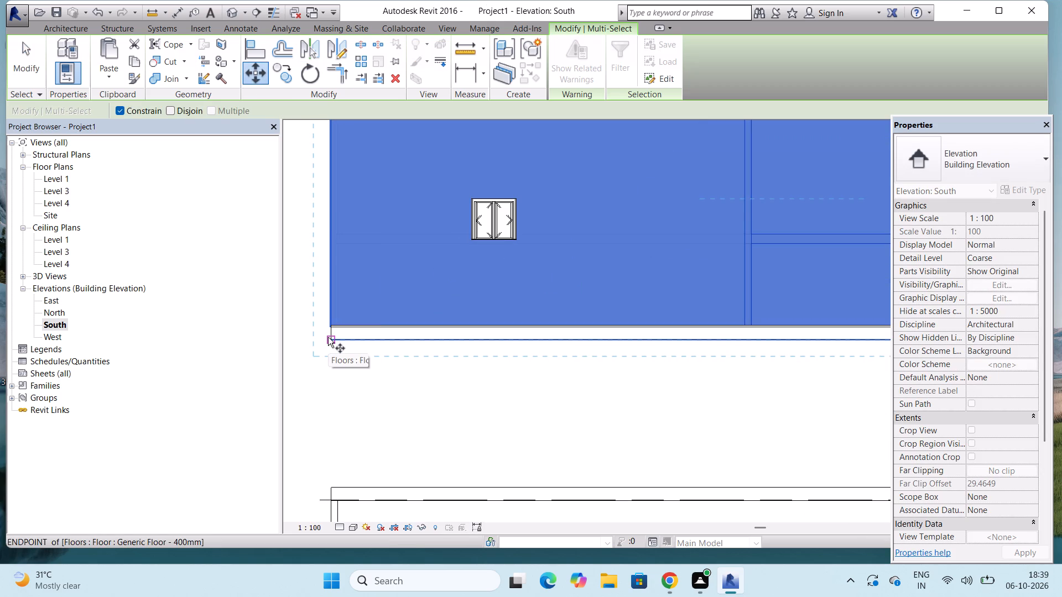
{"action": "left_click", "coordinate": [328, 337]}
{"action": "scroll", "coordinate": [328, 337], "scroll_direction": "down", "scroll_amount": 5}
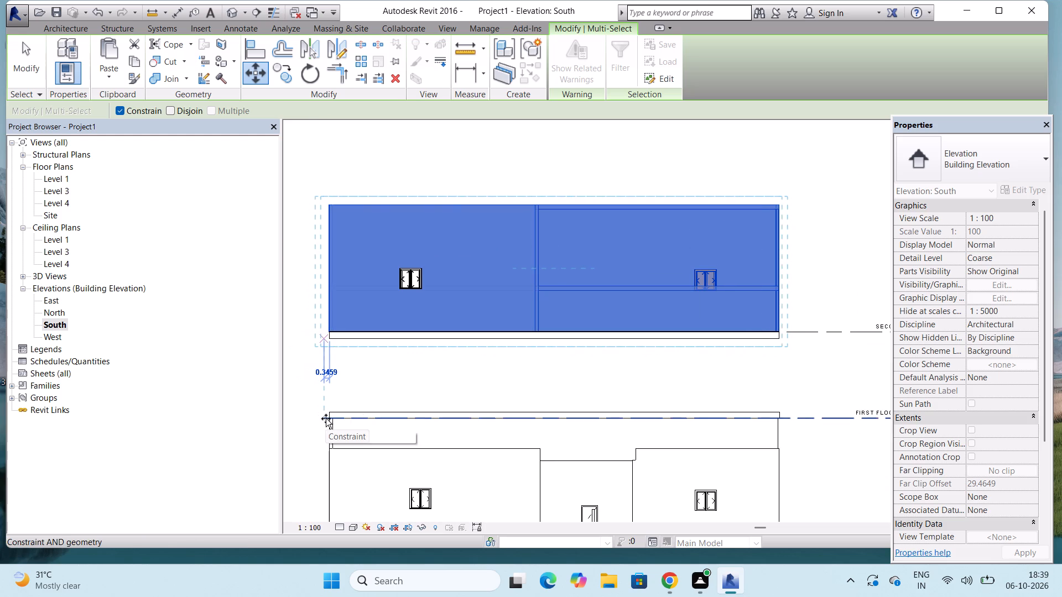
{"action": "scroll", "coordinate": [336, 418], "scroll_direction": "up", "scroll_amount": 8}
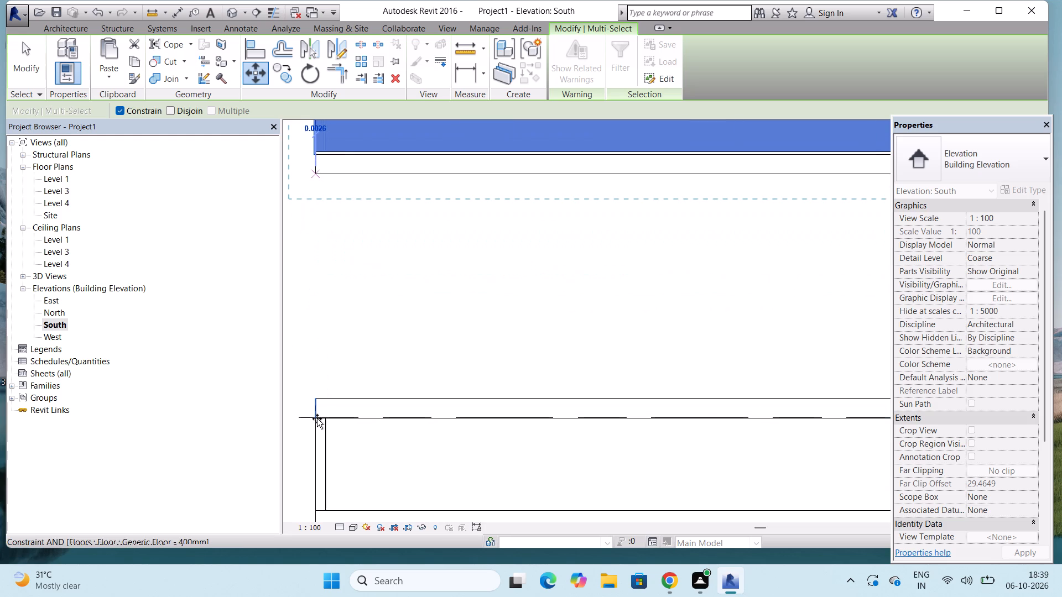
{"action": "left_click", "coordinate": [317, 418]}
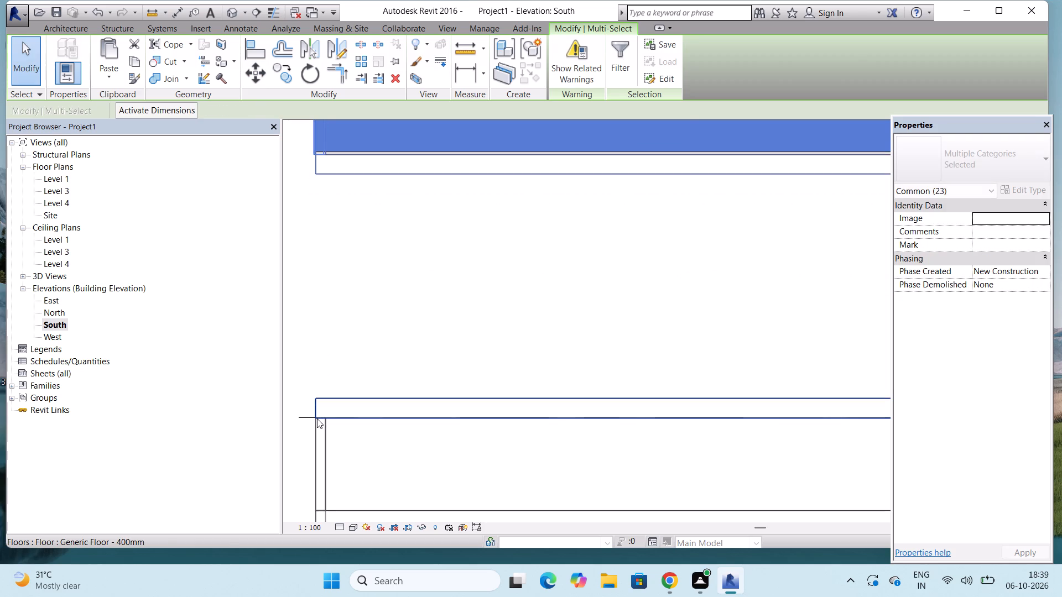
{"action": "scroll", "coordinate": [426, 326], "scroll_direction": "down", "scroll_amount": 9}
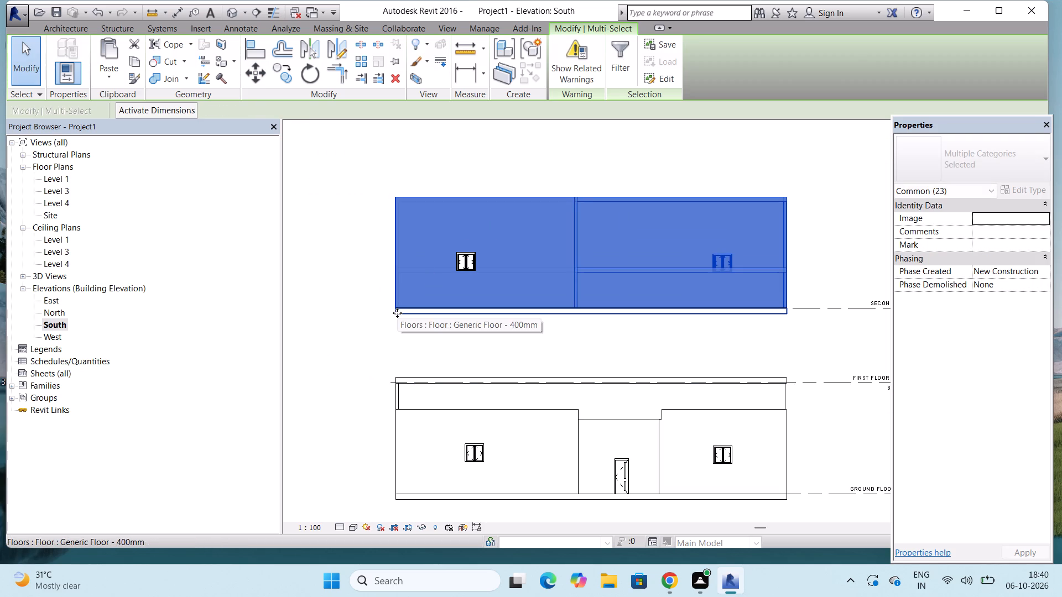
Shift the selected upper-storey elements freehand about 4.95 m down, lining up the slab's lower corner with the FIRST FLOOR level.
{"action": "left_click_drag", "start_coordinate": [395, 313], "coordinate": [395, 356]}
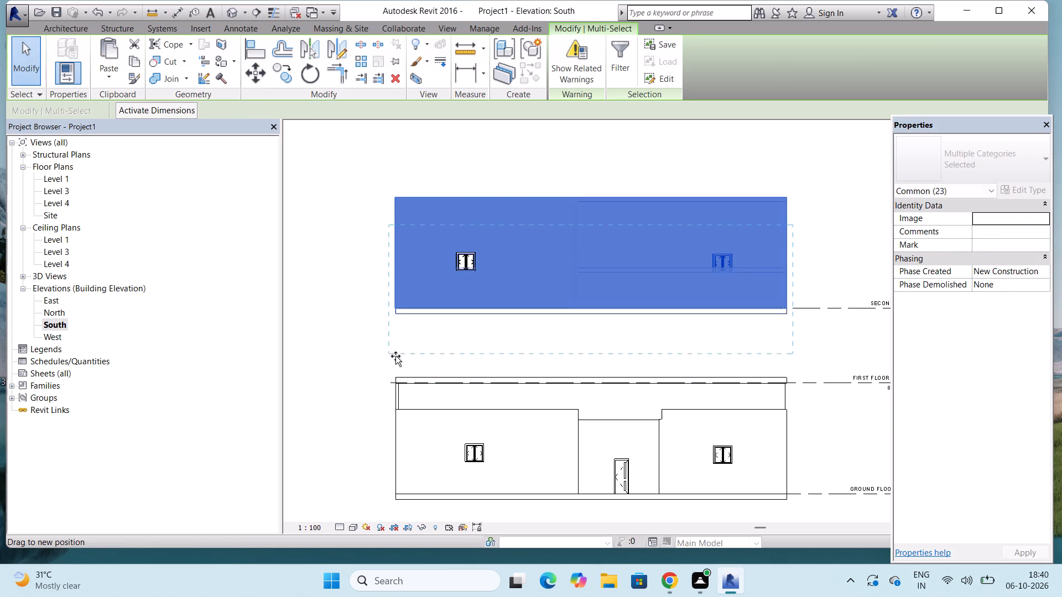
{"action": "left_click_drag", "start_coordinate": [395, 356], "coordinate": [394, 407]}
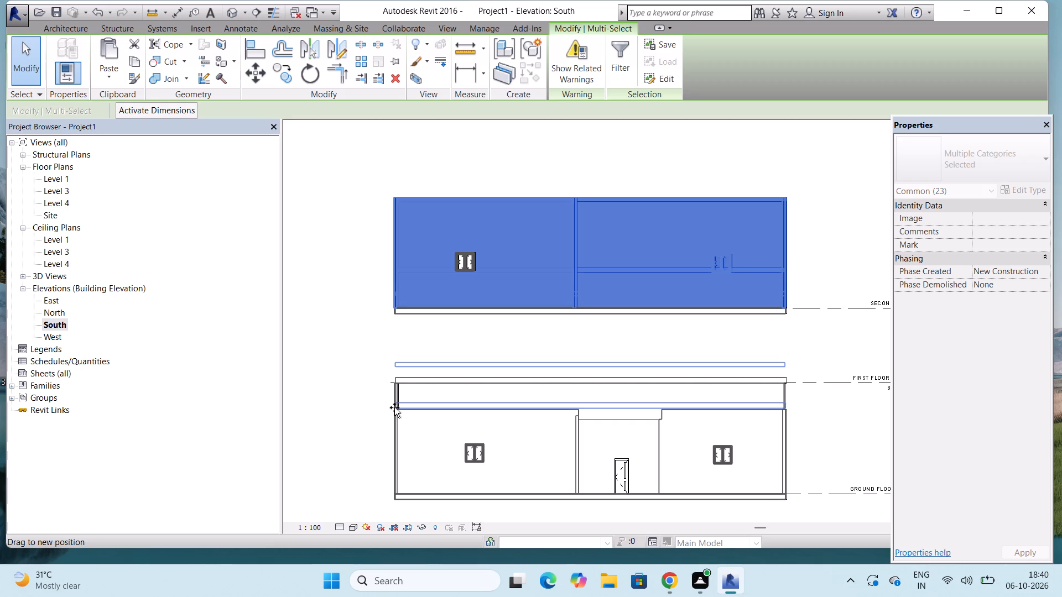
{"action": "left_click_drag", "start_coordinate": [394, 407], "coordinate": [399, 387]}
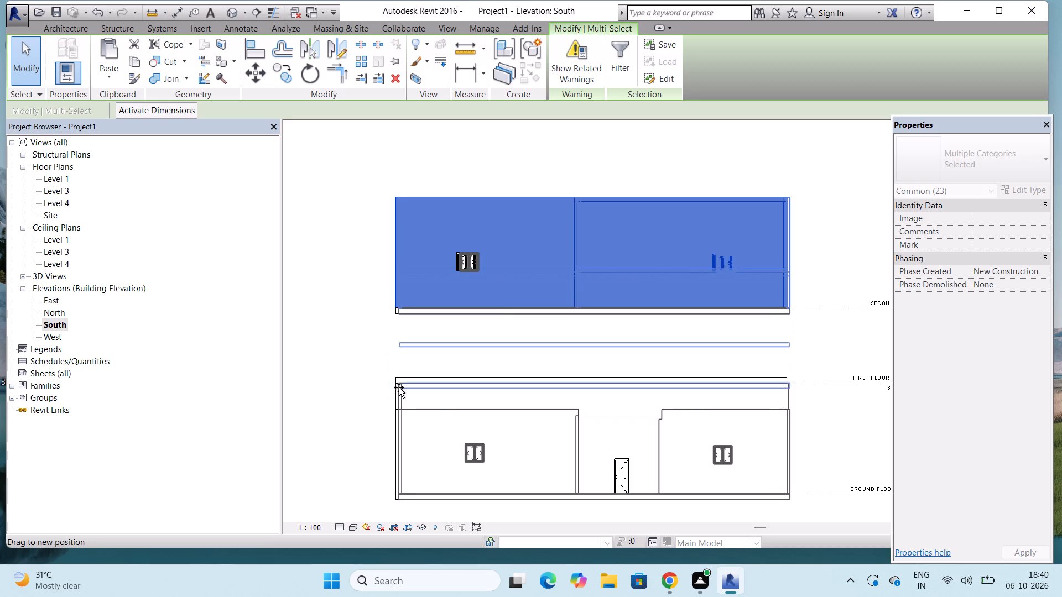
{"action": "left_click_drag", "start_coordinate": [399, 387], "coordinate": [397, 384]}
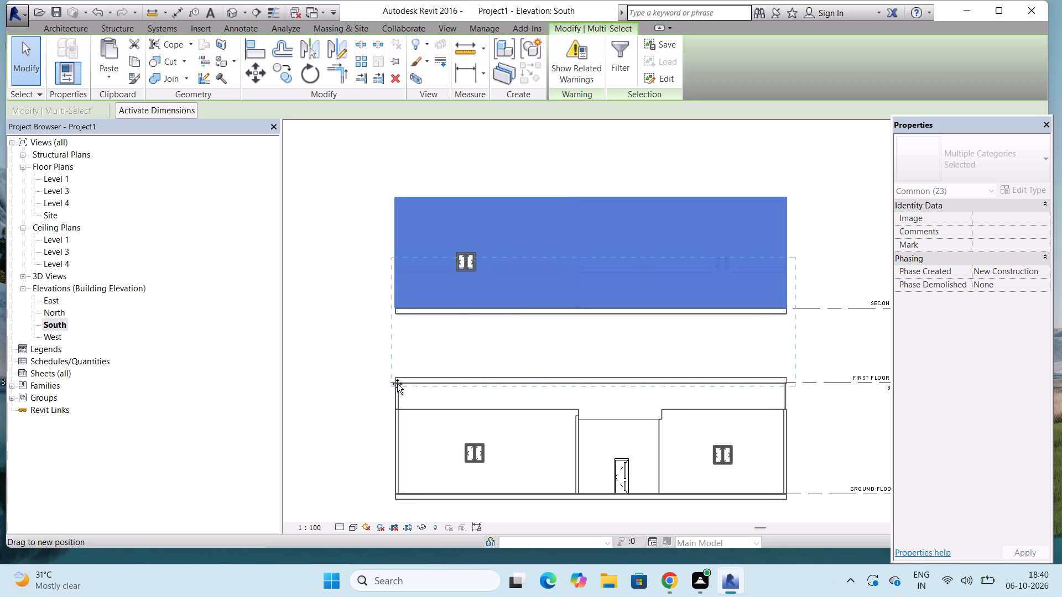
{"action": "left_click_drag", "start_coordinate": [397, 384], "coordinate": [397, 383]}
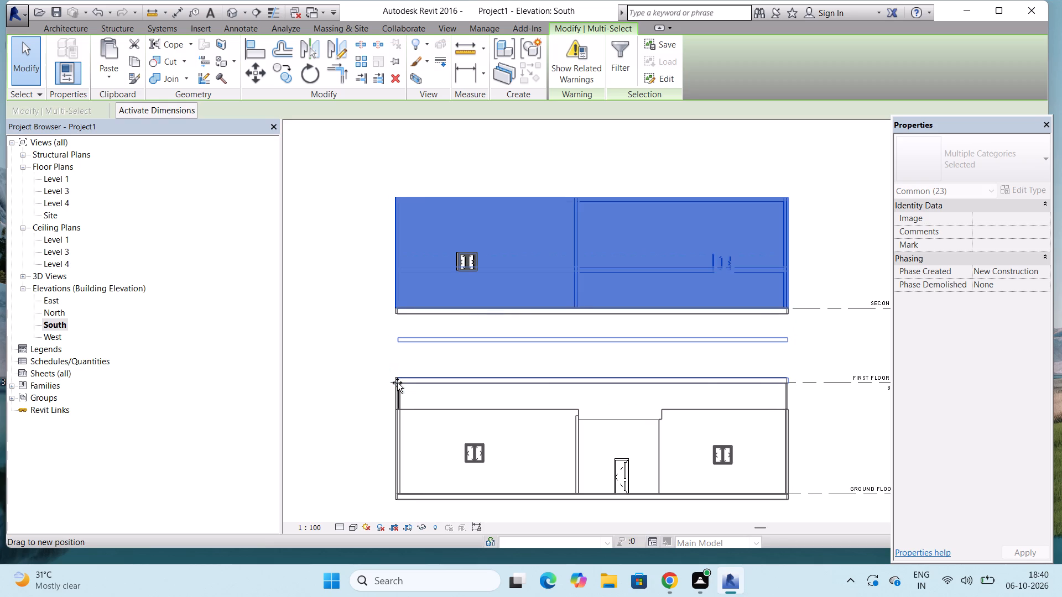
{"action": "left_click_drag", "start_coordinate": [397, 383], "coordinate": [394, 381]}
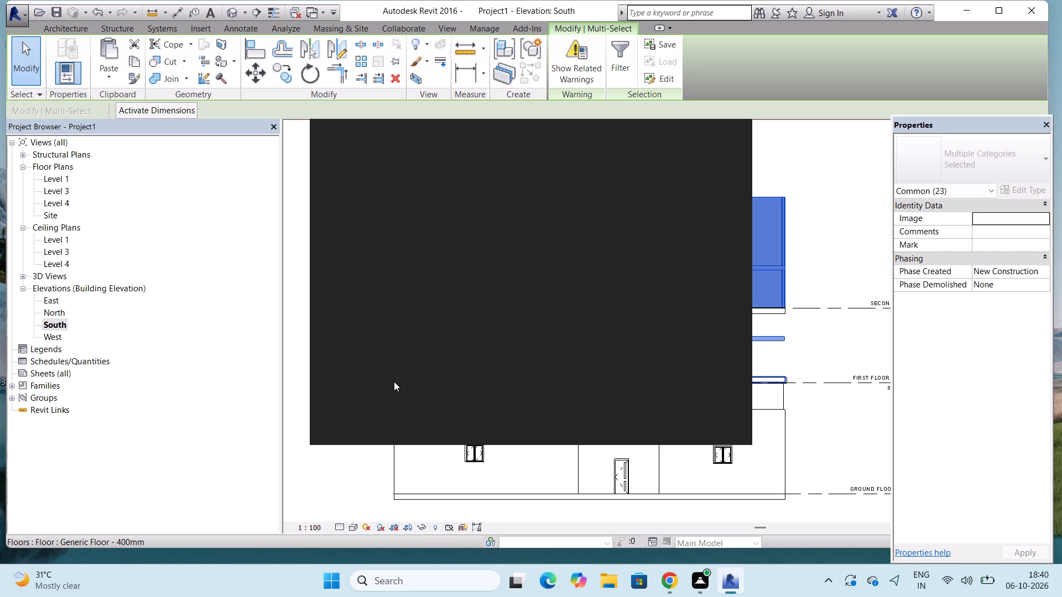
{"action": "left_click", "coordinate": [729, 138]}
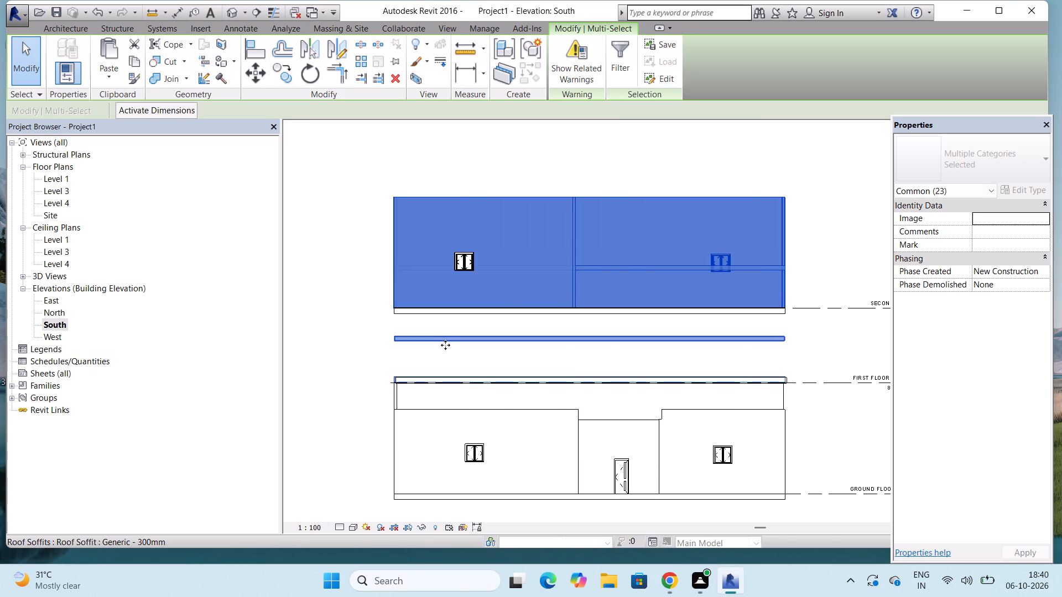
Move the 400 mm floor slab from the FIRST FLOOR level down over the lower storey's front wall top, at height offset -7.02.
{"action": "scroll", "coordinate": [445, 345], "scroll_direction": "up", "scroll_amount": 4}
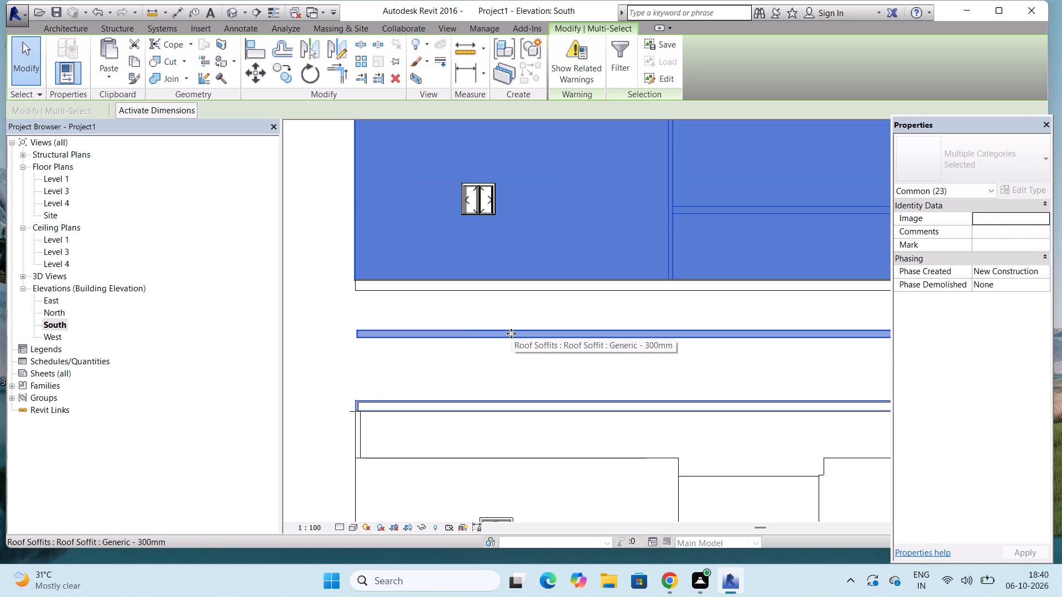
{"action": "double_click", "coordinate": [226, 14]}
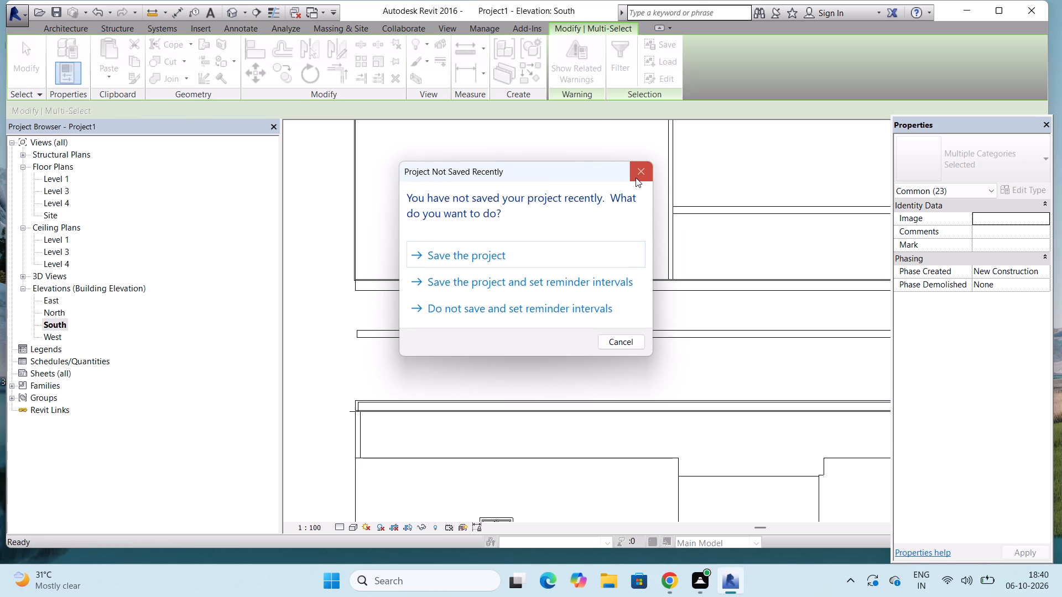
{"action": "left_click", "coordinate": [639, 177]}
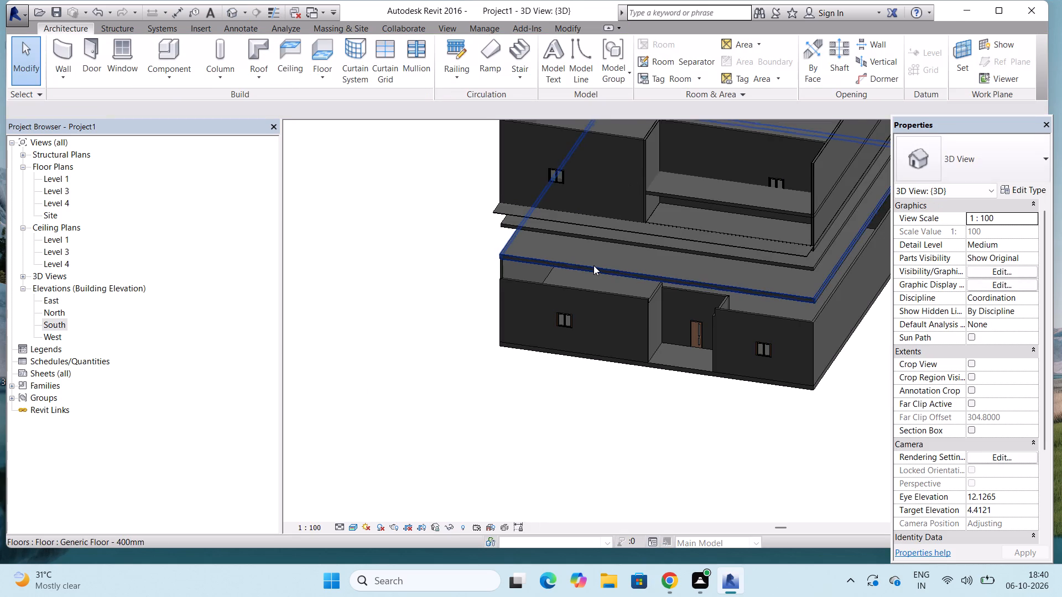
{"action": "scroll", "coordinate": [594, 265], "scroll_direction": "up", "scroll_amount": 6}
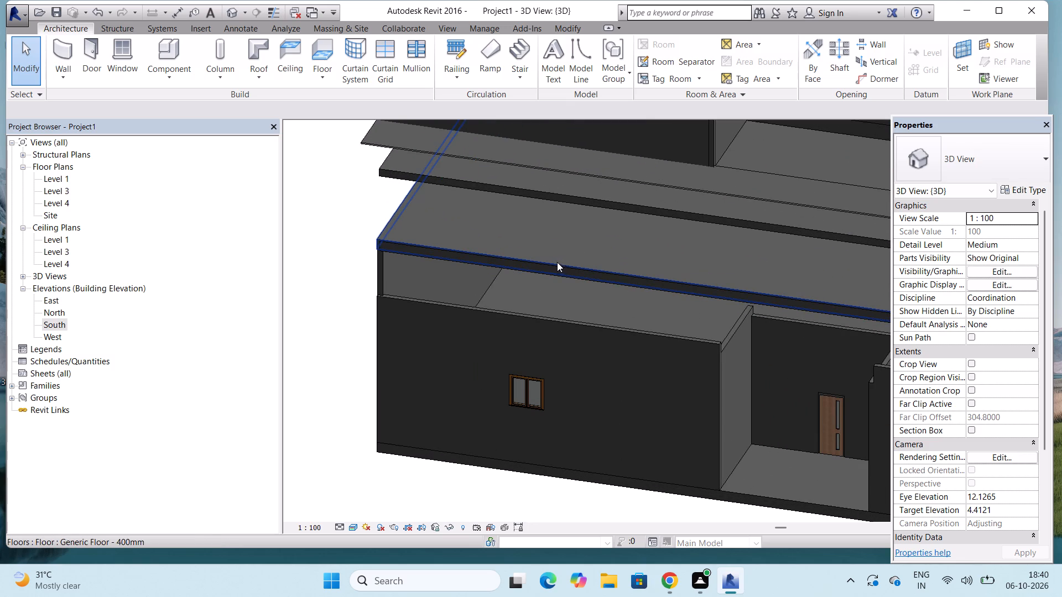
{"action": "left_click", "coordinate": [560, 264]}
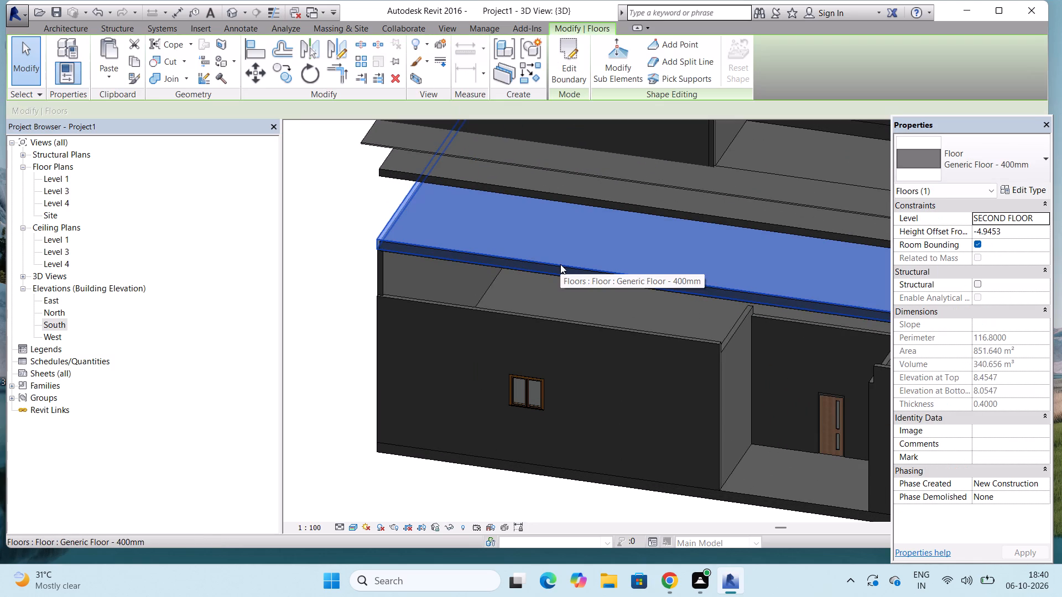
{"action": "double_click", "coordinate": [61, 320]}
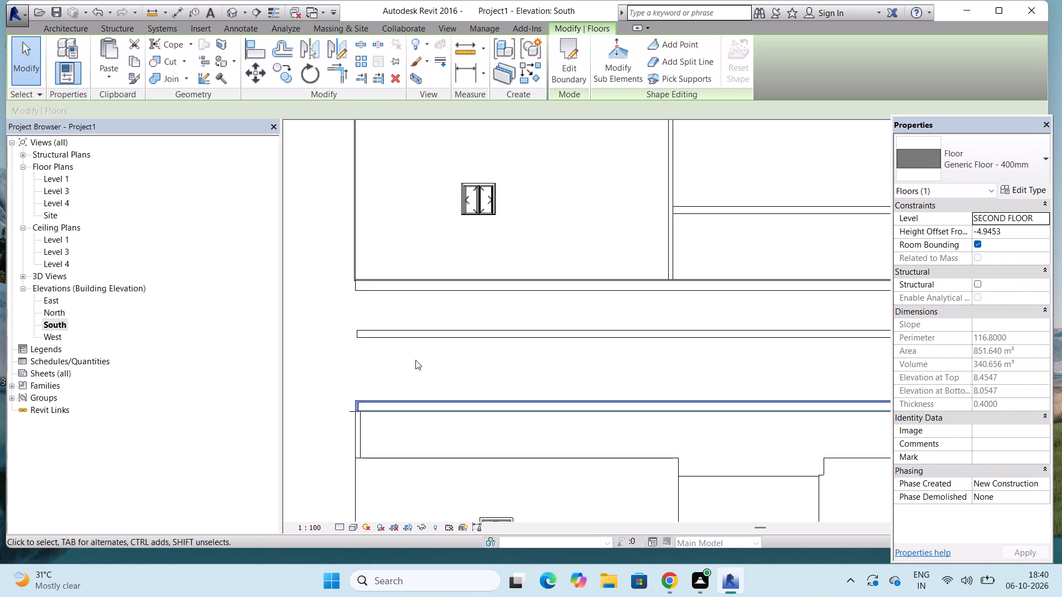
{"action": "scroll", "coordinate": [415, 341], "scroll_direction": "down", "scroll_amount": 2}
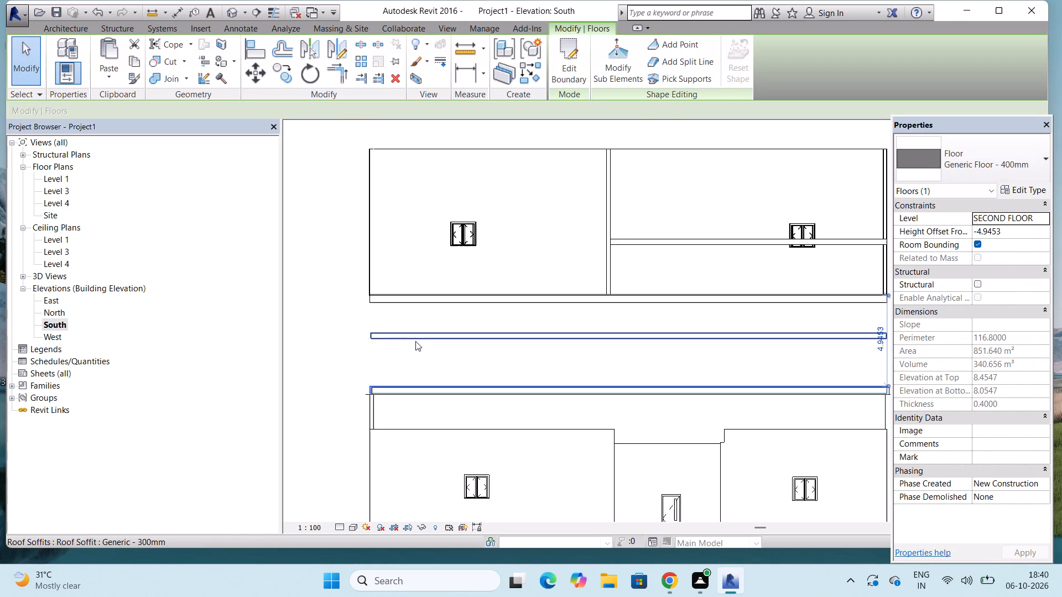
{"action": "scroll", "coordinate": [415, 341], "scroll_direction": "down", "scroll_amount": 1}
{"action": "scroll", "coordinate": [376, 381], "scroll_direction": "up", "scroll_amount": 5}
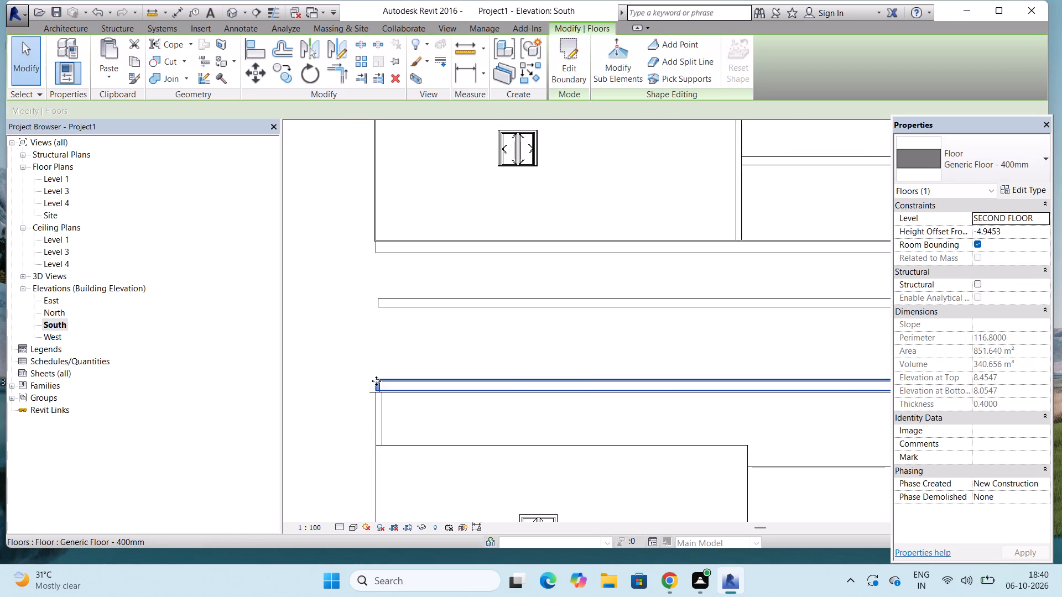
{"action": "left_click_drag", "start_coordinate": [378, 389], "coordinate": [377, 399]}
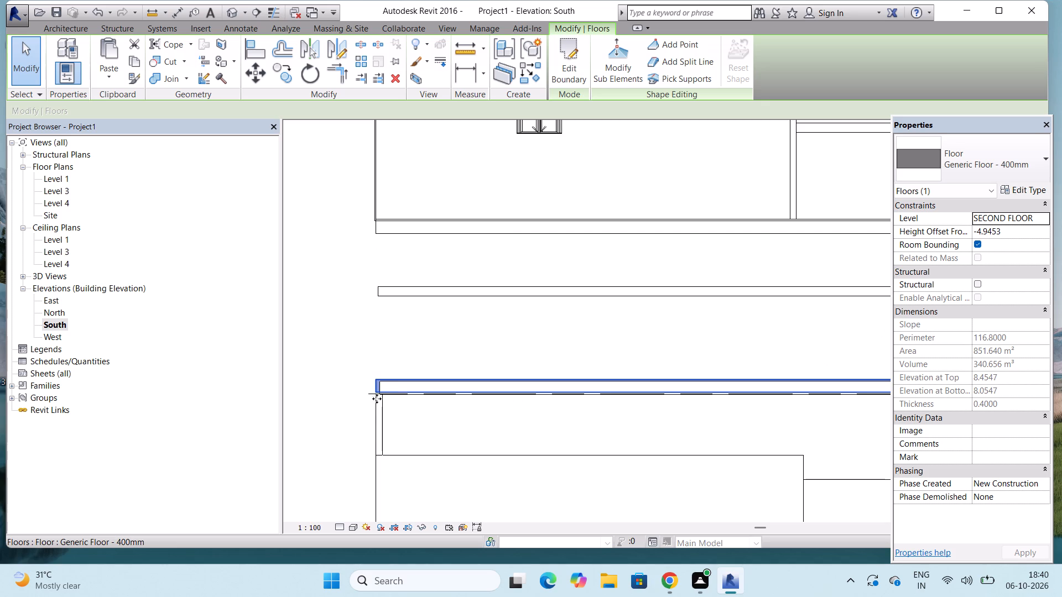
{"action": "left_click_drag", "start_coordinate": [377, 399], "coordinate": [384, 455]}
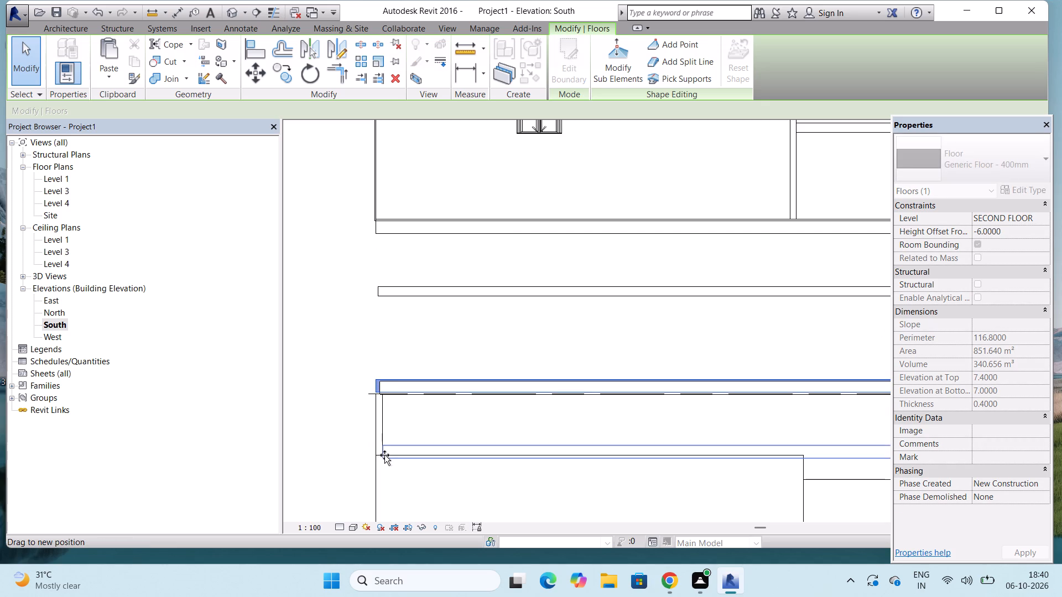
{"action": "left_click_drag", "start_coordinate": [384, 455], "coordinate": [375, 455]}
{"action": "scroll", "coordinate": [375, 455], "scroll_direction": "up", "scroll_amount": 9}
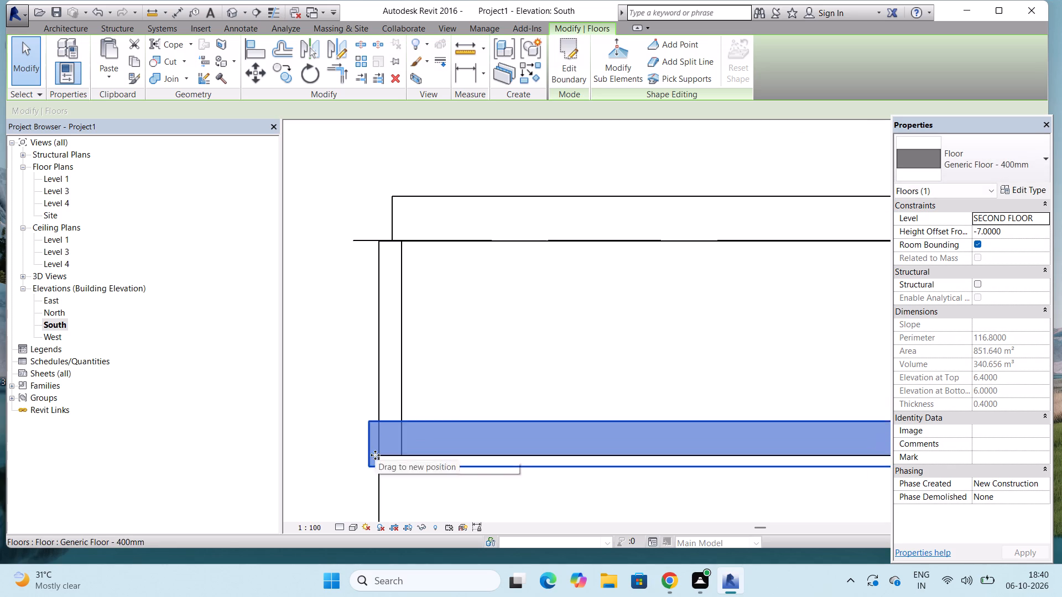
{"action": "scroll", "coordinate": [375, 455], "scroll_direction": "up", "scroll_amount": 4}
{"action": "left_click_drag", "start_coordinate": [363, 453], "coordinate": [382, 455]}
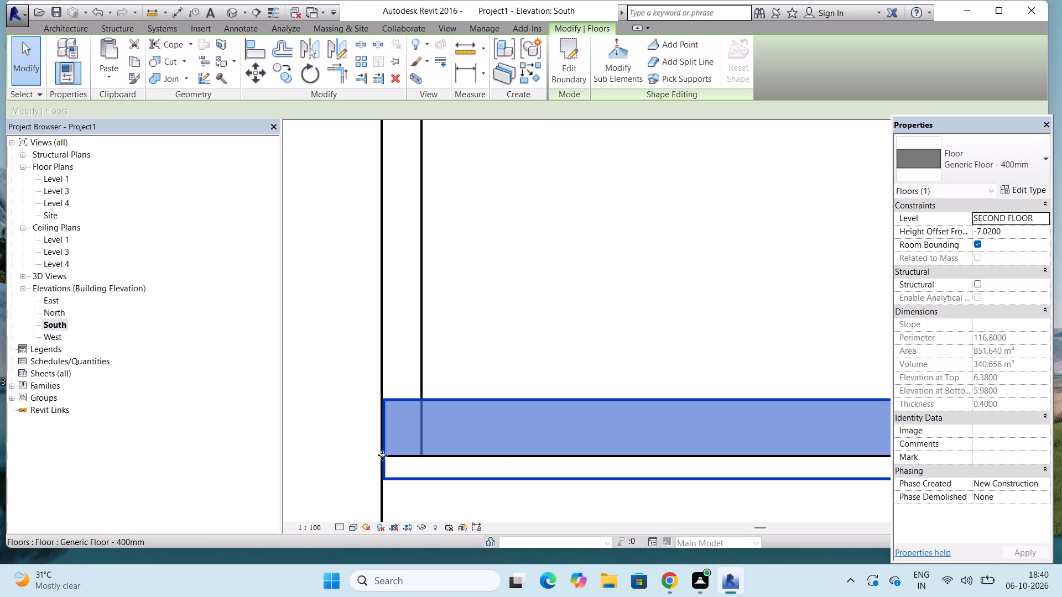
Examine the separated floor slabs in 3D, checking how the slab at height offset -5.004 meets the lower storey's walls and corners.
{"action": "scroll", "coordinate": [381, 453], "scroll_direction": "down", "scroll_amount": 15}
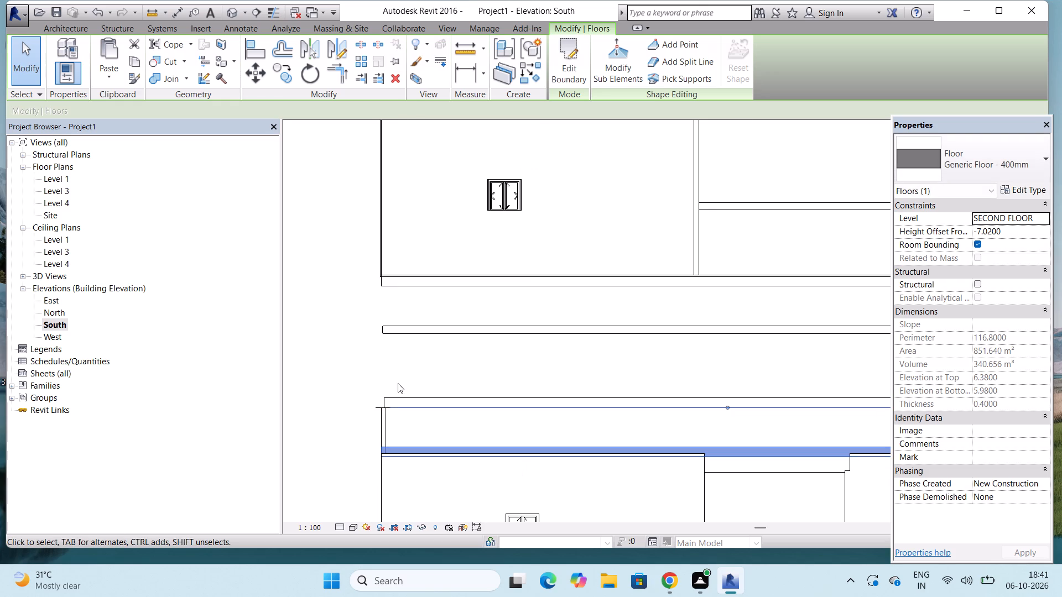
{"action": "double_click", "coordinate": [403, 402]}
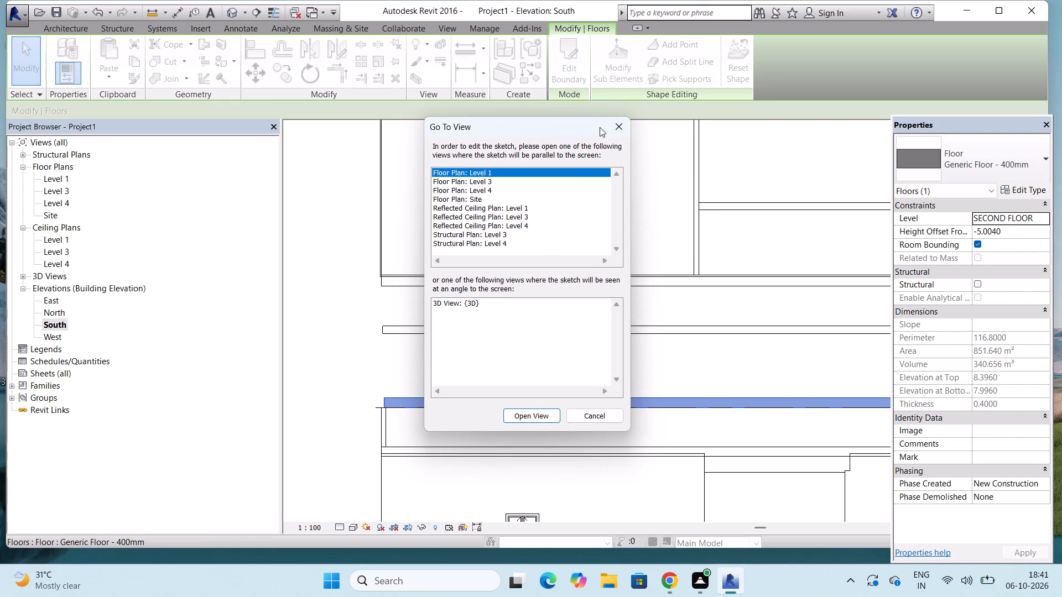
{"action": "left_click", "coordinate": [615, 120]}
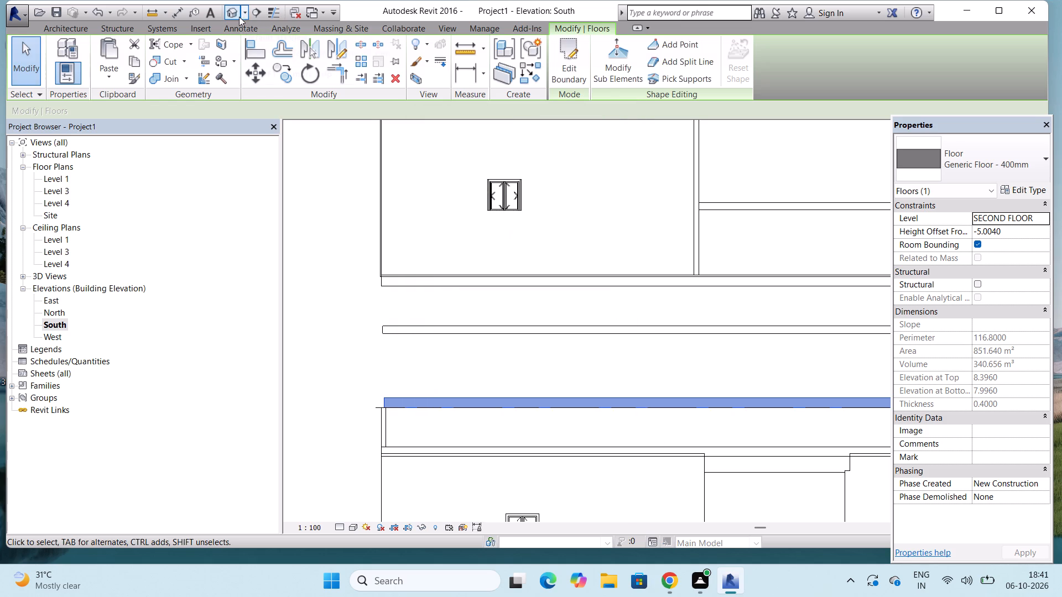
{"action": "left_click", "coordinate": [232, 13]}
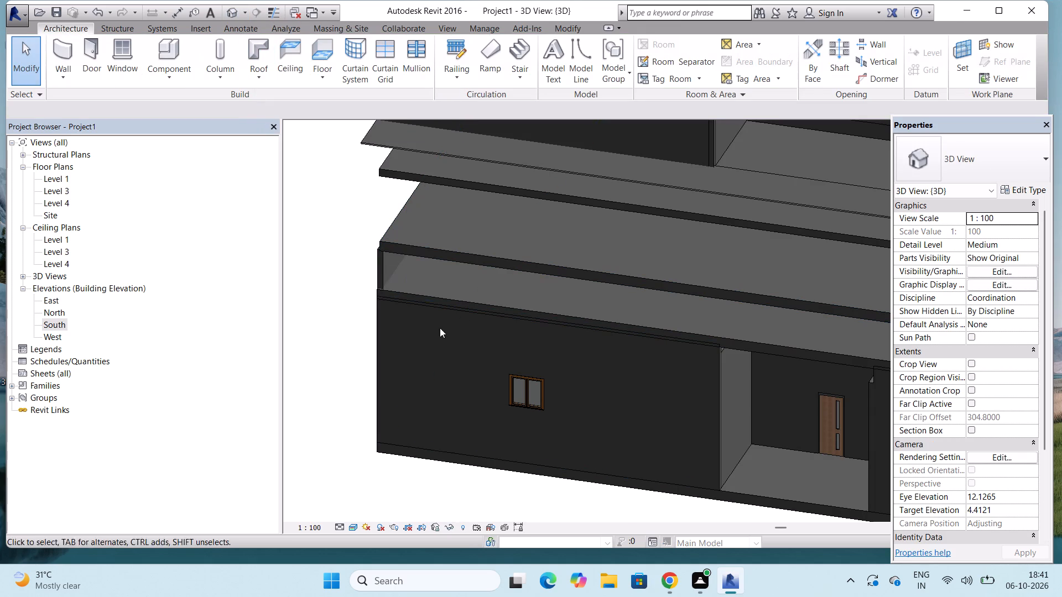
{"action": "scroll", "coordinate": [442, 250], "scroll_direction": "up", "scroll_amount": 4}
{"action": "scroll", "coordinate": [353, 237], "scroll_direction": "up", "scroll_amount": 4}
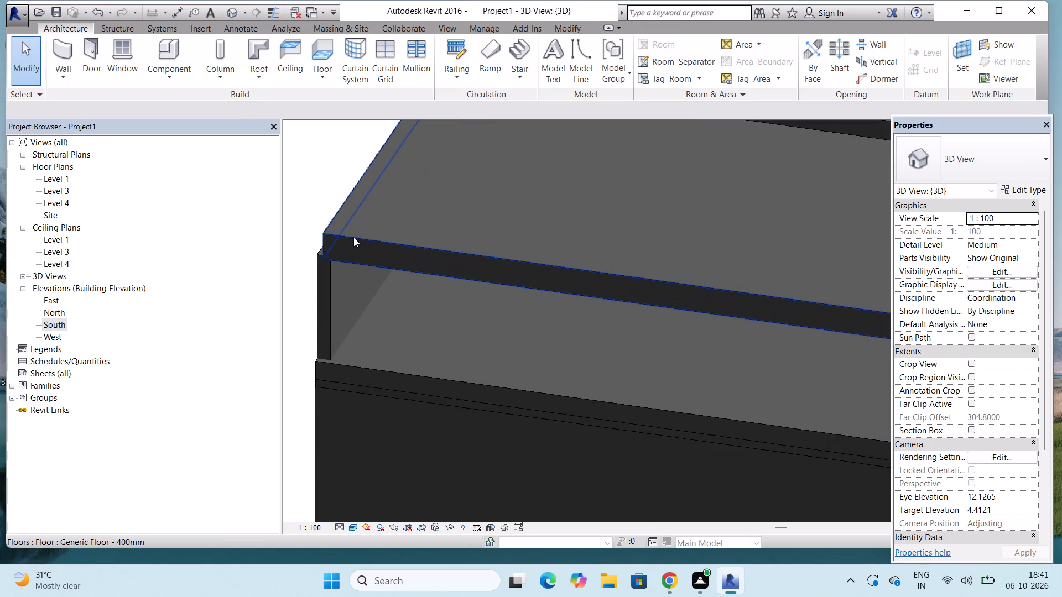
{"action": "scroll", "coordinate": [353, 237], "scroll_direction": "up", "scroll_amount": 5}
{"action": "scroll", "coordinate": [371, 247], "scroll_direction": "down", "scroll_amount": 3}
{"action": "left_click", "coordinate": [376, 250]}
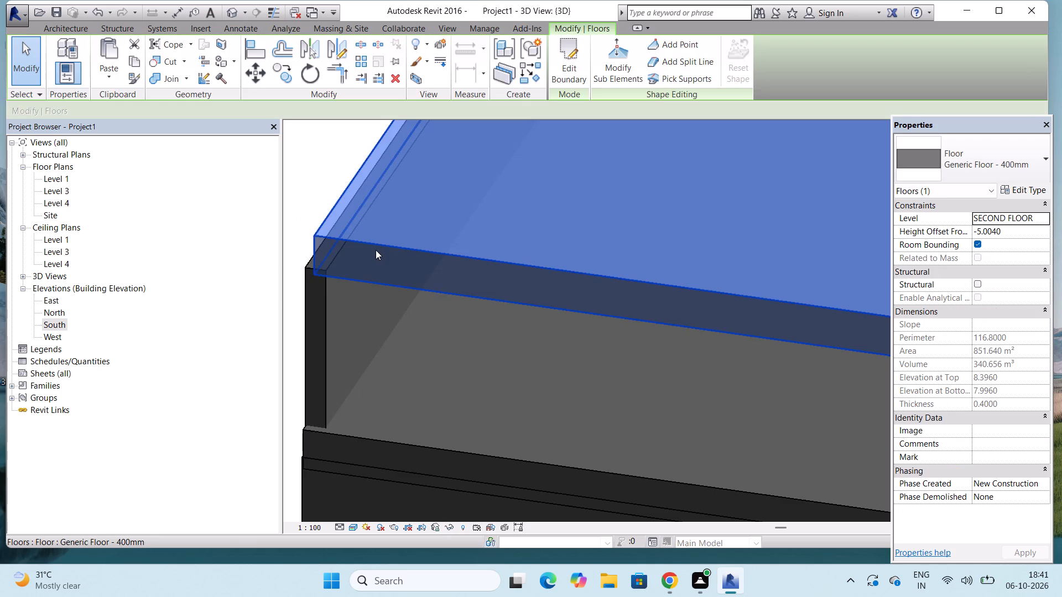
{"action": "scroll", "coordinate": [355, 248], "scroll_direction": "up", "scroll_amount": 4}
{"action": "scroll", "coordinate": [436, 243], "scroll_direction": "down", "scroll_amount": 4}
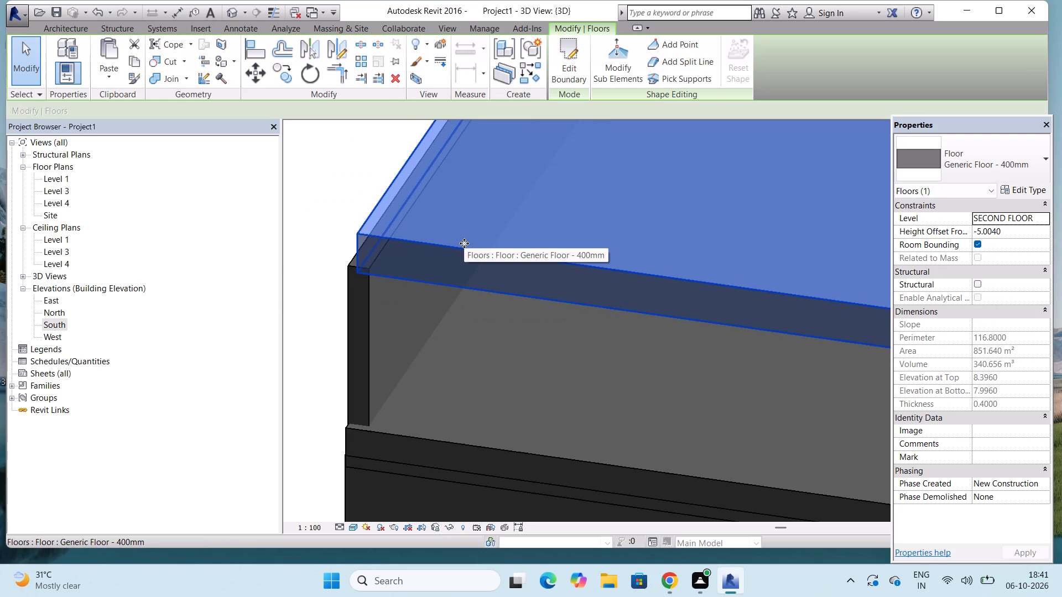
{"action": "scroll", "coordinate": [464, 244], "scroll_direction": "down", "scroll_amount": 14}
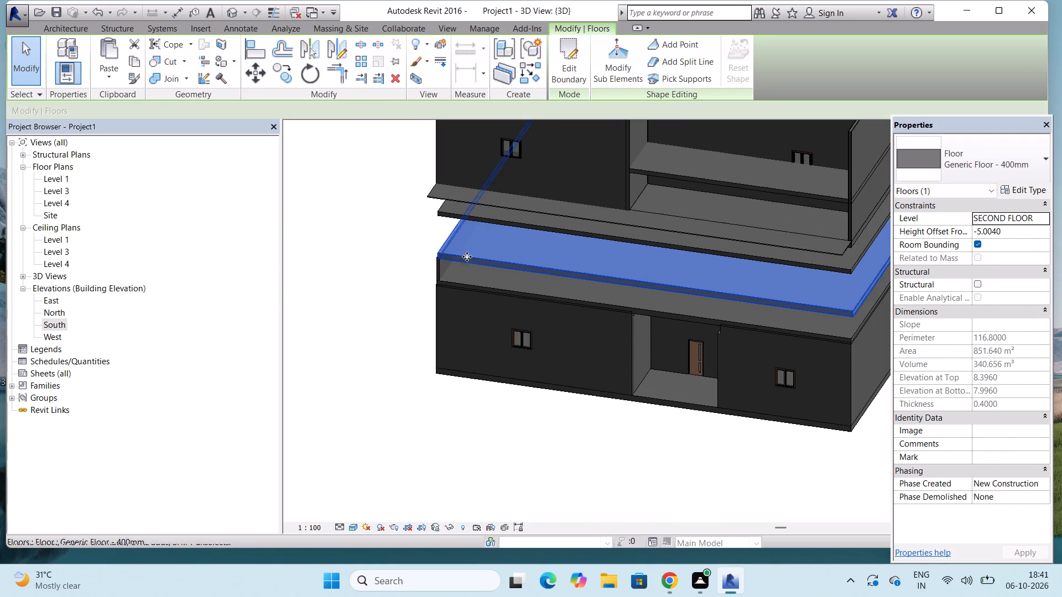
{"action": "scroll", "coordinate": [811, 229], "scroll_direction": "up", "scroll_amount": 8}
{"action": "scroll", "coordinate": [637, 298], "scroll_direction": "down", "scroll_amount": 4}
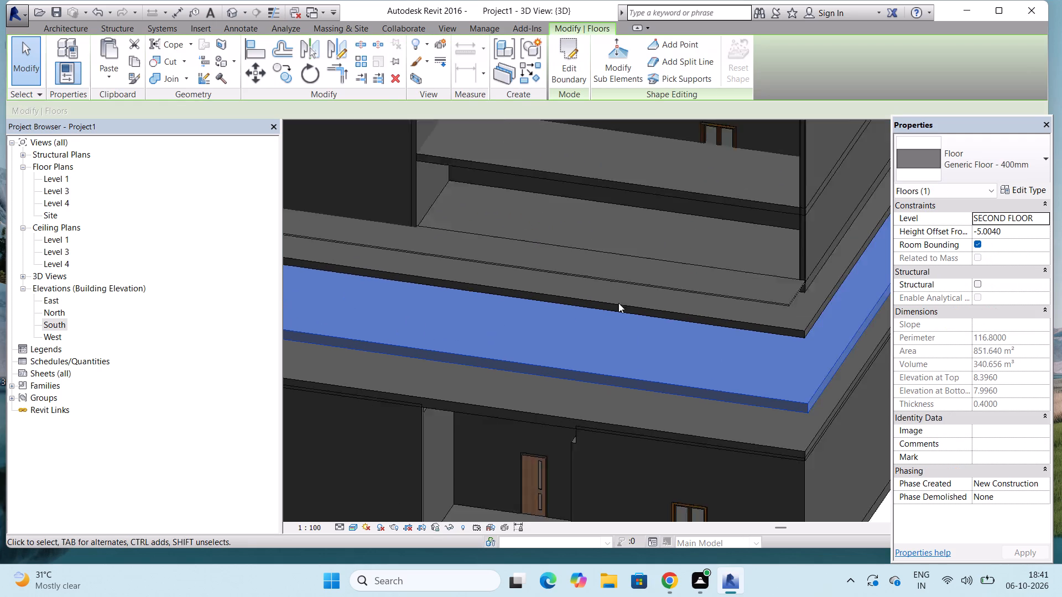
{"action": "scroll", "coordinate": [618, 303], "scroll_direction": "down", "scroll_amount": 7}
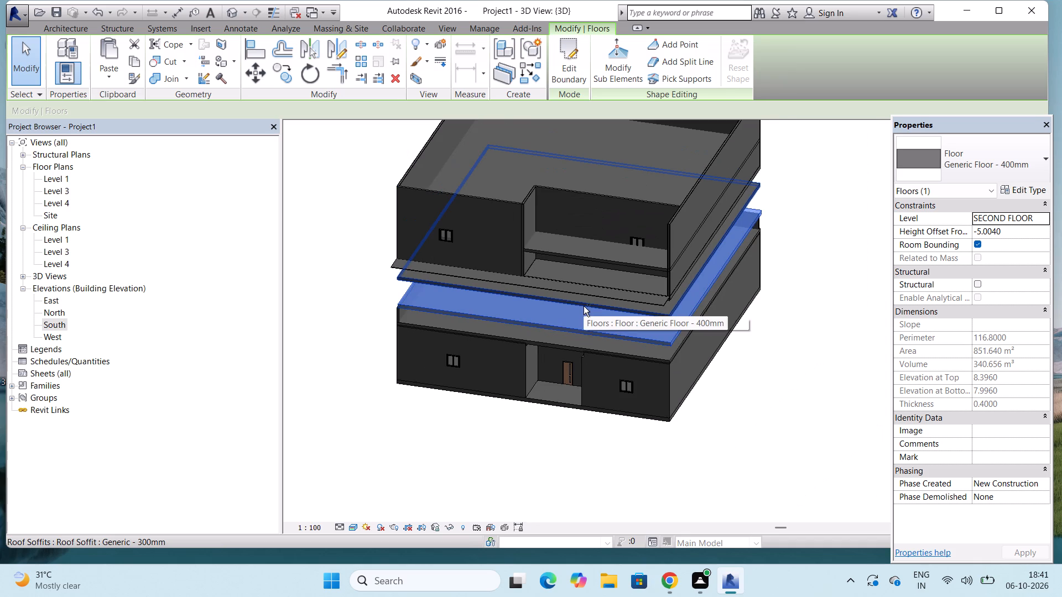
Undo the slab and upper-storey moves and the raised floor levels, back to the upper storey resting directly on the lower one.
{"action": "key", "text": "ctrl+z"}
{"action": "key", "text": "ctrl+z"}
{"action": "key", "text": "ctrl+z"}
{"action": "key", "text": "ctrl+z"}
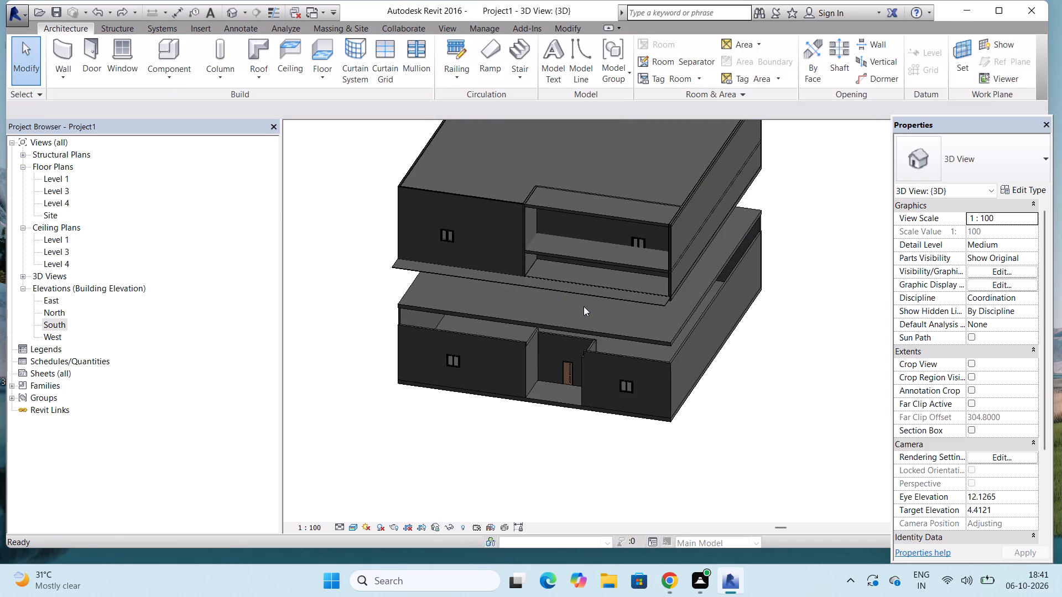
{"action": "key", "text": "ctrl+z"}
{"action": "key", "text": "ctrl+z"}
{"action": "key", "text": "ctrl+z"}
{"action": "key", "text": "ctrl+z"}
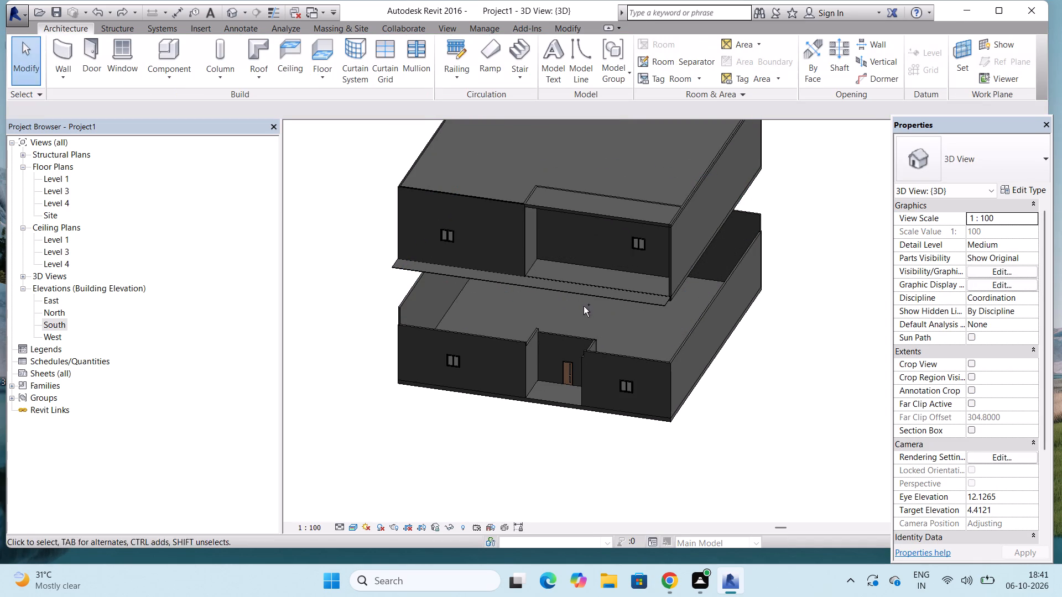
{"action": "key", "text": "ctrl+z"}
{"action": "key", "text": "ctrl+z"}
{"action": "key", "text": "ctrl+z"}
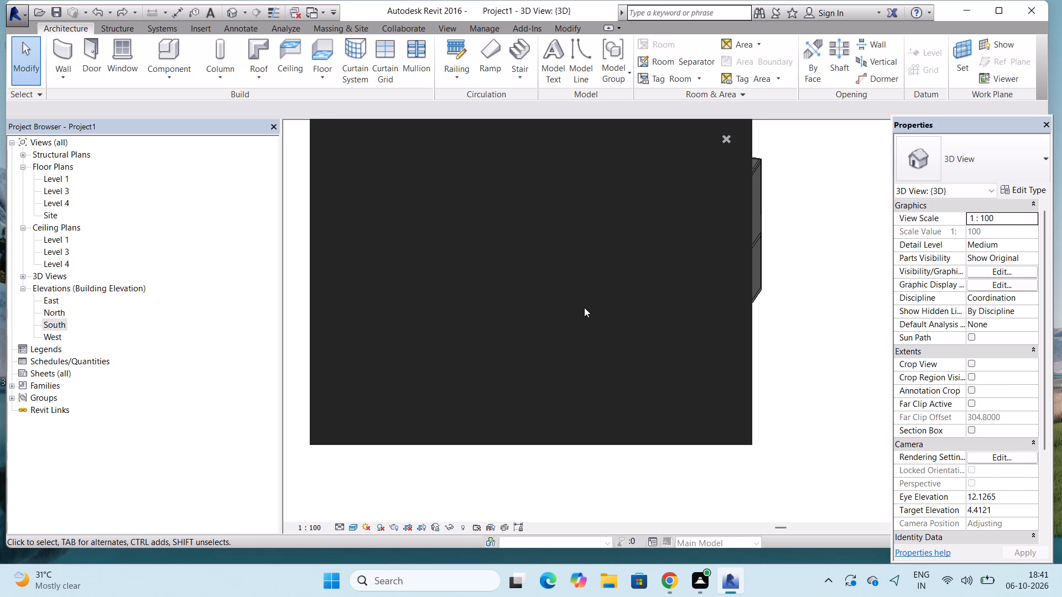
{"action": "left_click", "coordinate": [722, 139]}
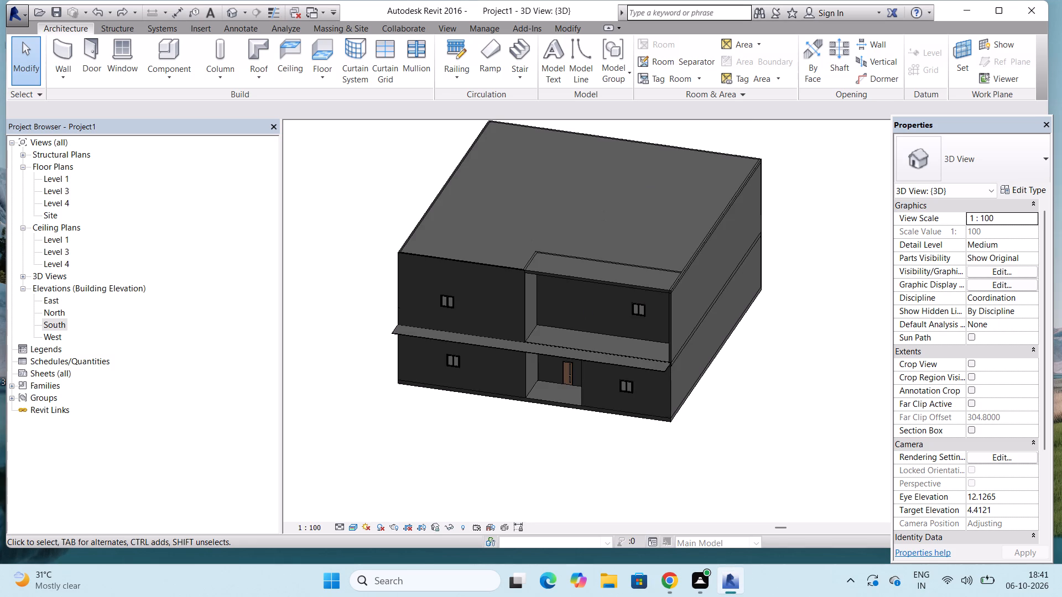
In the South elevation, lower the top of the ground-storey front wall left of the entrance to the FIRST FLOOR level, unconnected height 3.048.
{"action": "double_click", "coordinate": [63, 322]}
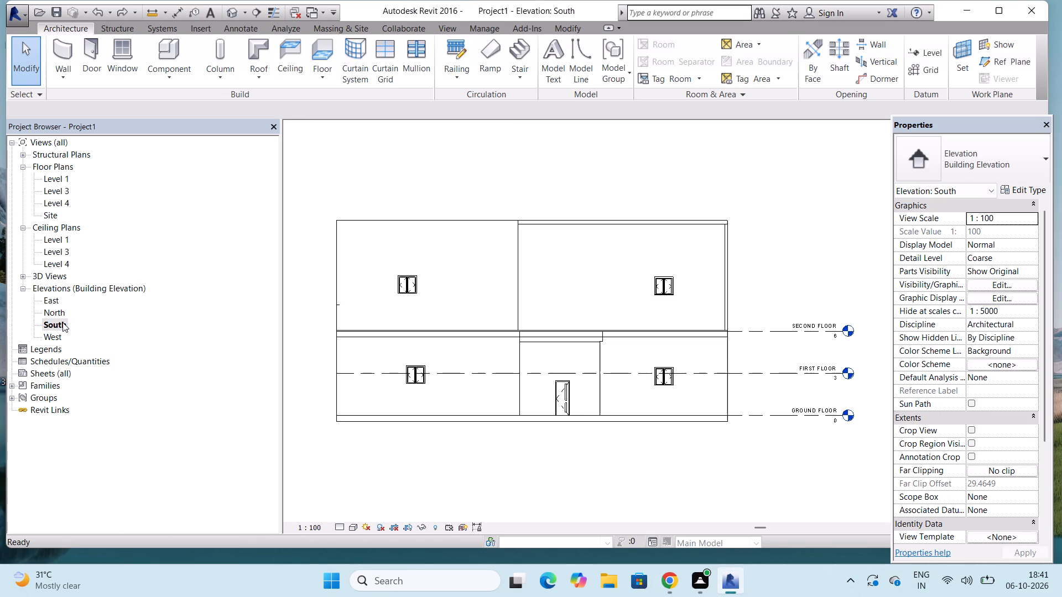
{"action": "scroll", "coordinate": [577, 361], "scroll_direction": "up", "scroll_amount": 2}
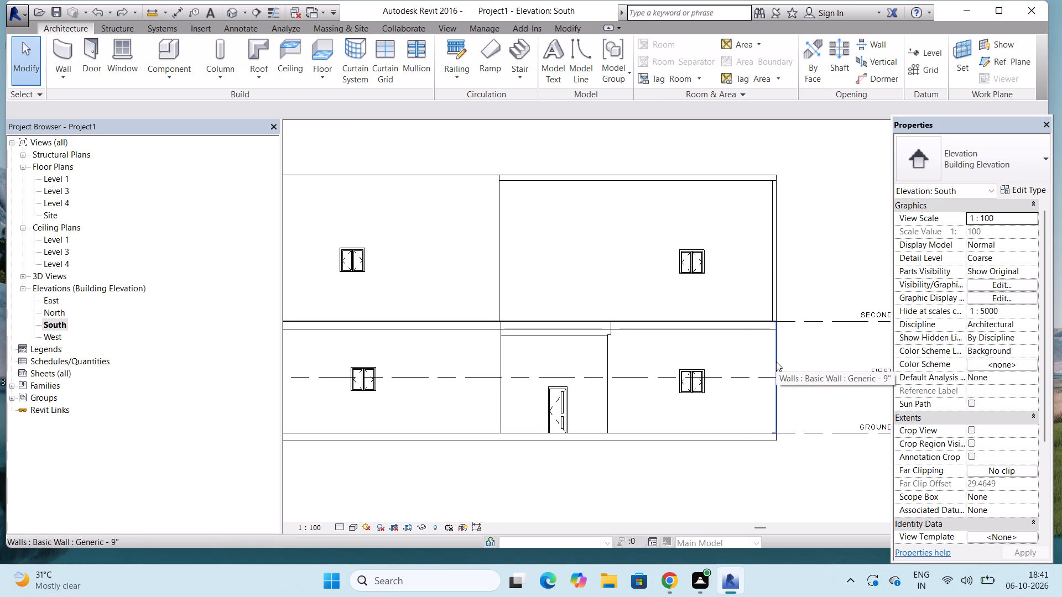
{"action": "left_click", "coordinate": [776, 362]}
{"action": "scroll", "coordinate": [672, 341], "scroll_direction": "down", "scroll_amount": 5}
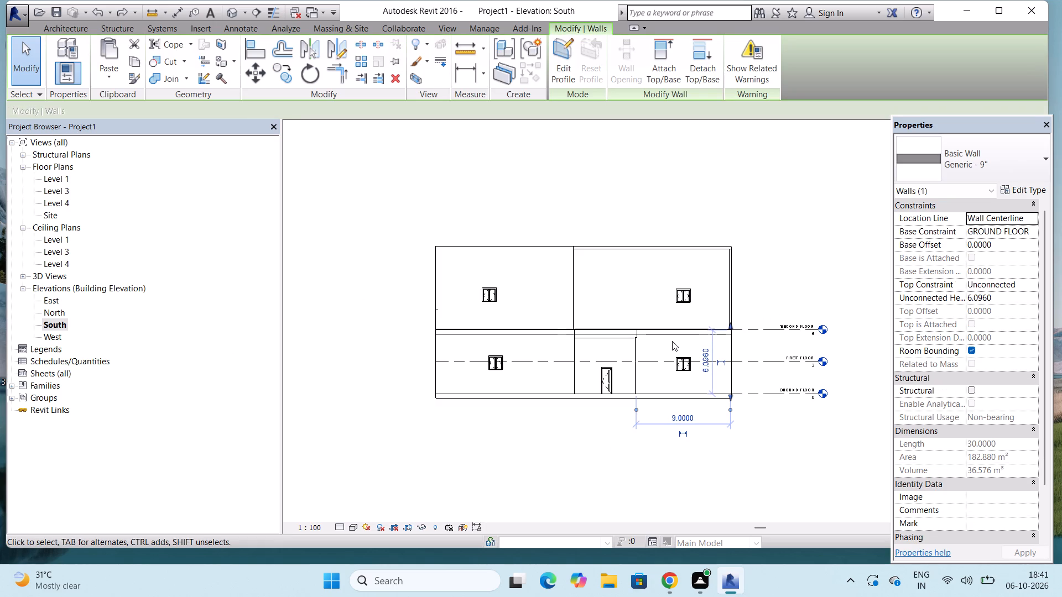
{"action": "scroll", "coordinate": [670, 348], "scroll_direction": "up", "scroll_amount": 4}
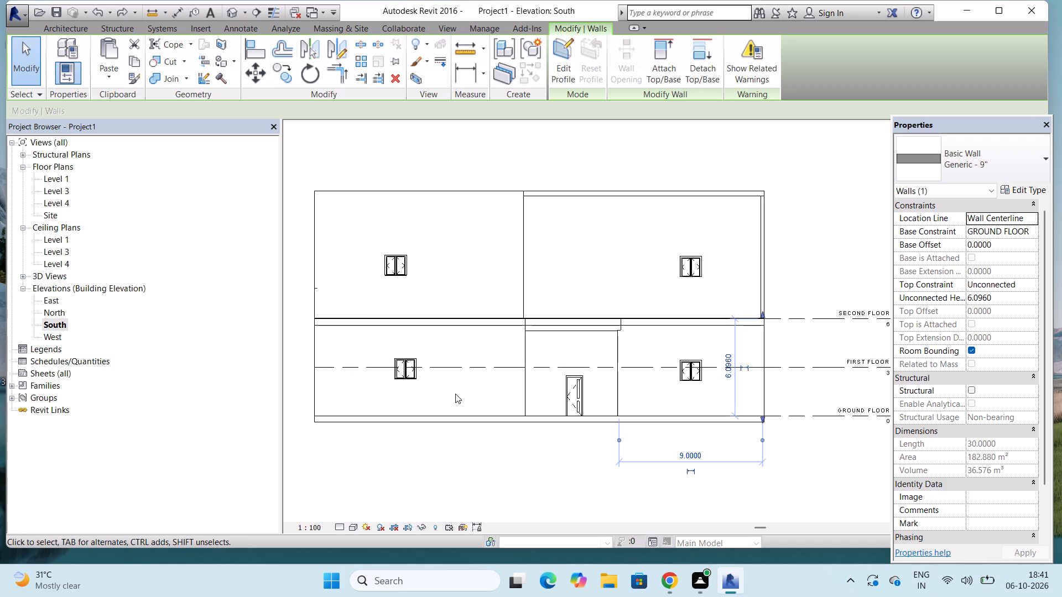
{"action": "key", "text": "Escape"}
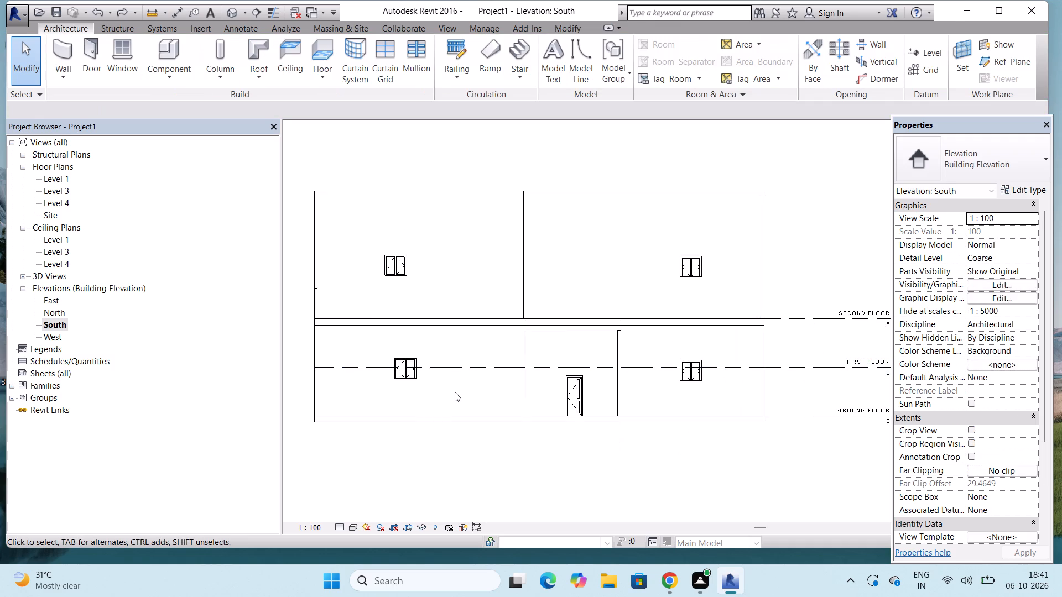
{"action": "left_click", "coordinate": [525, 396]}
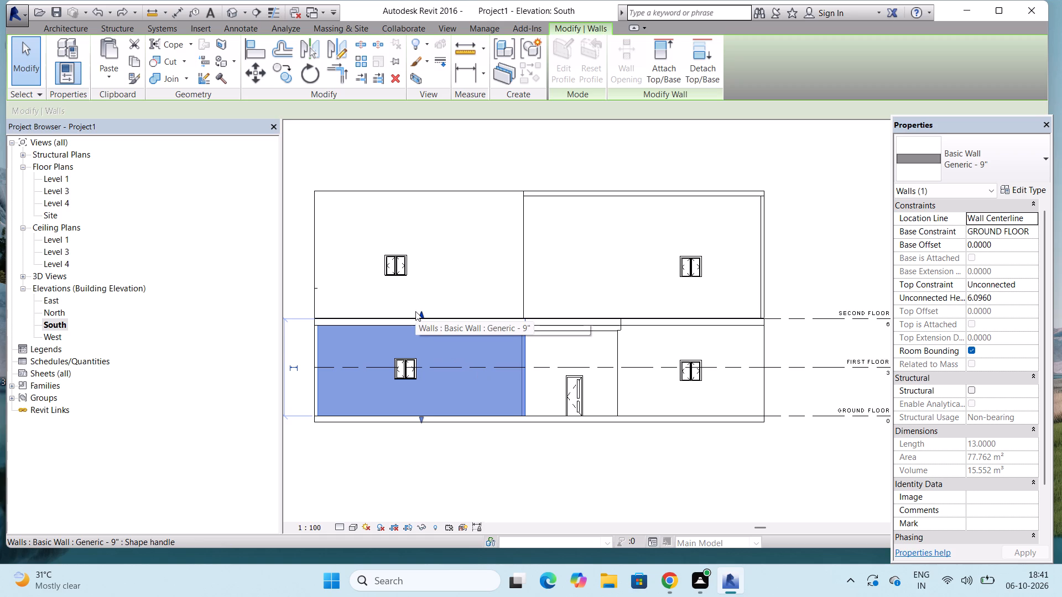
{"action": "left_click_drag", "start_coordinate": [421, 313], "coordinate": [424, 352]}
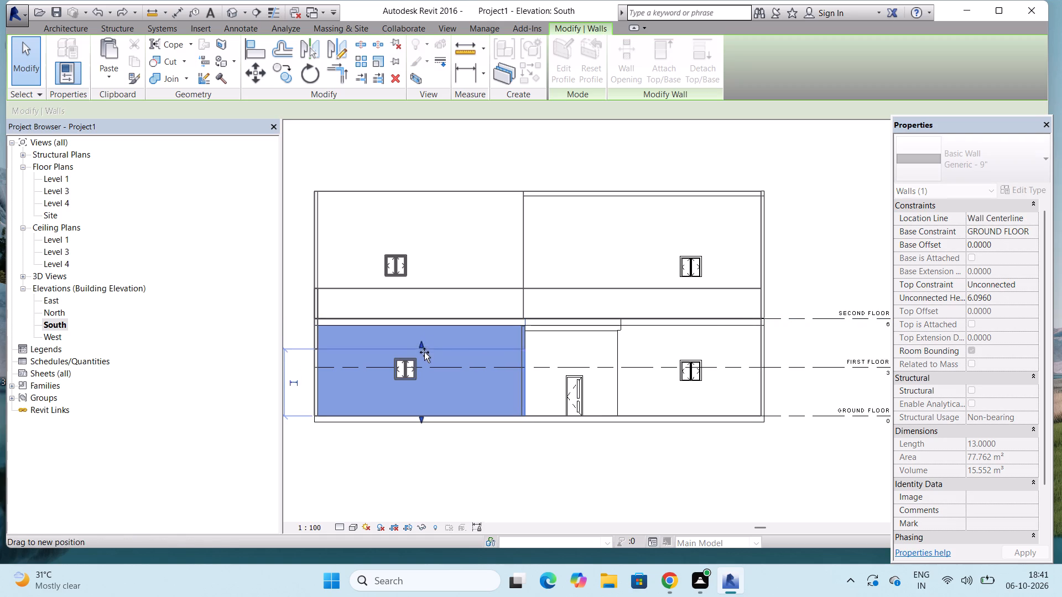
{"action": "left_click_drag", "start_coordinate": [424, 352], "coordinate": [424, 369]}
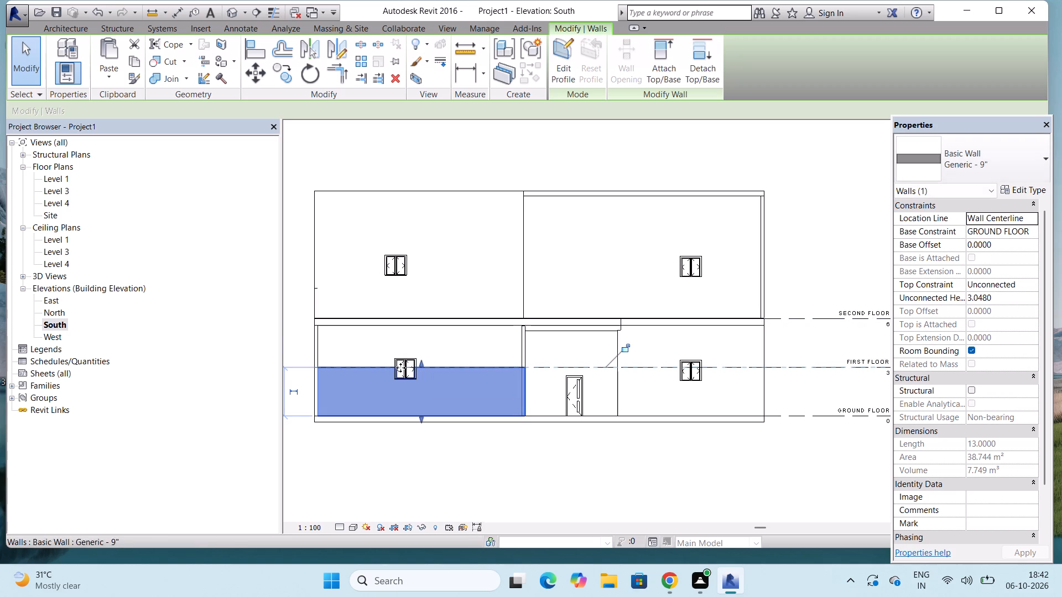
{"action": "left_click", "coordinate": [448, 334]}
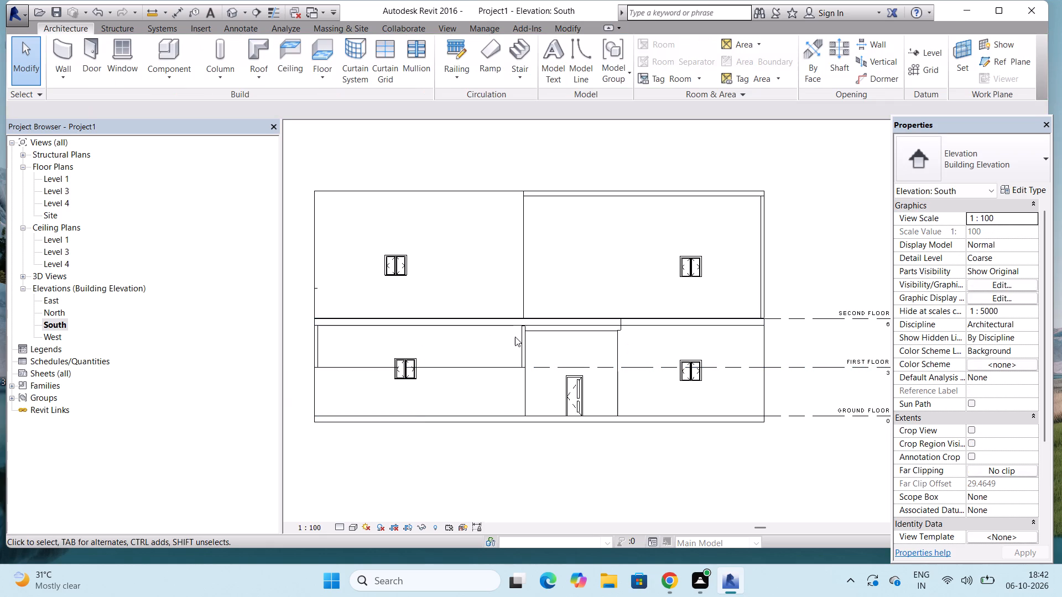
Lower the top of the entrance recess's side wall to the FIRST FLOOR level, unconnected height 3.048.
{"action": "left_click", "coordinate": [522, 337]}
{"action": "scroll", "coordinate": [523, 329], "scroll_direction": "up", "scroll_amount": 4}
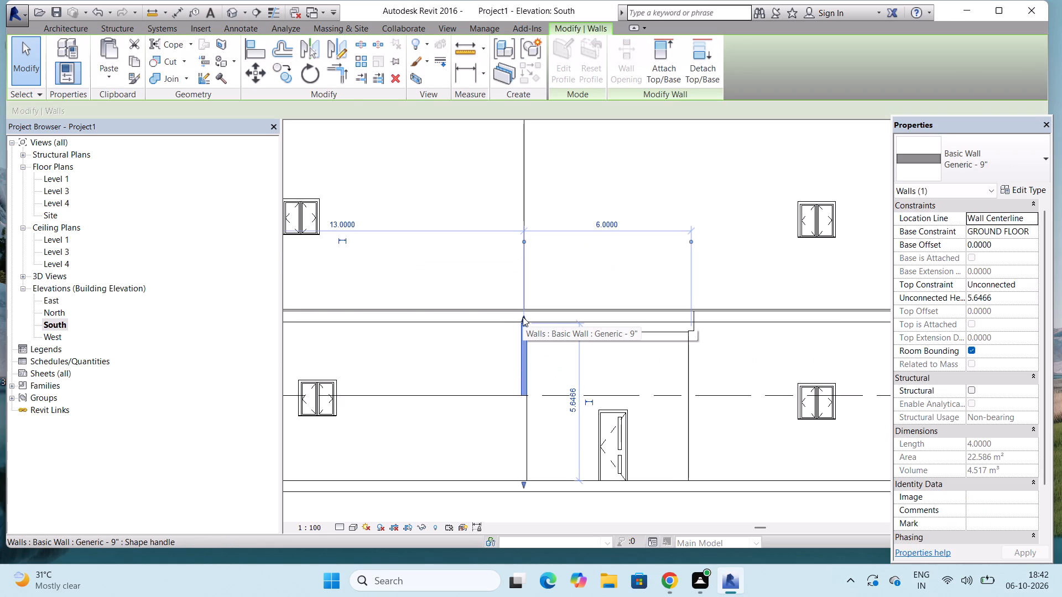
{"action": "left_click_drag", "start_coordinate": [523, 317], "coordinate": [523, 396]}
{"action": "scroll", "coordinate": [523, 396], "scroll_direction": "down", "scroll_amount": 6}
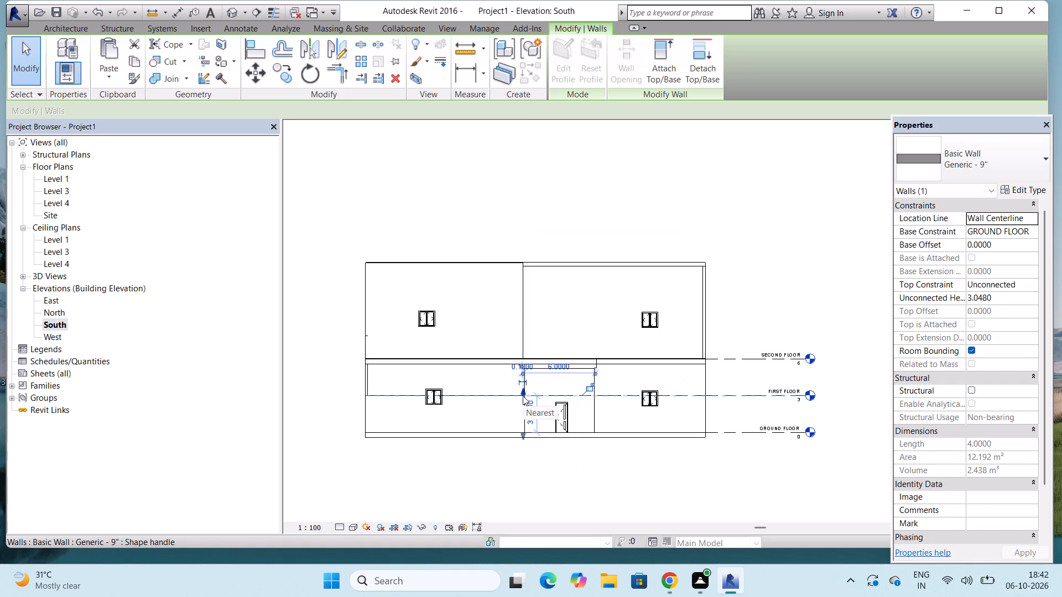
Undo the last two wall-height reductions on the ground storey, on the recess side wall and the front wall.
{"action": "key", "text": "ctrl+z"}
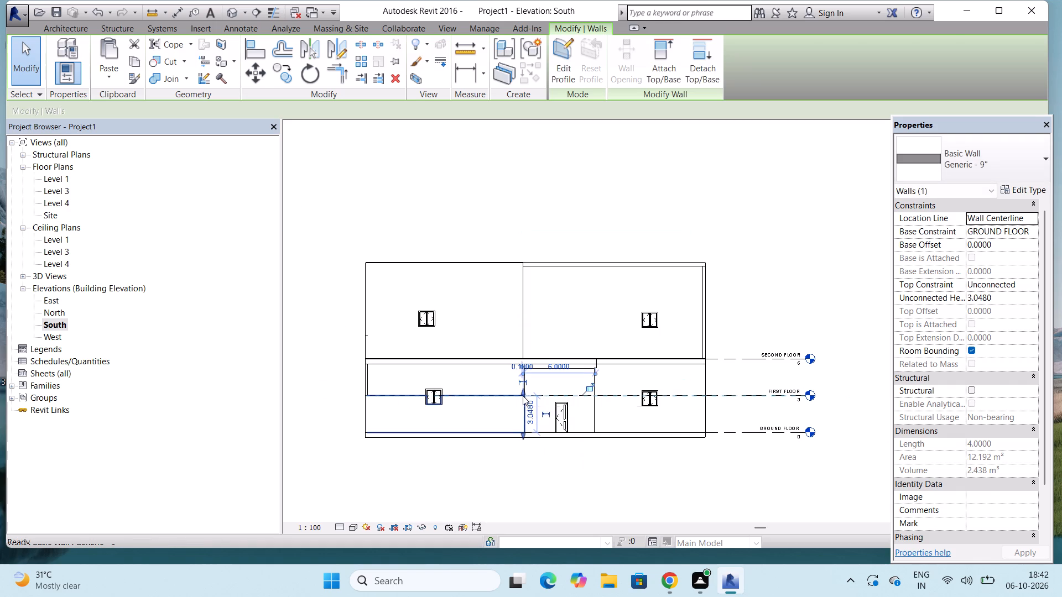
{"action": "key", "text": "ctrl+z"}
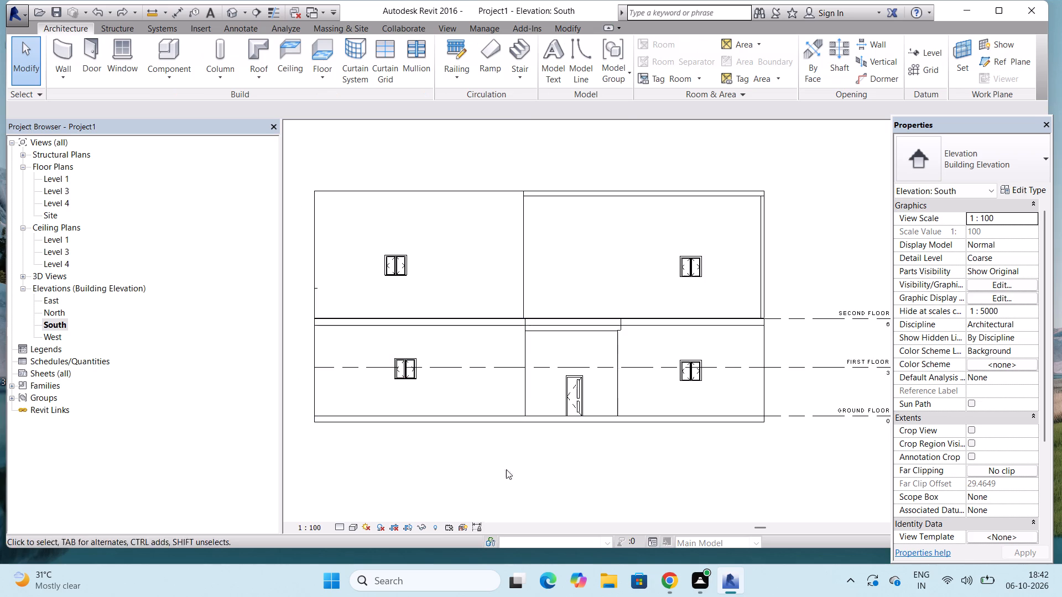
In the Level 4 floor plan, create a 900mm Pipe railing along the three outer edges picked from the projecting front ceiling.
{"action": "left_click", "coordinate": [229, 8]}
{"action": "scroll", "coordinate": [622, 383], "scroll_direction": "up", "scroll_amount": 1}
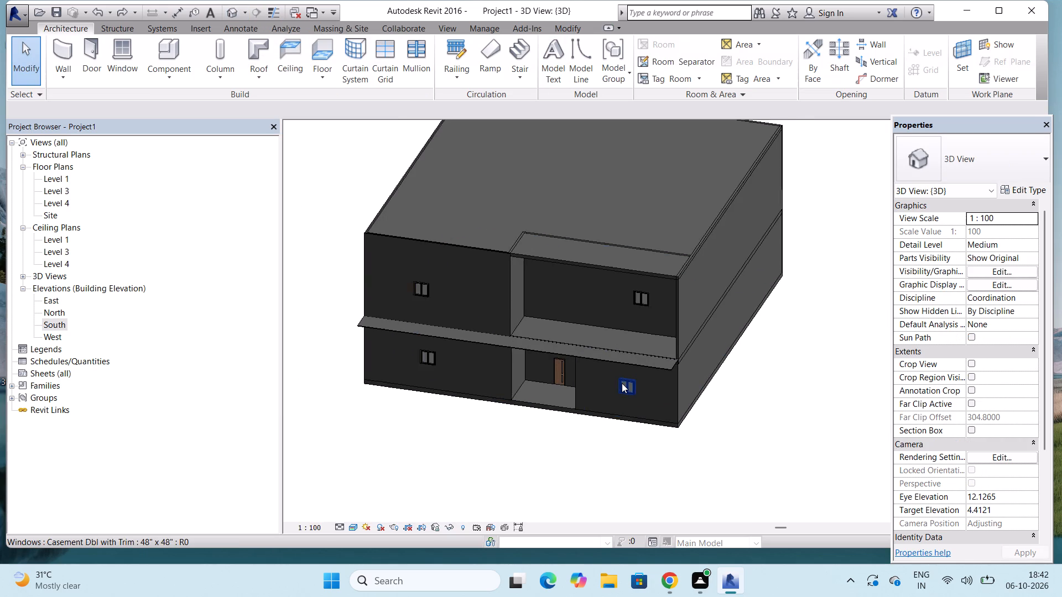
{"action": "scroll", "coordinate": [622, 383], "scroll_direction": "up", "scroll_amount": 1}
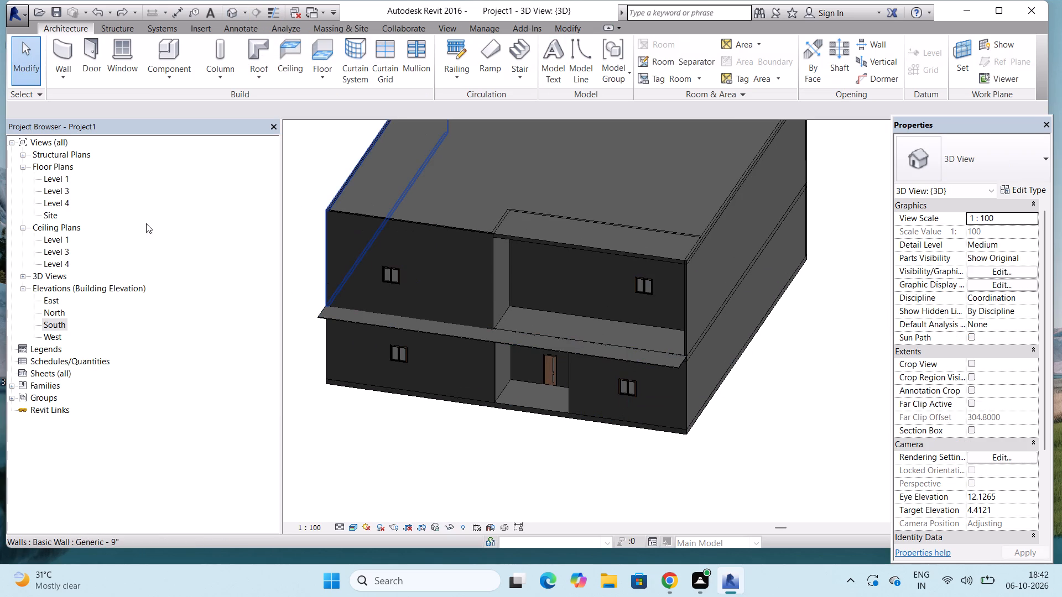
{"action": "left_click", "coordinate": [58, 200]}
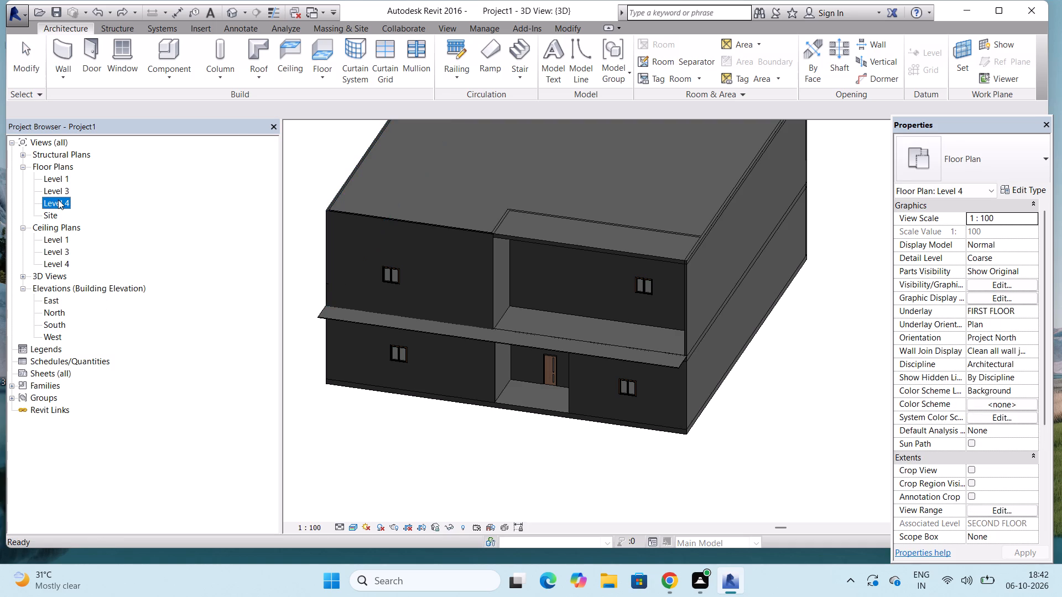
{"action": "double_click", "coordinate": [450, 44]}
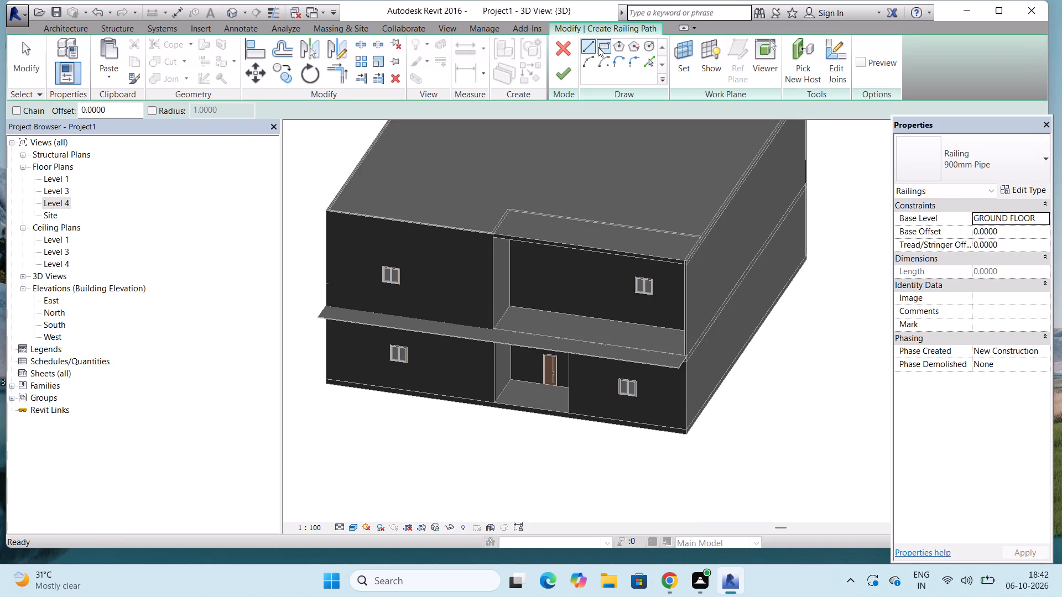
{"action": "double_click", "coordinate": [51, 200]}
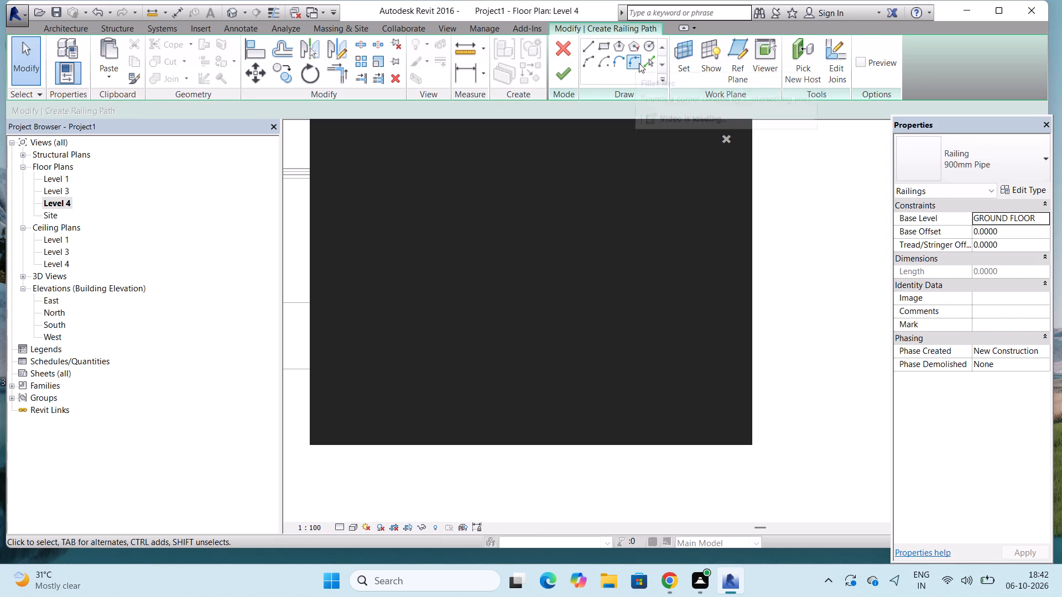
{"action": "left_click", "coordinate": [729, 137]}
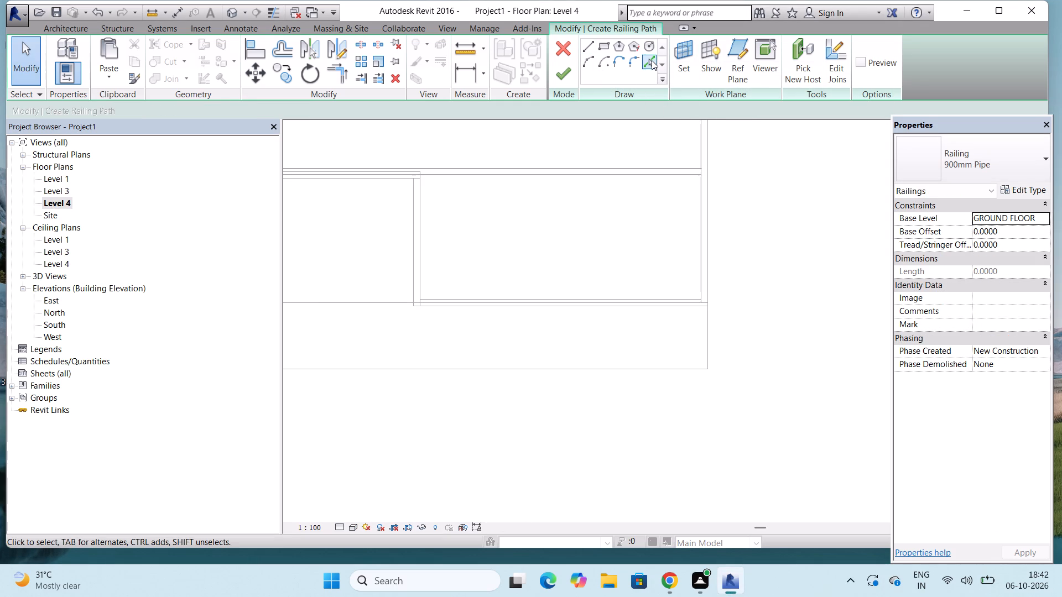
{"action": "left_click", "coordinate": [652, 60]}
{"action": "scroll", "coordinate": [780, 183], "scroll_direction": "down", "scroll_amount": 4}
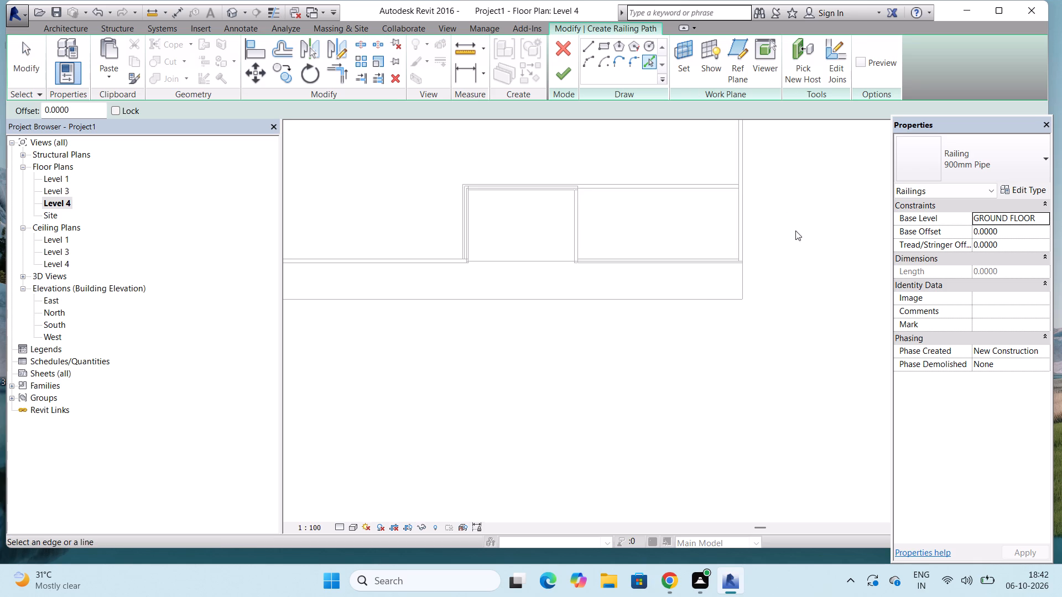
{"action": "scroll", "coordinate": [792, 276], "scroll_direction": "down", "scroll_amount": 4}
{"action": "scroll", "coordinate": [466, 282], "scroll_direction": "up", "scroll_amount": 7}
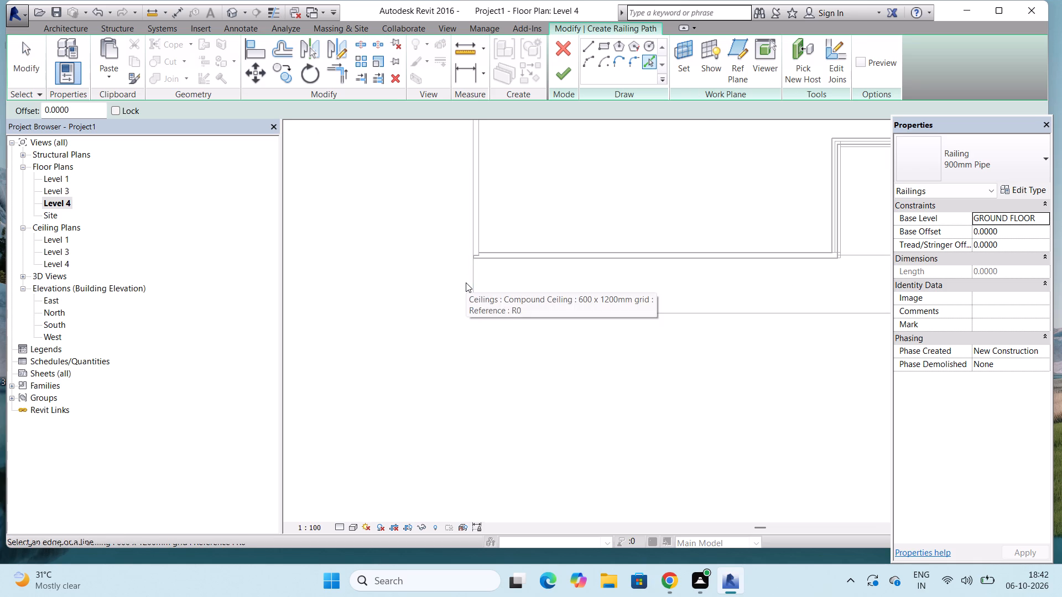
{"action": "left_click", "coordinate": [476, 283]}
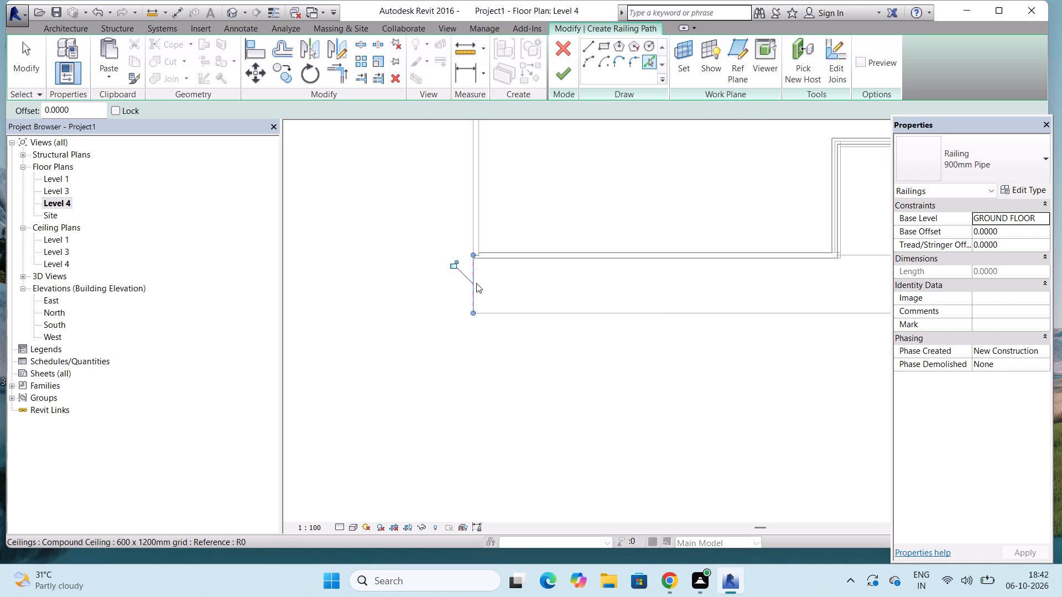
{"action": "scroll", "coordinate": [473, 296], "scroll_direction": "down", "scroll_amount": 9}
{"action": "left_click", "coordinate": [562, 316]}
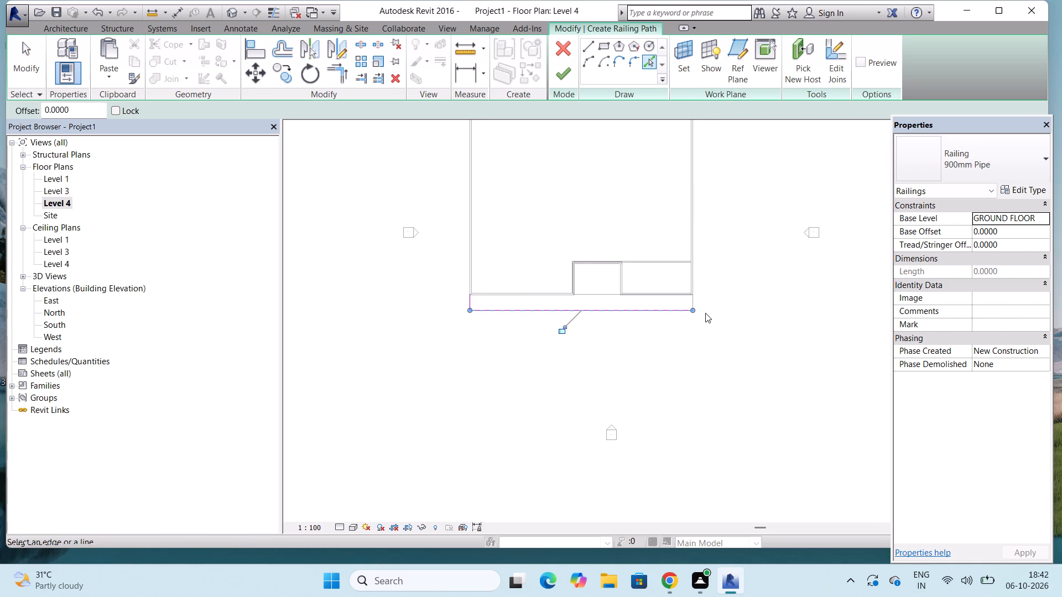
{"action": "scroll", "coordinate": [696, 302], "scroll_direction": "up", "scroll_amount": 12}
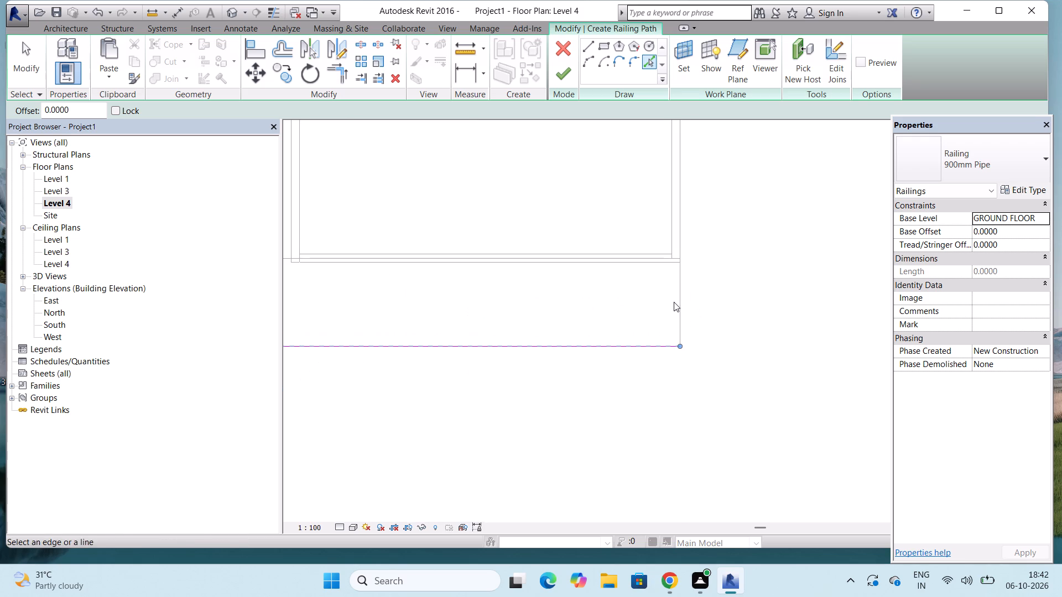
{"action": "left_click", "coordinate": [676, 302]}
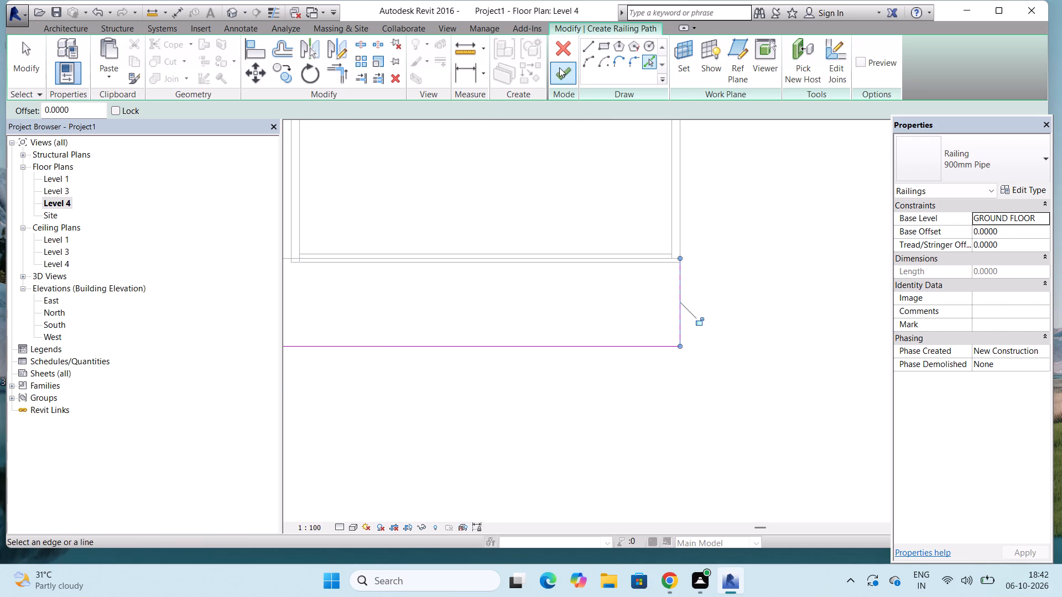
{"action": "left_click", "coordinate": [560, 69]}
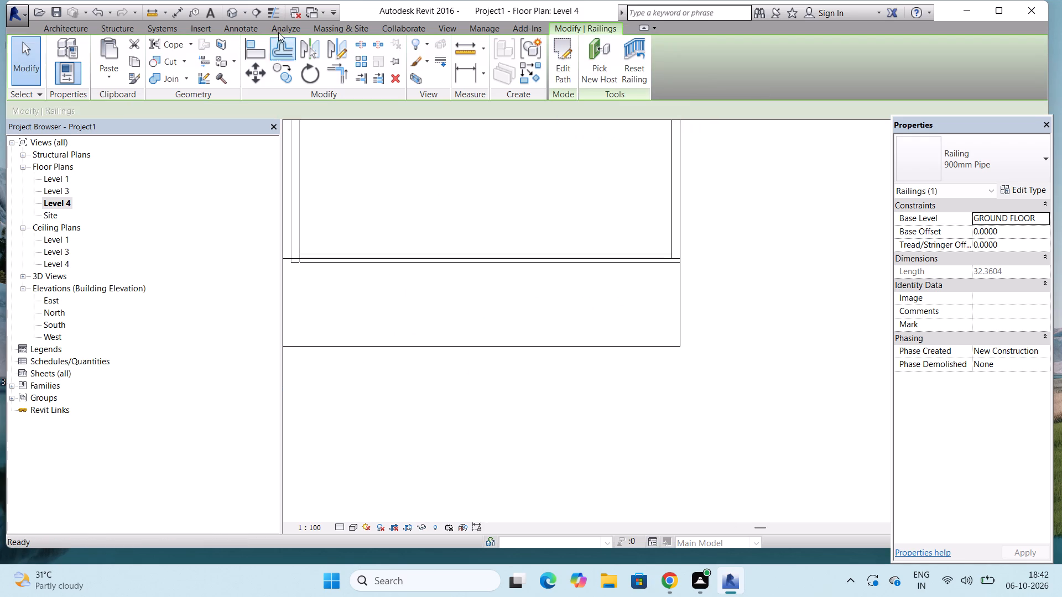
In the 3D view, copy the ground-level railing and paste it aligned to the SECOND FLOOR level.
{"action": "left_click", "coordinate": [235, 11]}
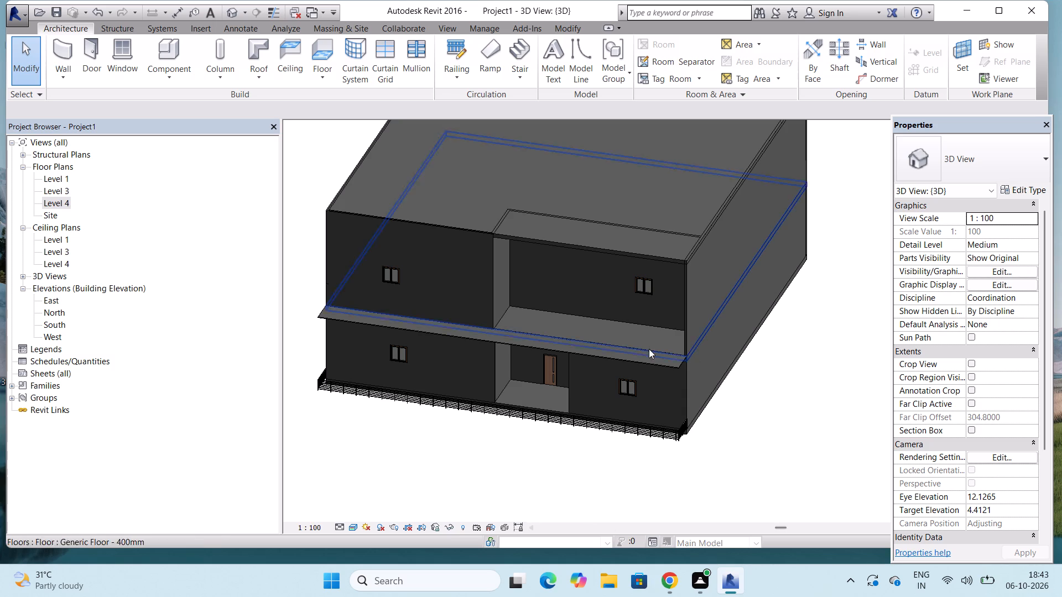
{"action": "scroll", "coordinate": [606, 417], "scroll_direction": "up", "scroll_amount": 8}
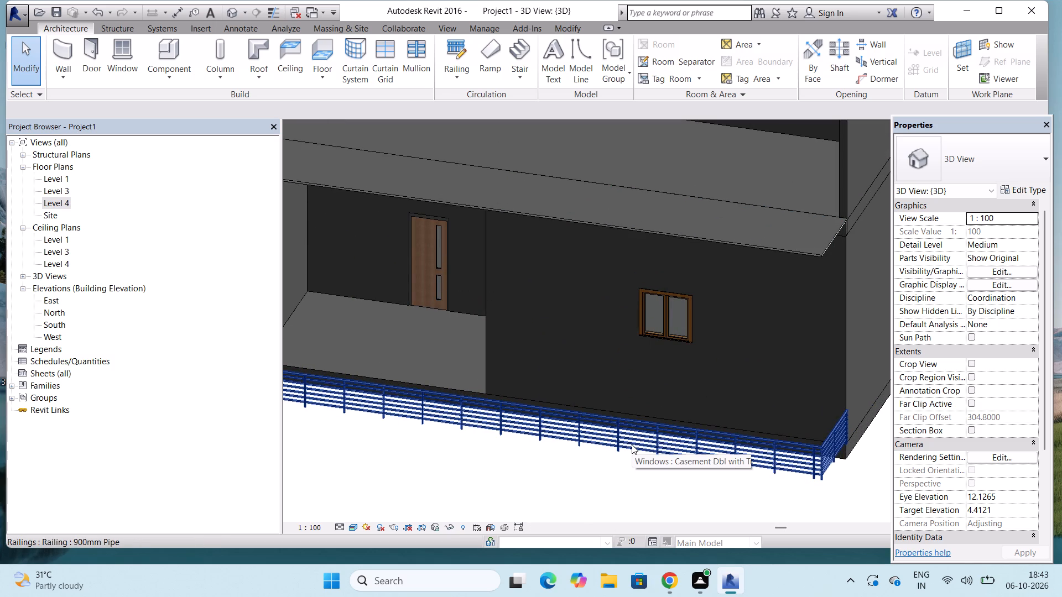
{"action": "left_click", "coordinate": [632, 444]}
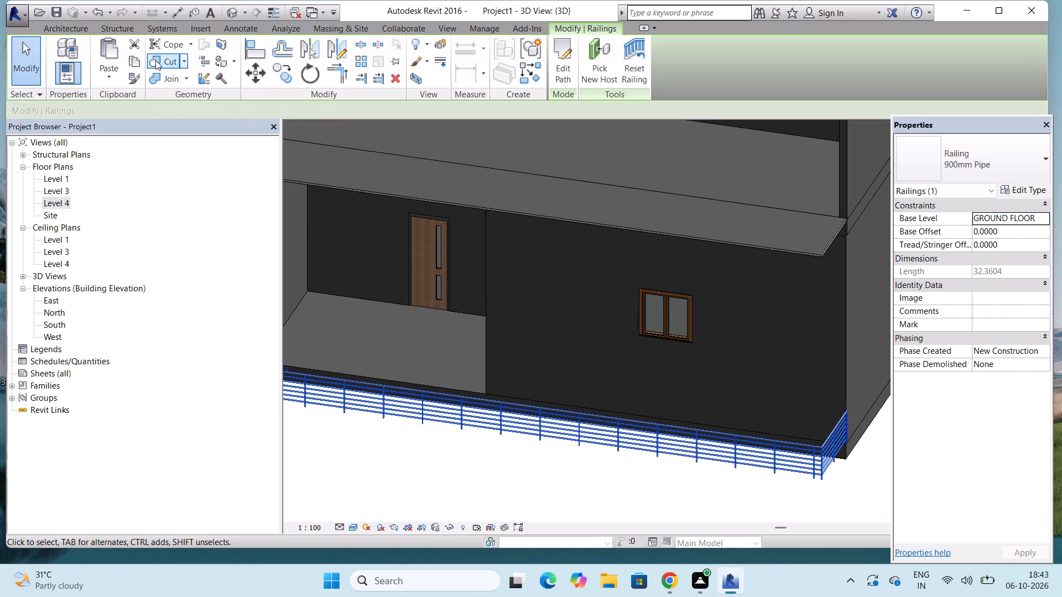
{"action": "left_click", "coordinate": [133, 60]}
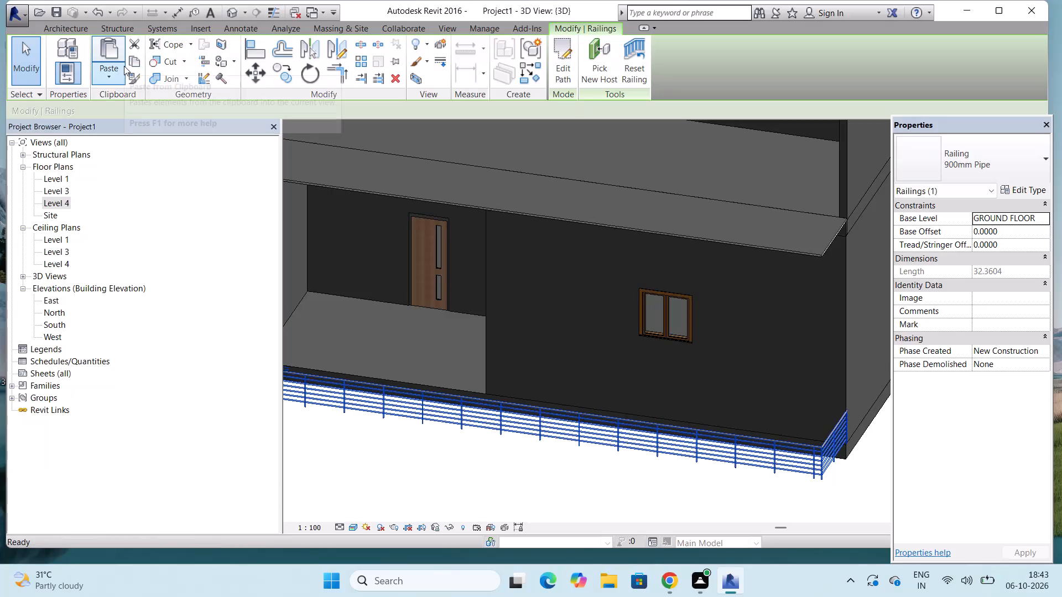
{"action": "left_click", "coordinate": [116, 66]}
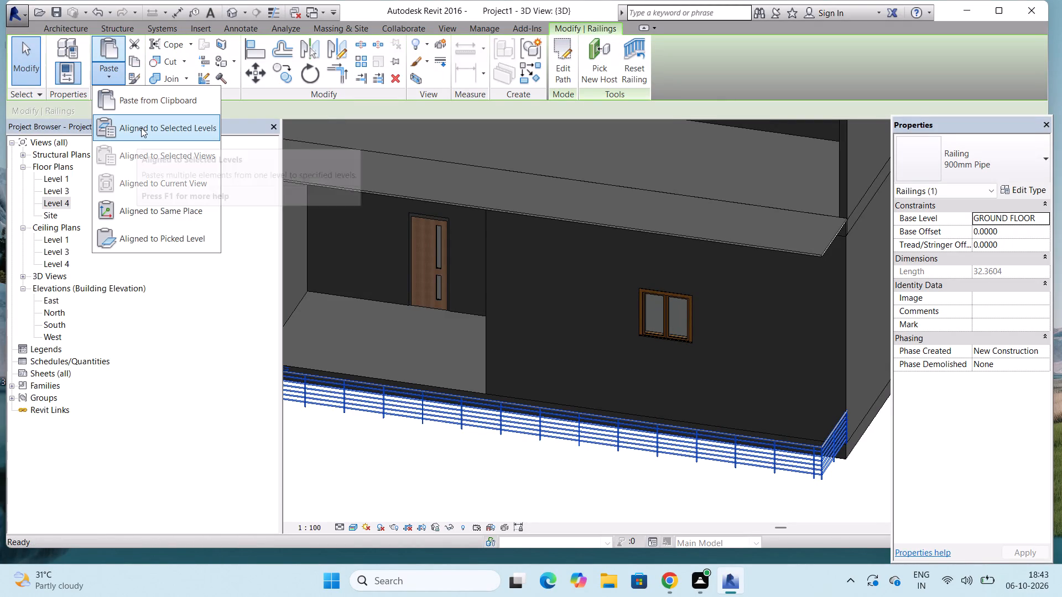
{"action": "left_click", "coordinate": [141, 128]}
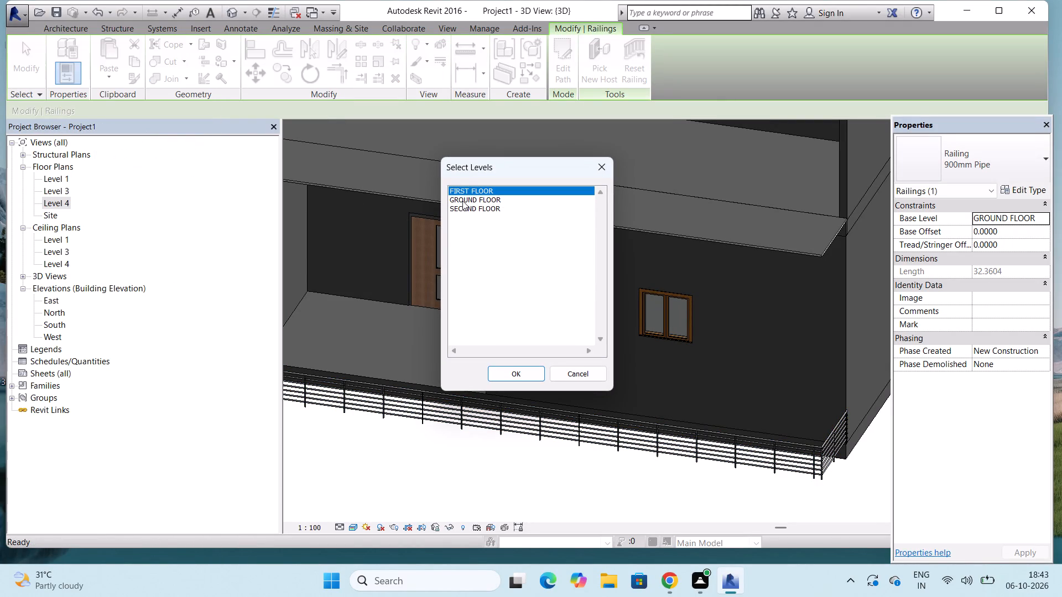
{"action": "left_click", "coordinate": [462, 205]}
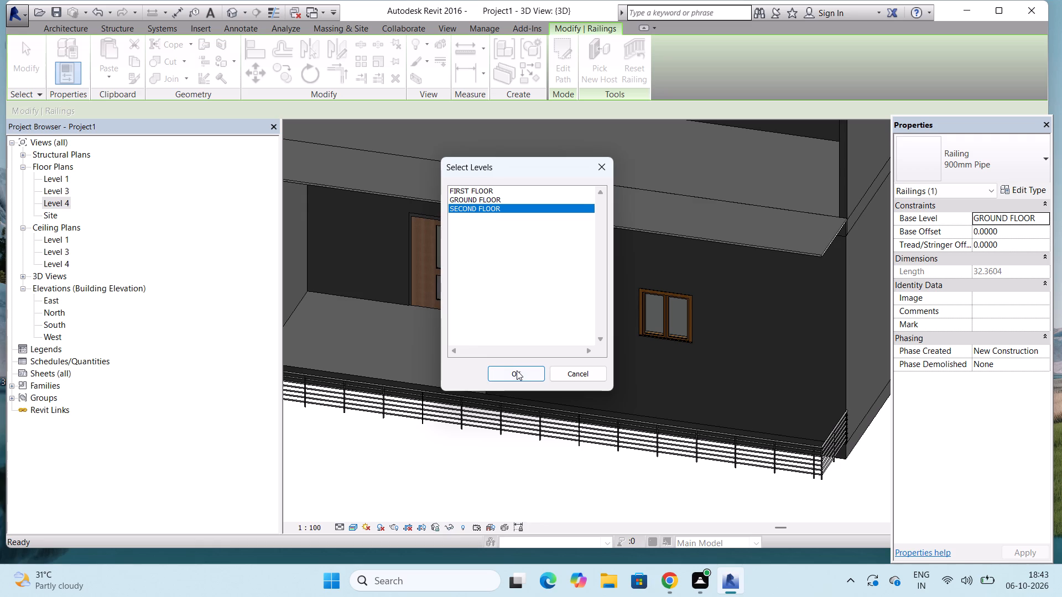
{"action": "left_click", "coordinate": [517, 370]}
{"action": "scroll", "coordinate": [515, 391], "scroll_direction": "down", "scroll_amount": 4}
{"action": "scroll", "coordinate": [499, 444], "scroll_direction": "down", "scroll_amount": 5}
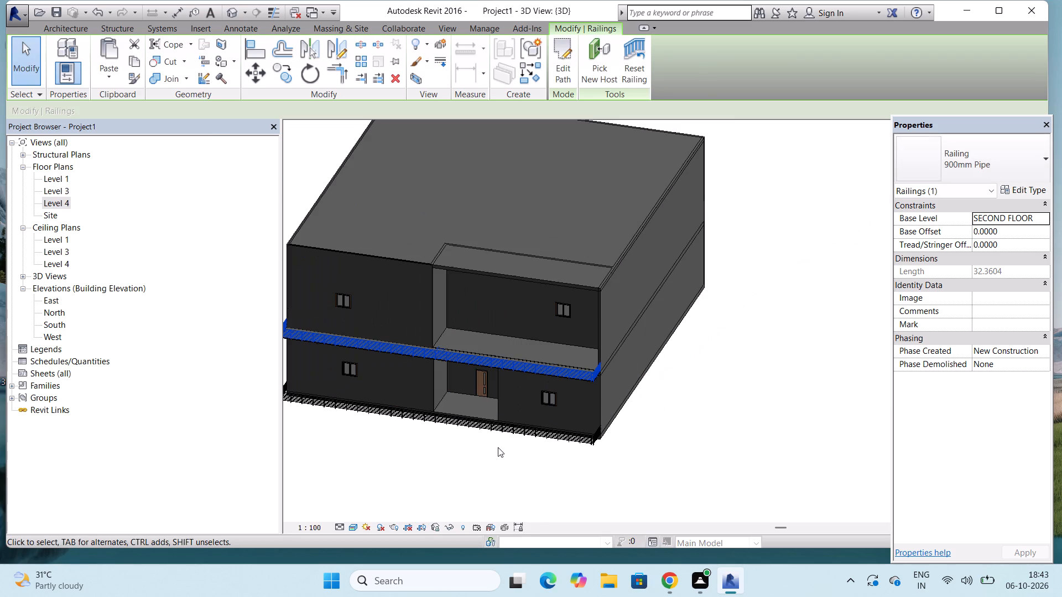
Delete the original 900mm Pipe railing at the GROUND FLOOR level.
{"action": "scroll", "coordinate": [528, 436], "scroll_direction": "up", "scroll_amount": 4}
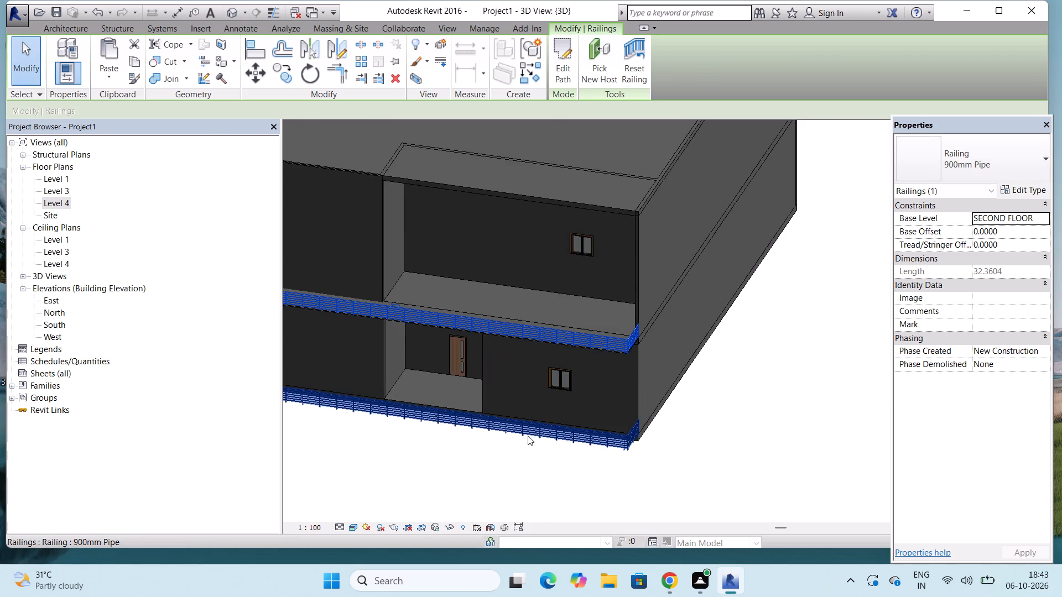
{"action": "left_click", "coordinate": [541, 427]}
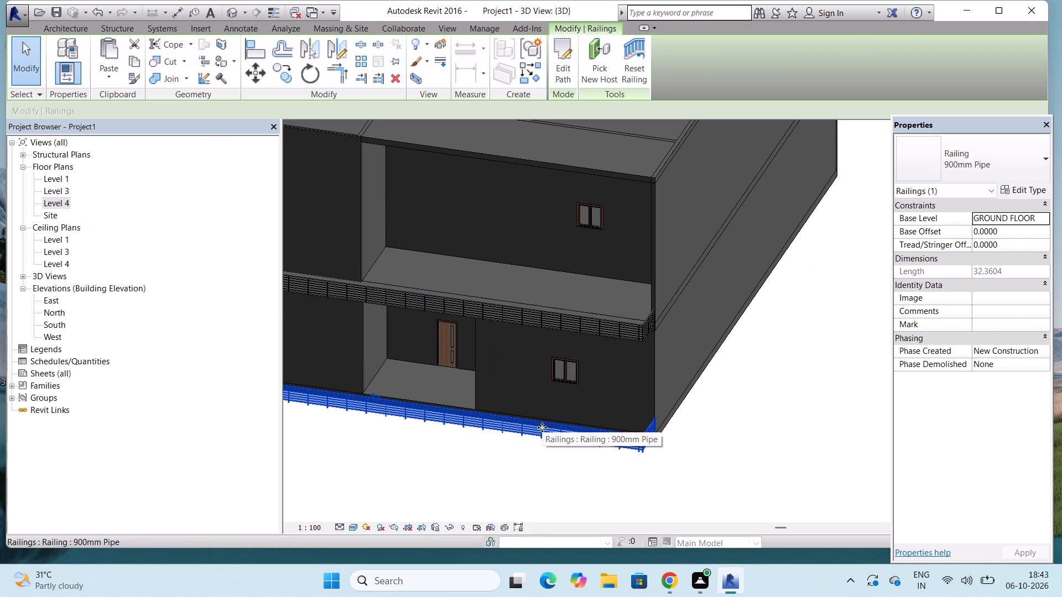
{"action": "key", "text": "Delete"}
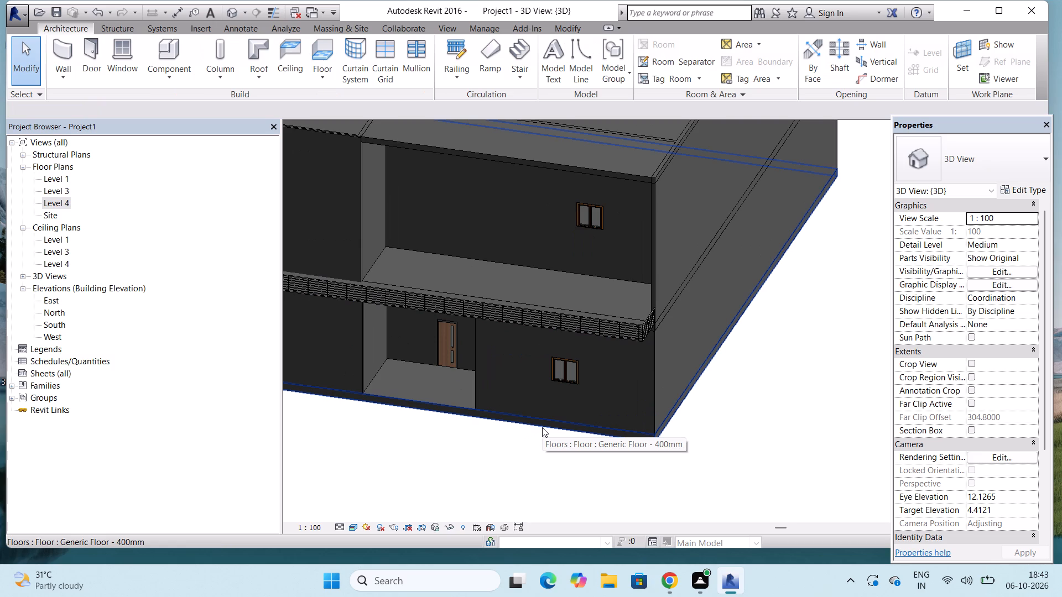
Reset the 900mm Pipe railing on the SECOND FLOOR projection, dismissing the notification that interrupts.
{"action": "scroll", "coordinate": [597, 345], "scroll_direction": "up", "scroll_amount": 5}
{"action": "scroll", "coordinate": [710, 222], "scroll_direction": "down", "scroll_amount": 5}
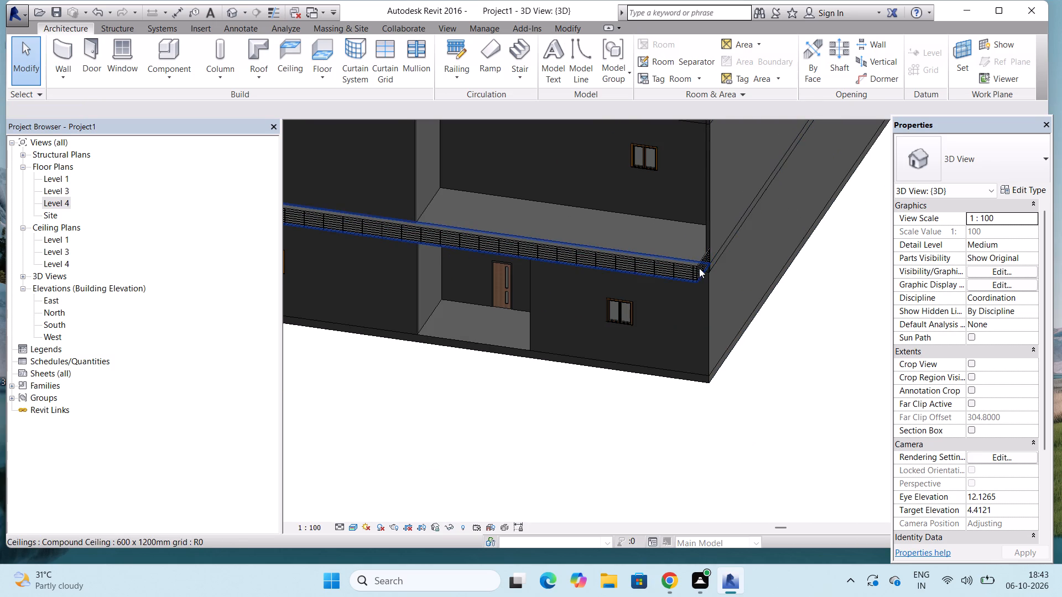
{"action": "left_click", "coordinate": [699, 268]}
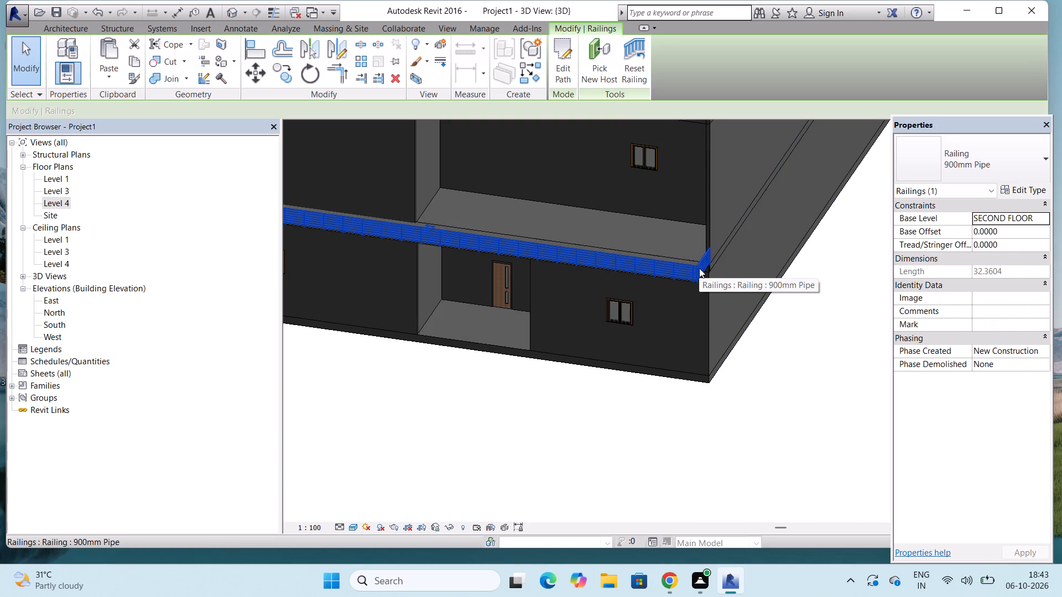
{"action": "double_click", "coordinate": [628, 65]}
{"action": "triple_click", "coordinate": [628, 65]}
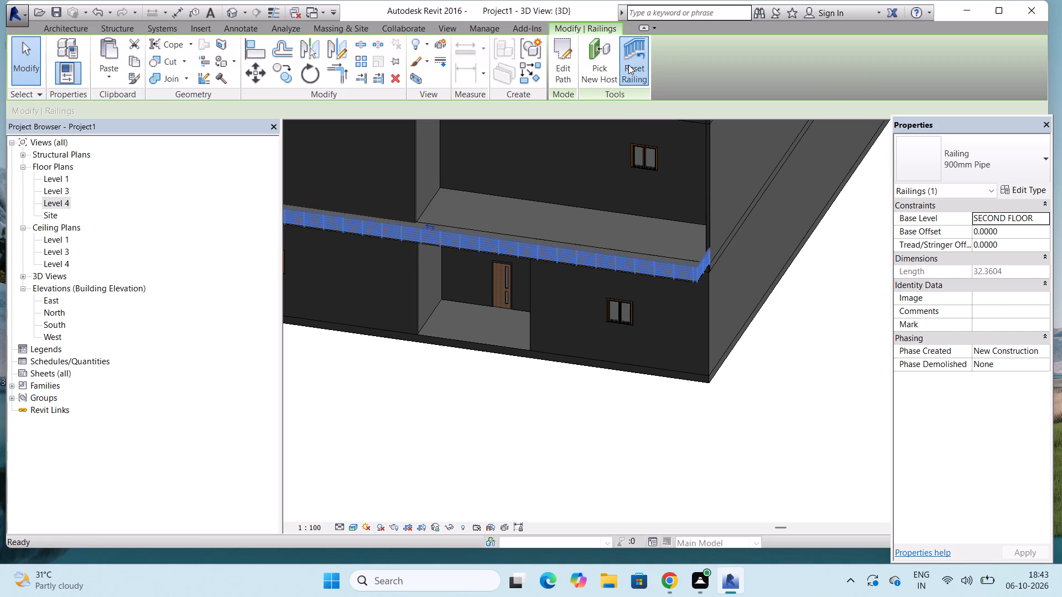
{"action": "double_click", "coordinate": [628, 65]}
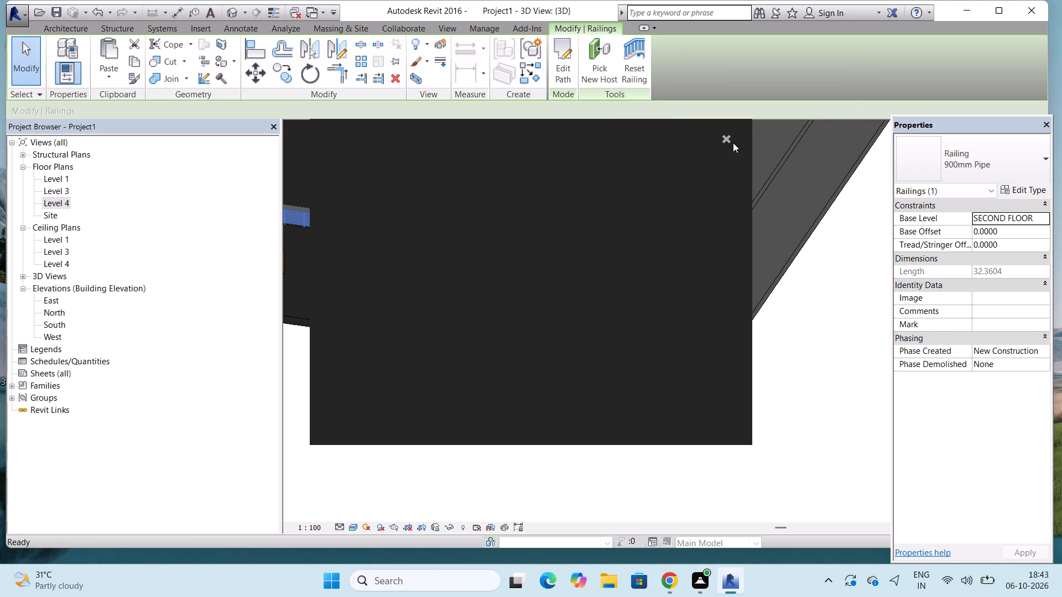
{"action": "left_click", "coordinate": [728, 135]}
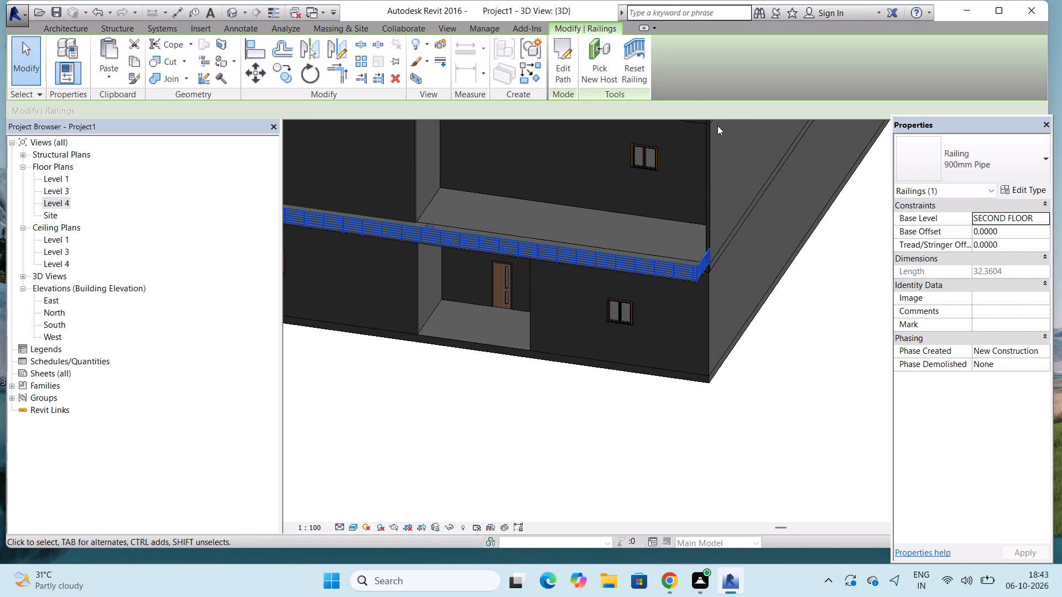
{"action": "triple_click", "coordinate": [628, 59]}
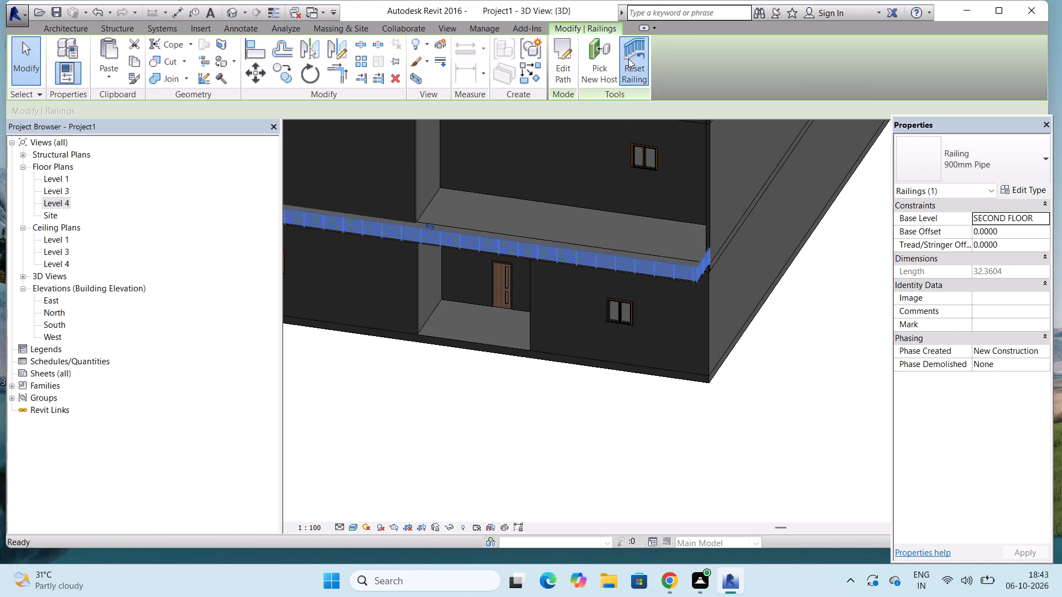
{"action": "triple_click", "coordinate": [628, 59]}
{"action": "double_click", "coordinate": [628, 59]}
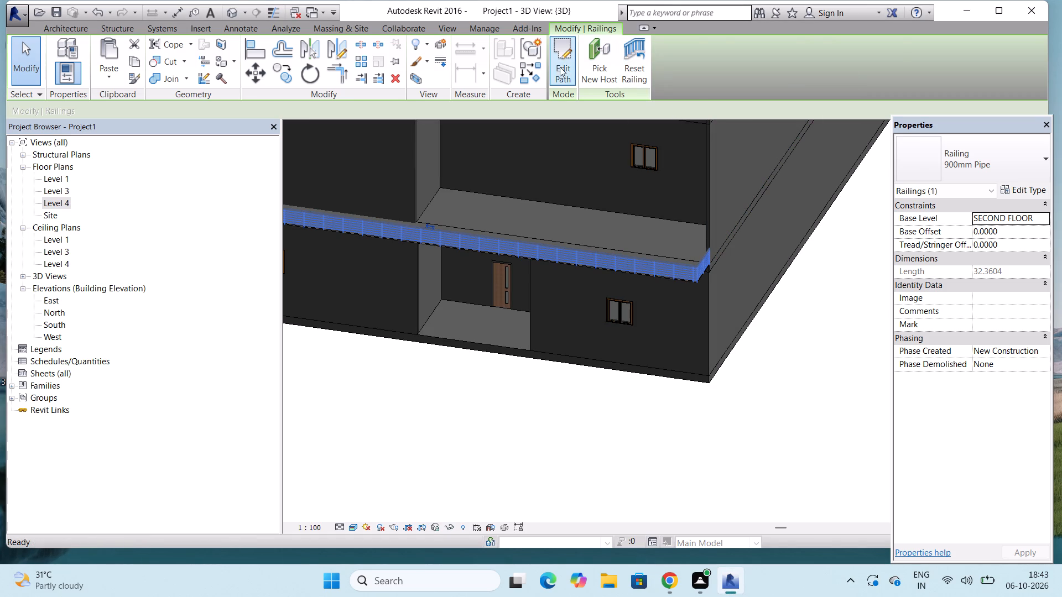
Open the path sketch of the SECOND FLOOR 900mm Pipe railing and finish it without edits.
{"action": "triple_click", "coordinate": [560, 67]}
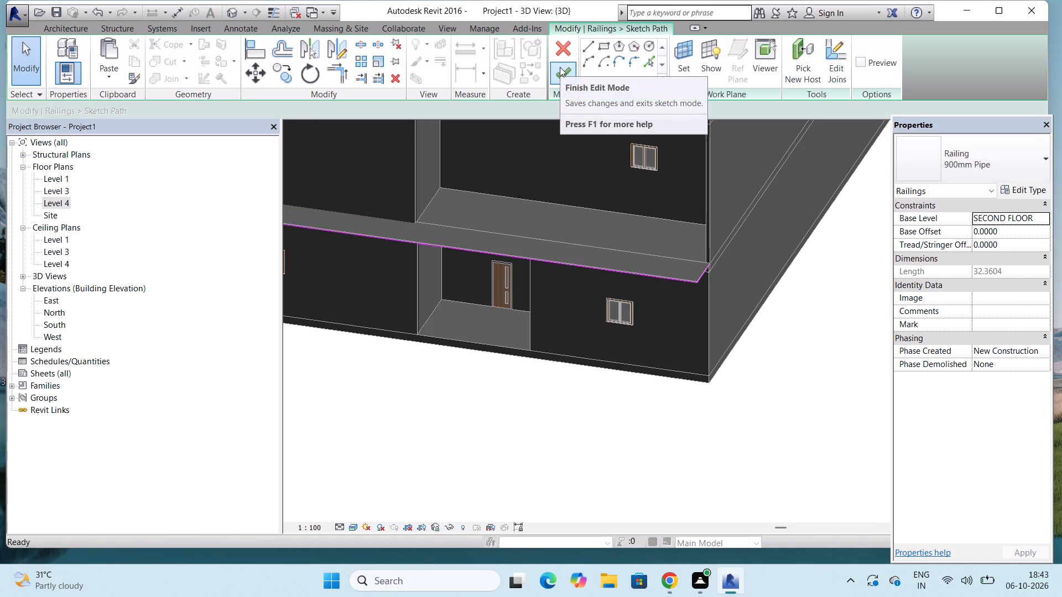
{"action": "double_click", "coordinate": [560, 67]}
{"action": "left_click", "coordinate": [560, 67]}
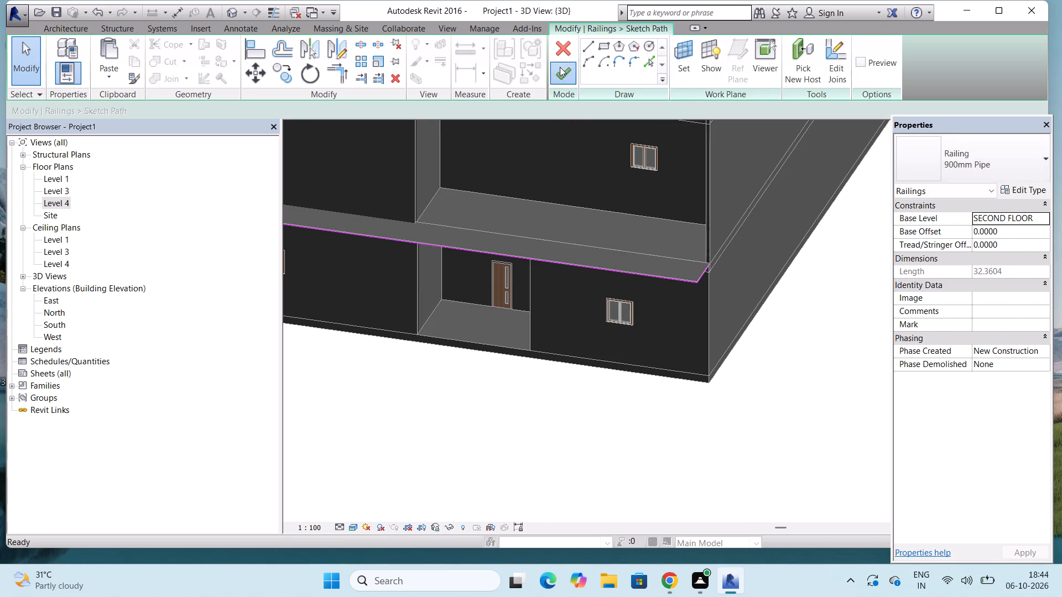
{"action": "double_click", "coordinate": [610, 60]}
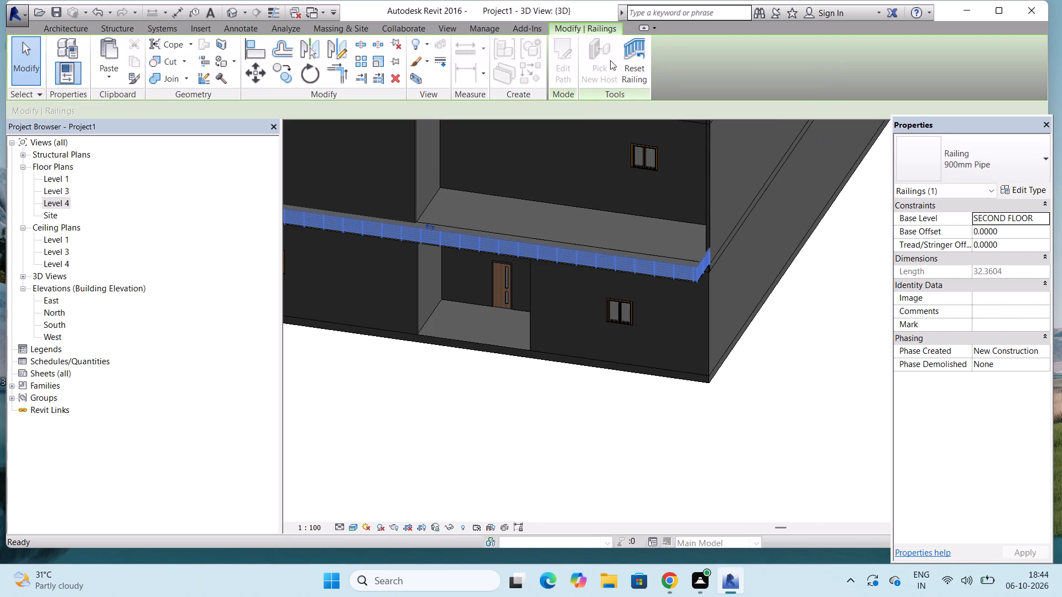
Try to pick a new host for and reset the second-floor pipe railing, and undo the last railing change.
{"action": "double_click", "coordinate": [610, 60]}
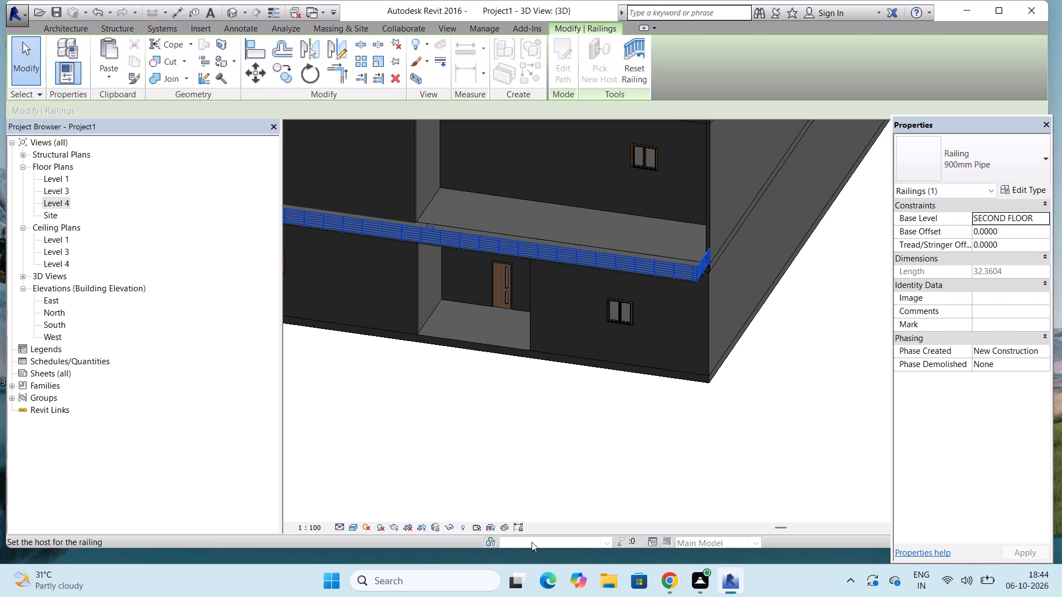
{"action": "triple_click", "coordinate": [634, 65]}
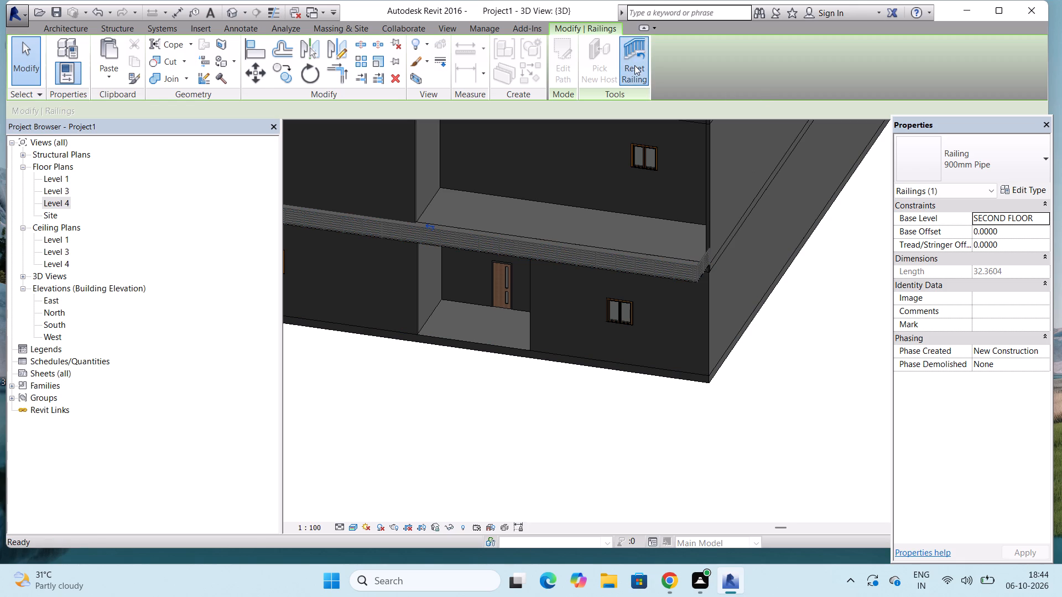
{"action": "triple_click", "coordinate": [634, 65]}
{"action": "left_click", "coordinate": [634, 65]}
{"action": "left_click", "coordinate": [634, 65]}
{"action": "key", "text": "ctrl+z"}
Inspect the building from several sides in 3D, ending with a straight-on view of the front facade.
{"action": "scroll", "coordinate": [634, 66], "scroll_direction": "down", "scroll_amount": 4}
{"action": "scroll", "coordinate": [650, 284], "scroll_direction": "down", "scroll_amount": 5}
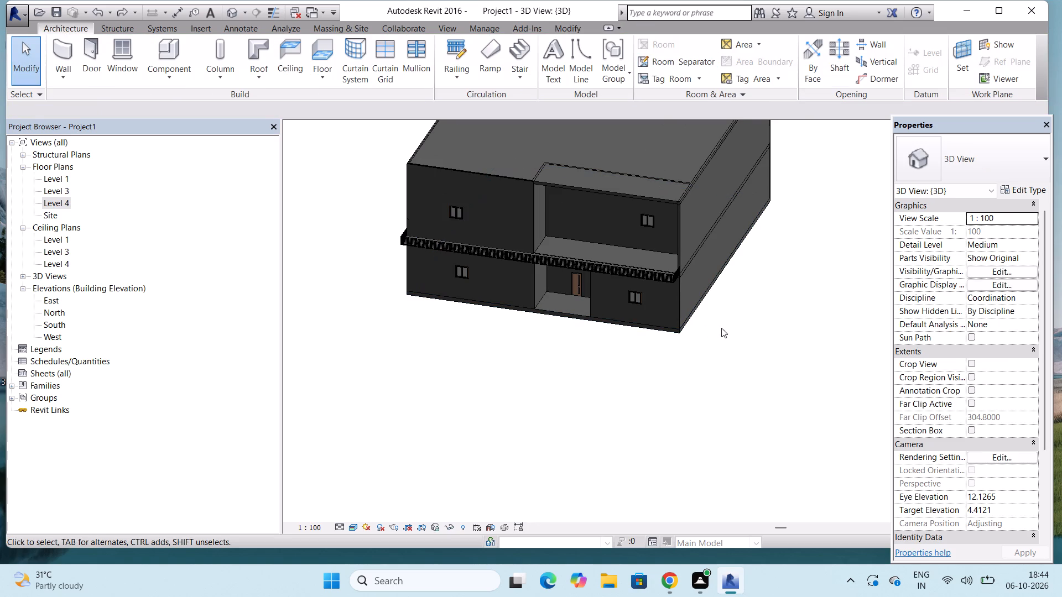
{"action": "middle_click_drag", "start_coordinate": [722, 340], "coordinate": [723, 332], "text": "shift"}
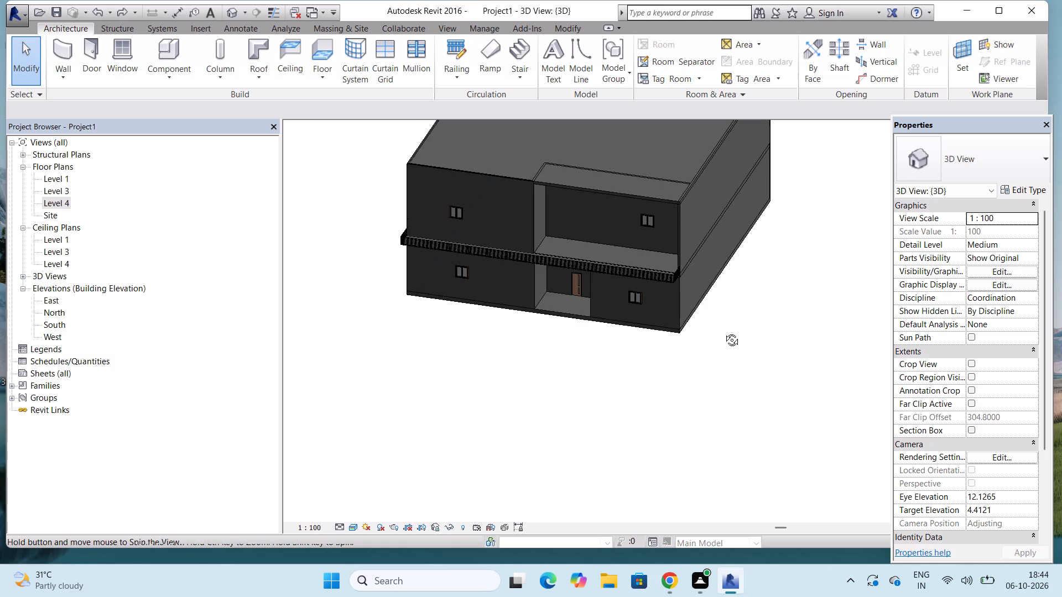
{"action": "middle_click_drag", "start_coordinate": [723, 332], "coordinate": [473, 206], "text": "shift"}
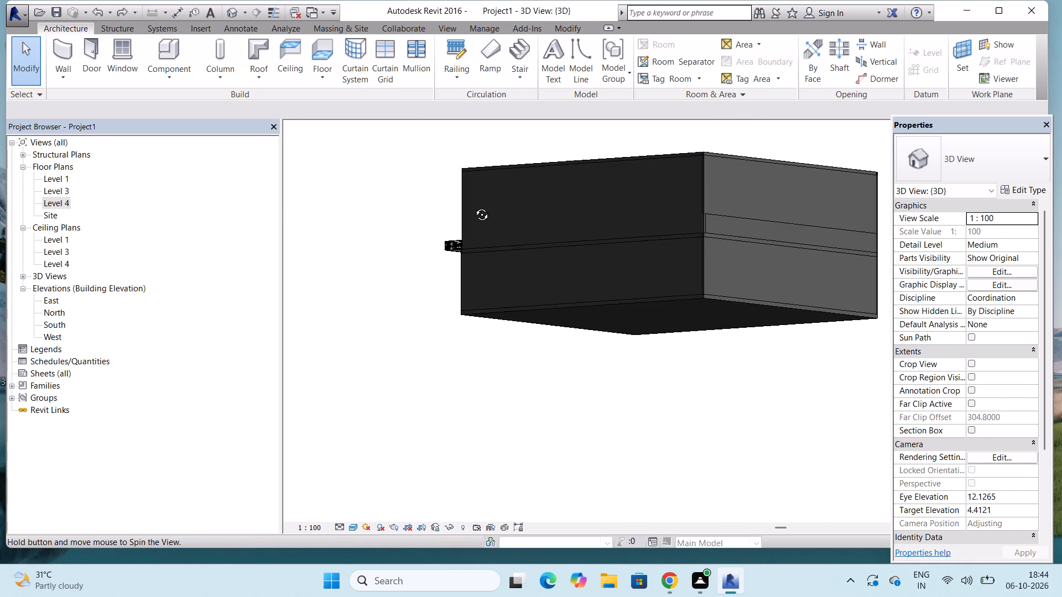
{"action": "middle_click_drag", "start_coordinate": [473, 206], "coordinate": [775, 204], "text": "shift"}
{"action": "middle_click_drag", "start_coordinate": [775, 201], "coordinate": [770, 216], "text": "shift"}
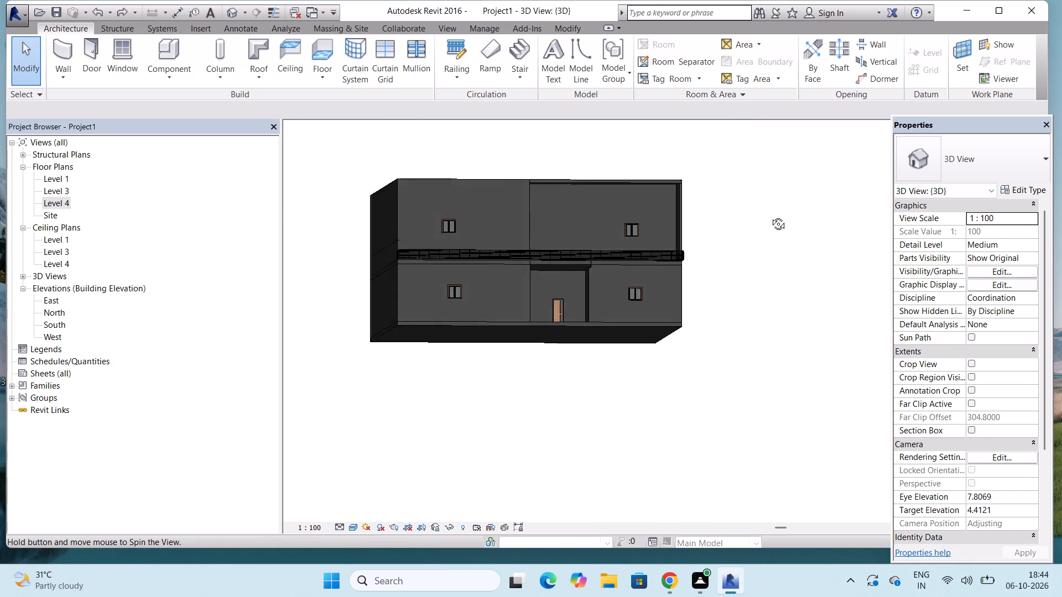
{"action": "middle_click_drag", "start_coordinate": [770, 216], "coordinate": [767, 224], "text": "shift"}
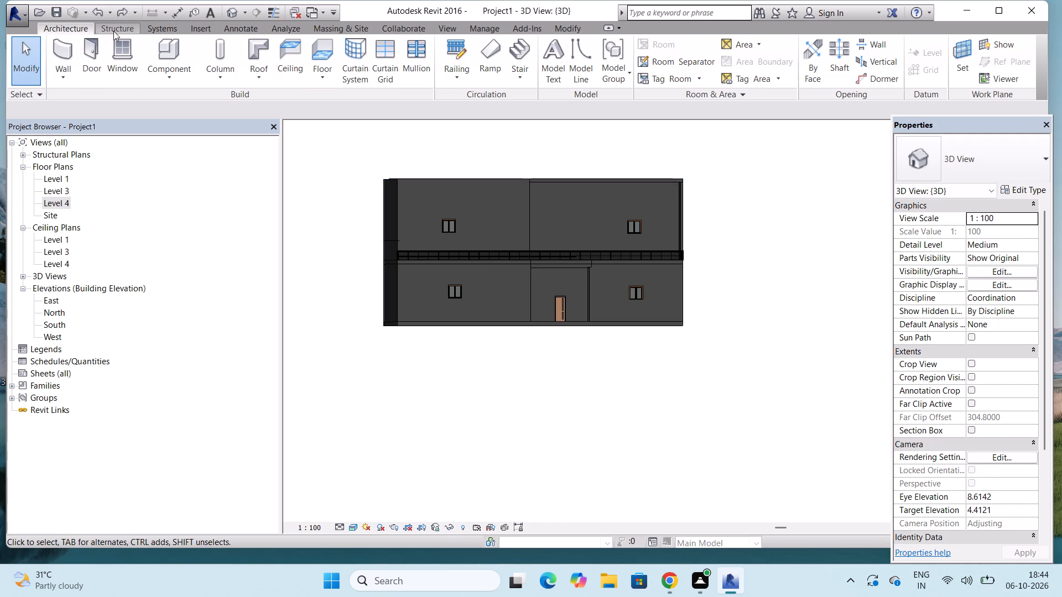
Start an in-place model in the Walls category, dismissing the interrupting notification and accepting the suggested name.
{"action": "left_click", "coordinate": [169, 71]}
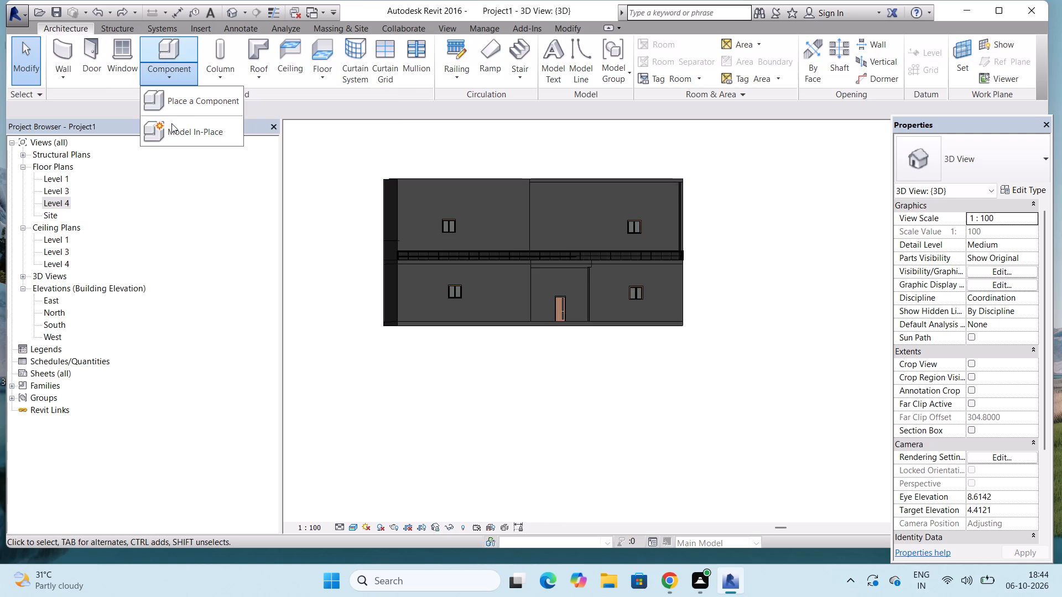
{"action": "left_click", "coordinate": [171, 123]}
{"action": "scroll", "coordinate": [650, 263], "scroll_direction": "down", "scroll_amount": 4}
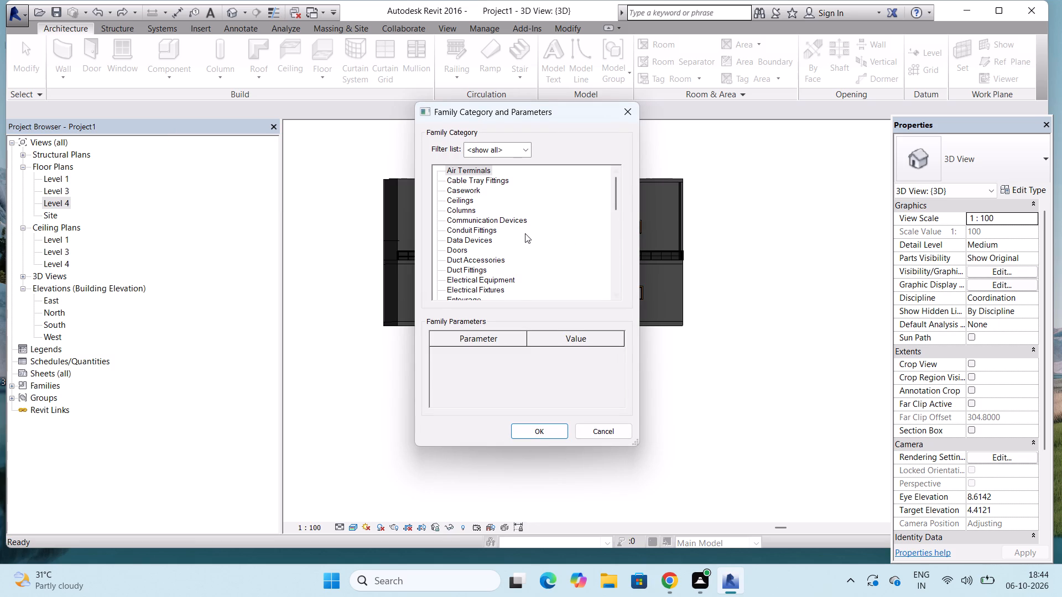
{"action": "scroll", "coordinate": [521, 233], "scroll_direction": "down", "scroll_amount": 20}
{"action": "scroll", "coordinate": [521, 233], "scroll_direction": "down", "scroll_amount": 20}
{"action": "scroll", "coordinate": [521, 233], "scroll_direction": "down", "scroll_amount": 1}
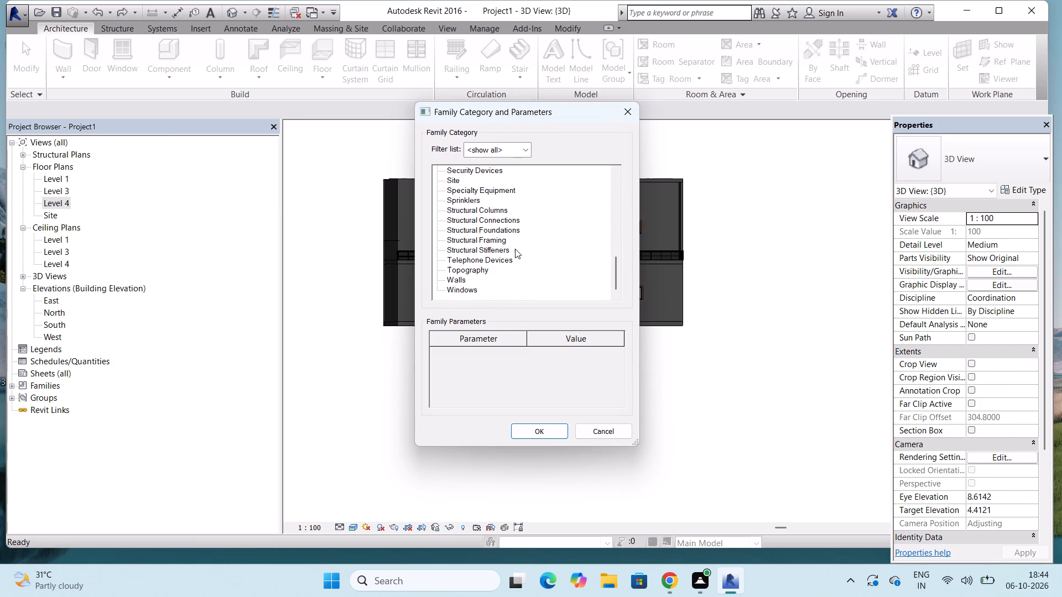
{"action": "left_click", "coordinate": [458, 281]}
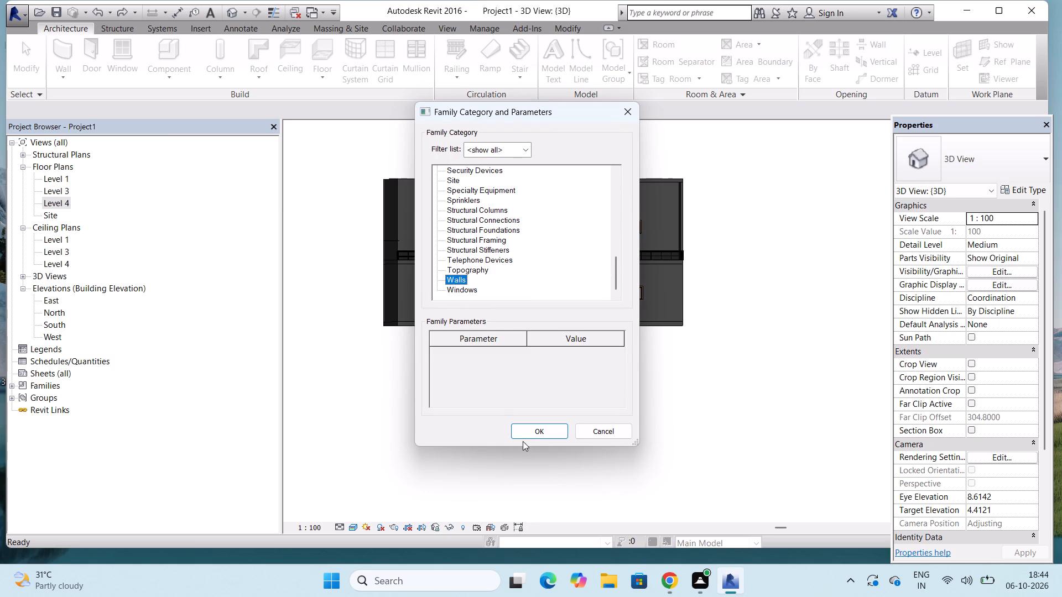
{"action": "left_click", "coordinate": [525, 430]}
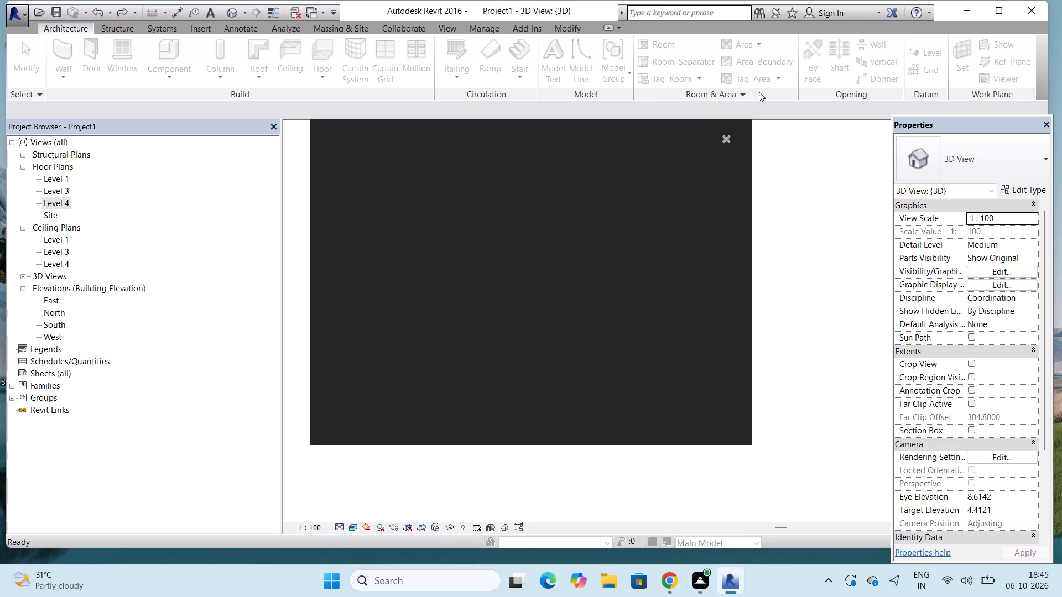
{"action": "left_click", "coordinate": [726, 137]}
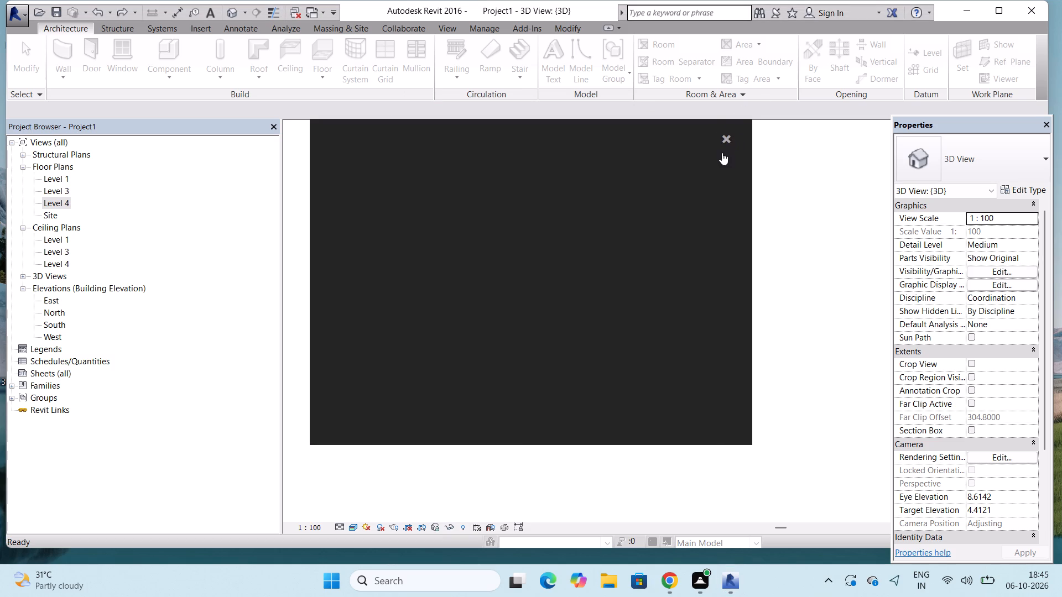
{"action": "left_click", "coordinate": [538, 305]}
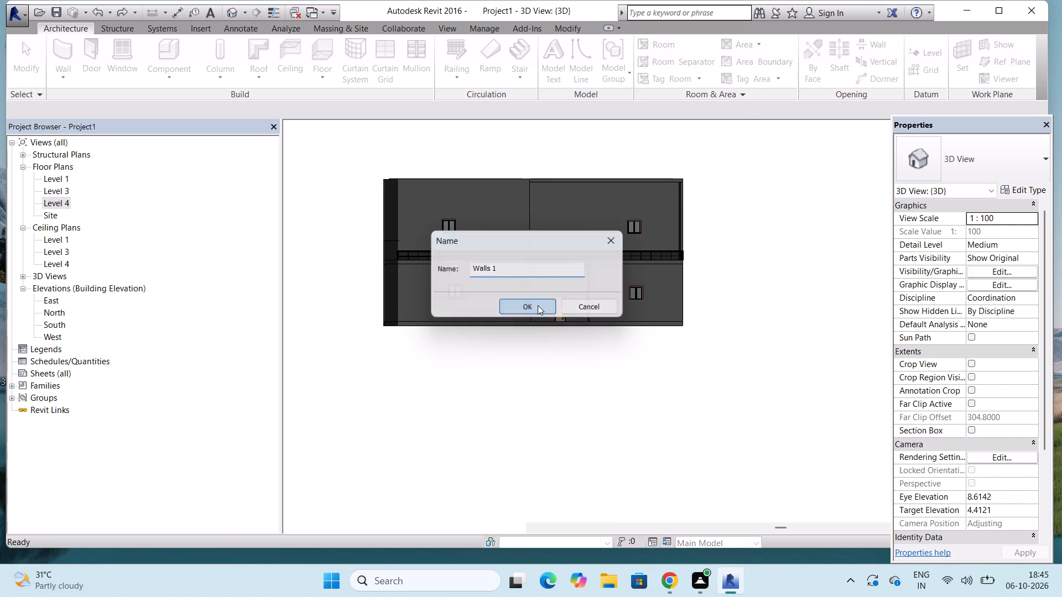
Set the work plane by picking the ground-floor front face of the Generic - 9" wall beside the entrance.
{"action": "scroll", "coordinate": [461, 231], "scroll_direction": "up", "scroll_amount": 6}
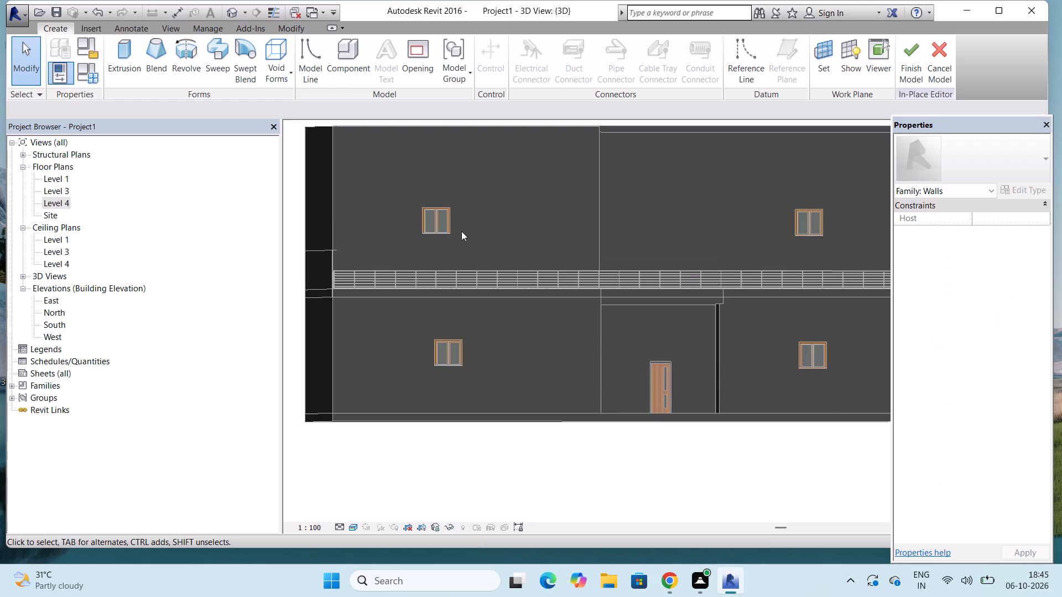
{"action": "scroll", "coordinate": [461, 231], "scroll_direction": "up", "scroll_amount": 1}
{"action": "scroll", "coordinate": [604, 345], "scroll_direction": "down", "scroll_amount": 2}
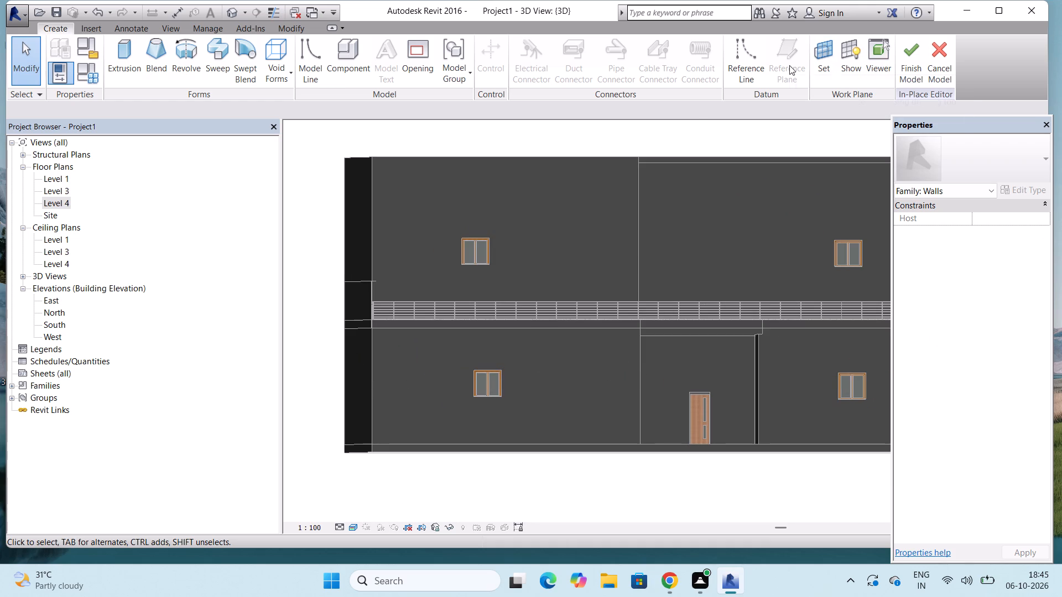
{"action": "left_click", "coordinate": [817, 54]}
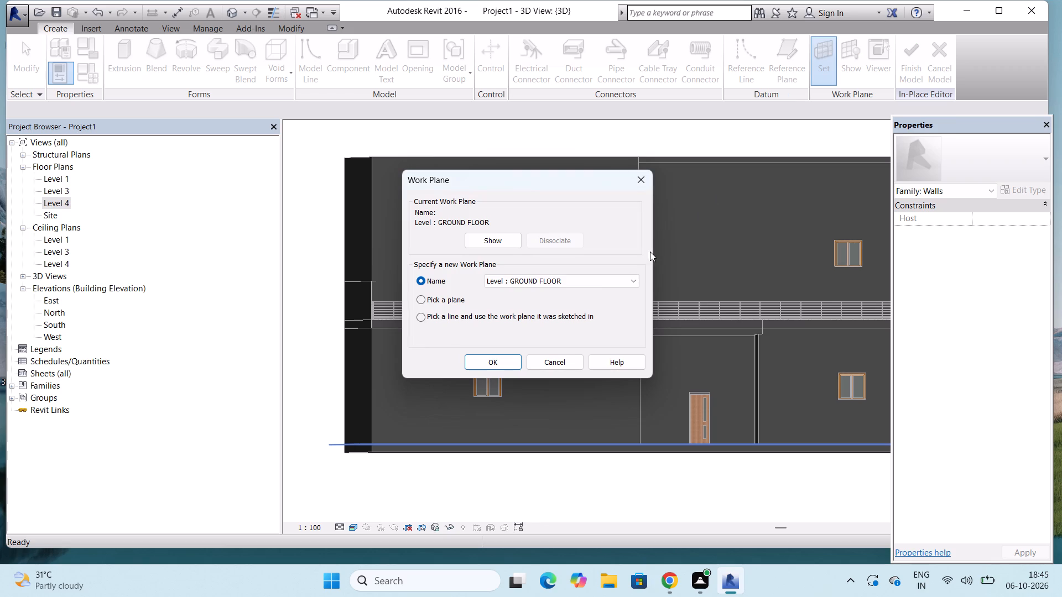
{"action": "left_click", "coordinate": [473, 359]}
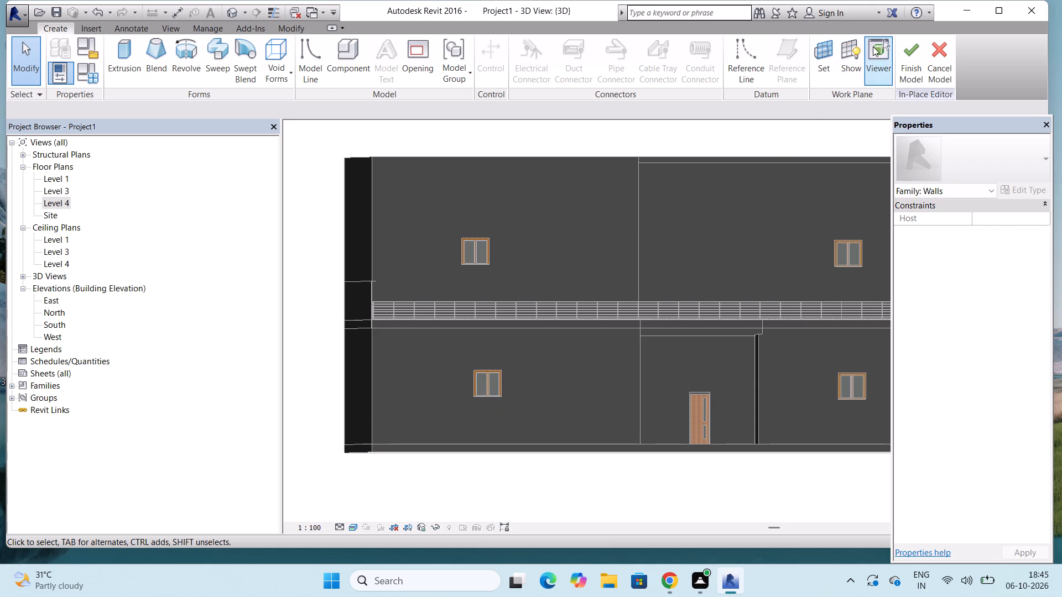
{"action": "left_click", "coordinate": [824, 53]}
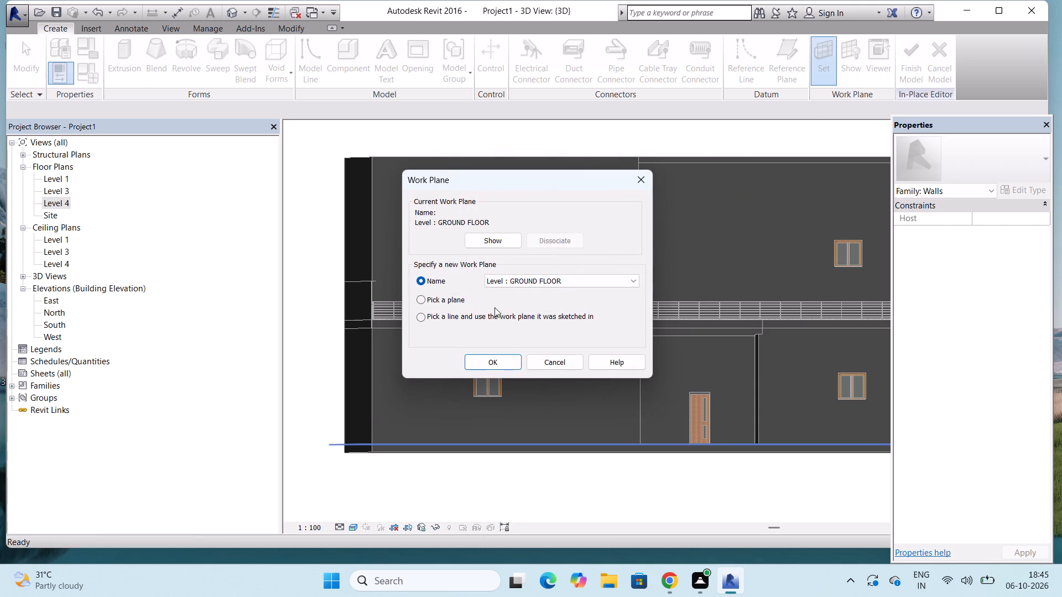
{"action": "left_click", "coordinate": [450, 300]}
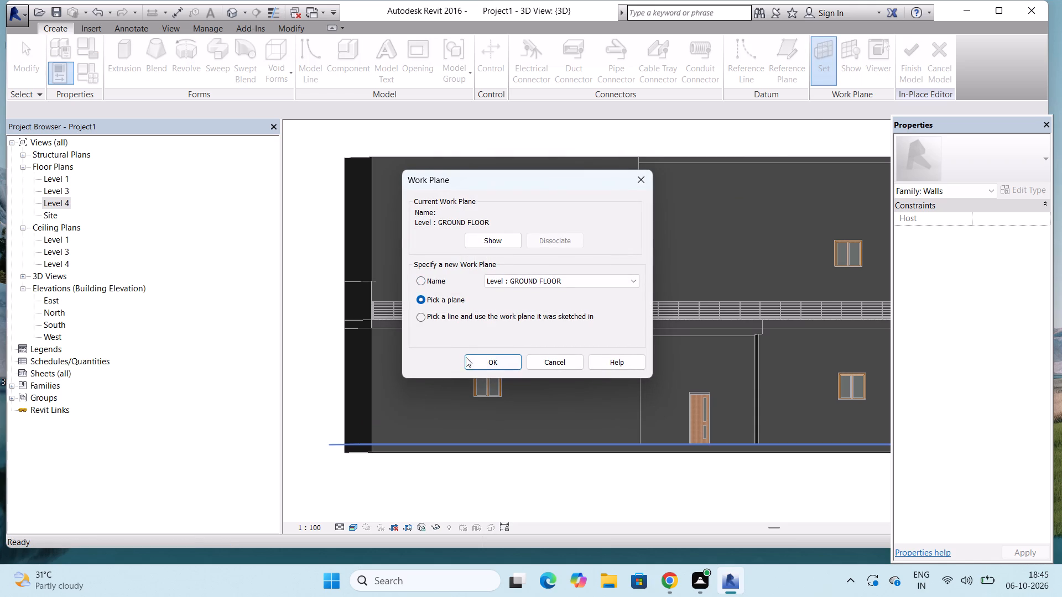
{"action": "left_click", "coordinate": [469, 359]}
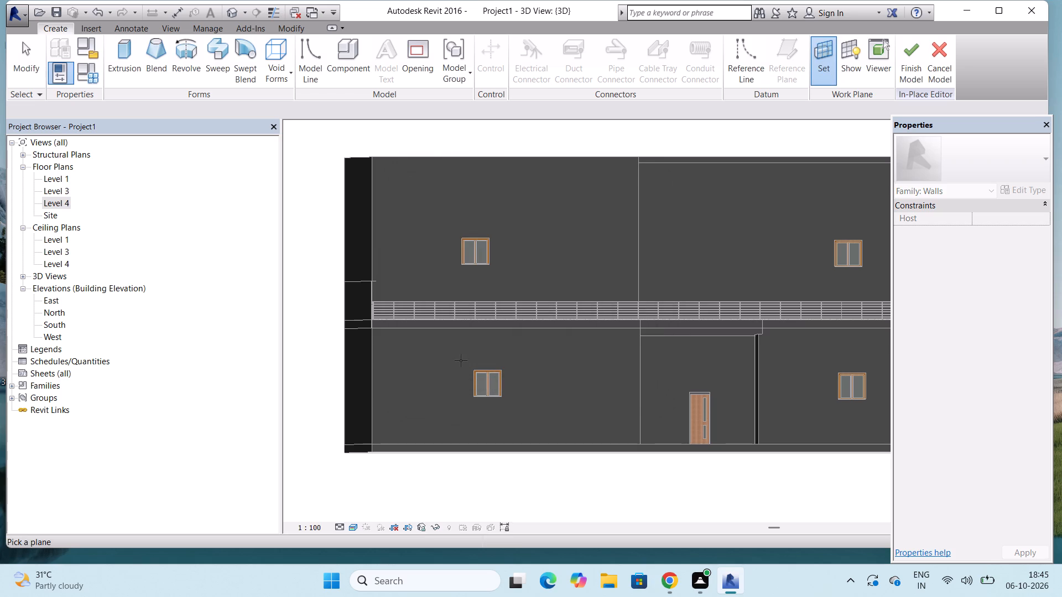
{"action": "scroll", "coordinate": [461, 360], "scroll_direction": "down", "scroll_amount": 3}
{"action": "scroll", "coordinate": [405, 345], "scroll_direction": "up", "scroll_amount": 4}
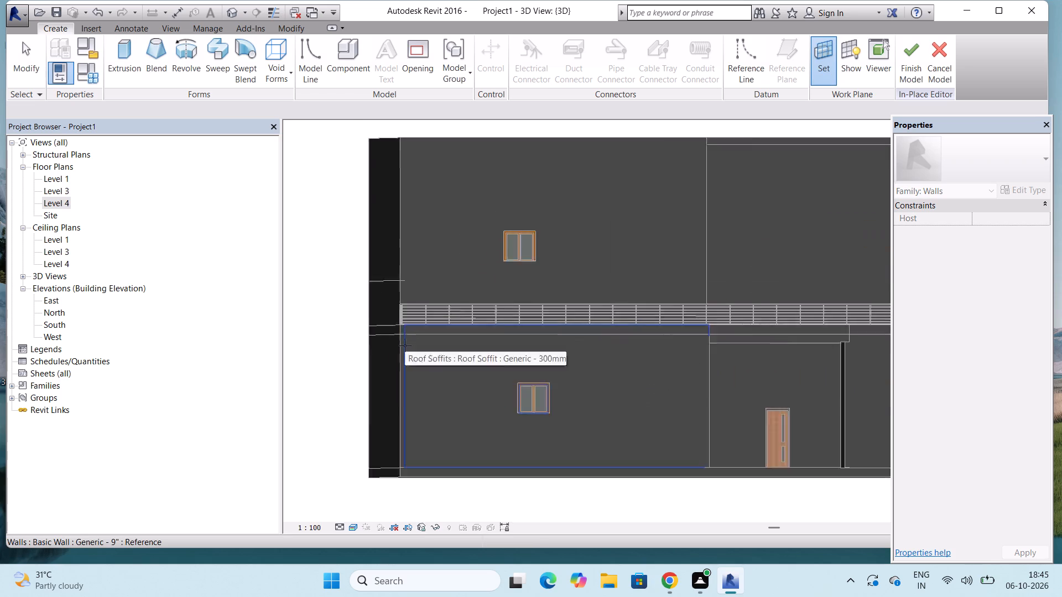
{"action": "scroll", "coordinate": [405, 345], "scroll_direction": "up", "scroll_amount": 3}
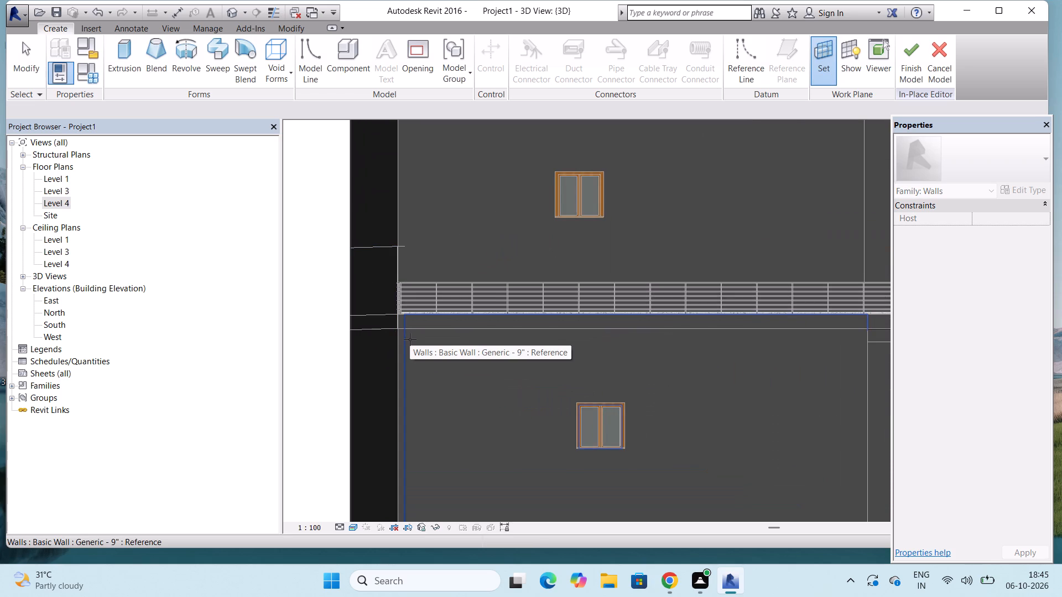
{"action": "left_click", "coordinate": [410, 339]}
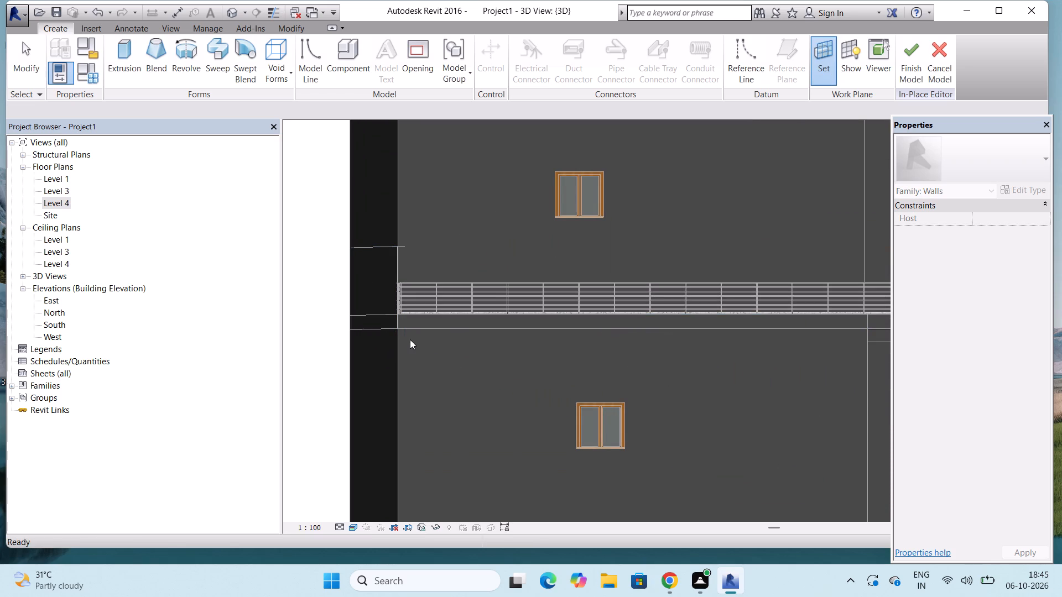
Start an Extrusion and sketch a rectangle about 5.7 m high covering the ground-floor front wall left of the entrance.
{"action": "left_click", "coordinate": [119, 46]}
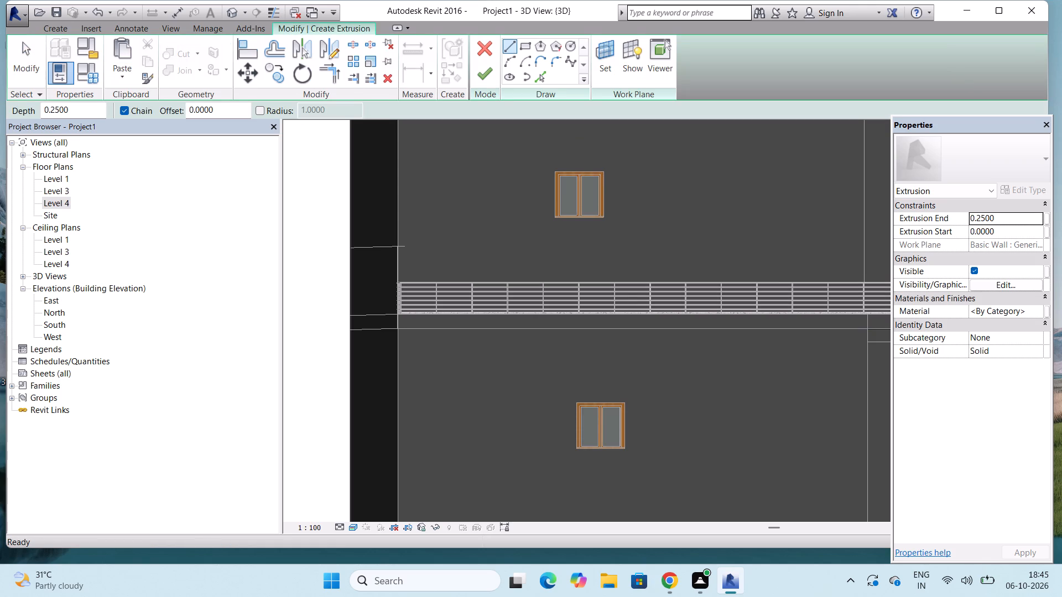
{"action": "left_click", "coordinate": [529, 46]}
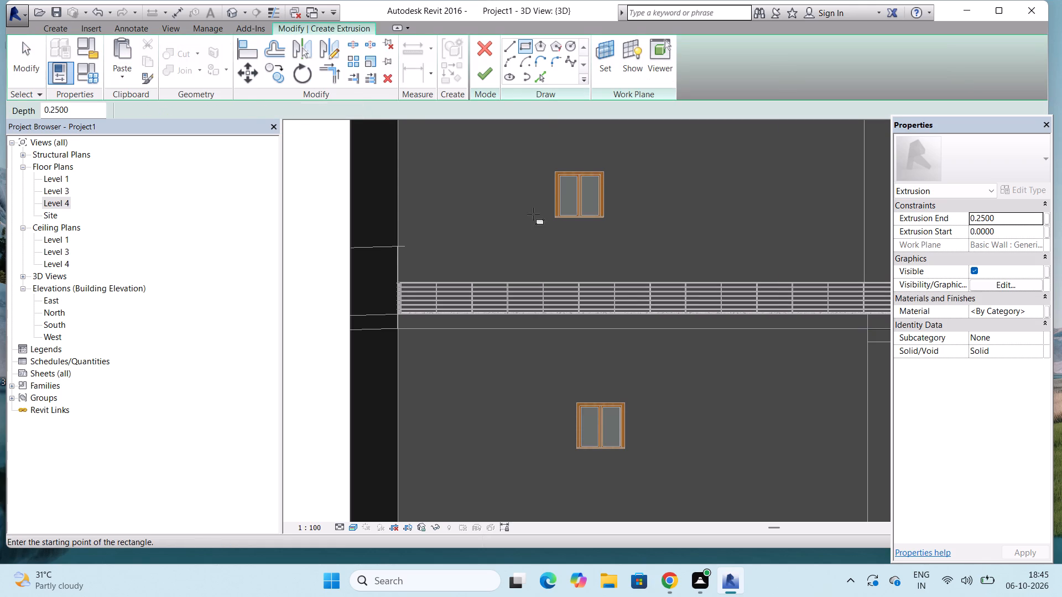
{"action": "scroll", "coordinate": [533, 214], "scroll_direction": "down", "scroll_amount": 5}
{"action": "scroll", "coordinate": [480, 378], "scroll_direction": "up", "scroll_amount": 5}
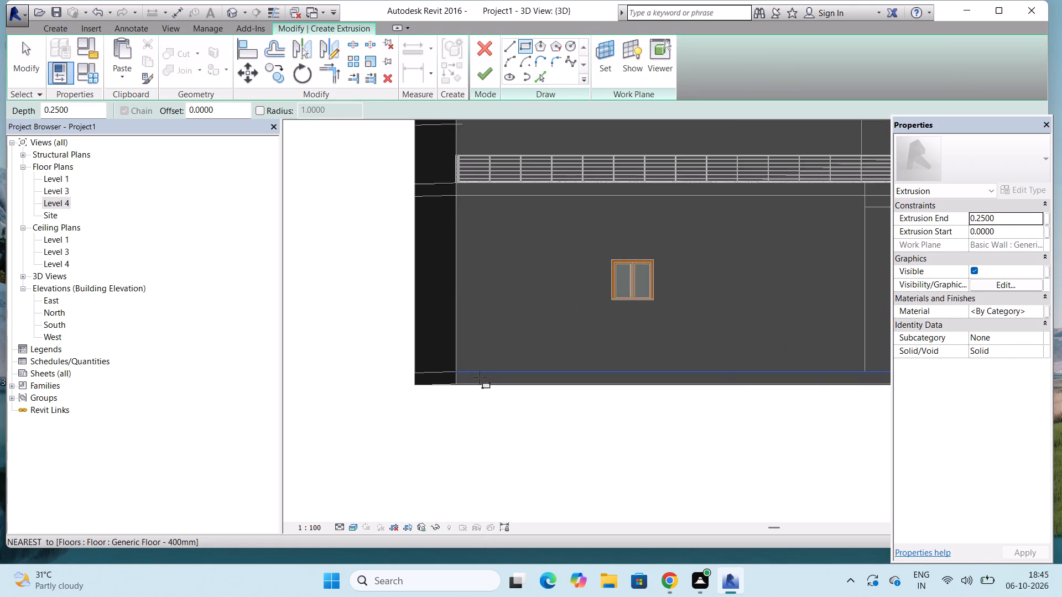
{"action": "scroll", "coordinate": [480, 378], "scroll_direction": "down", "scroll_amount": 2}
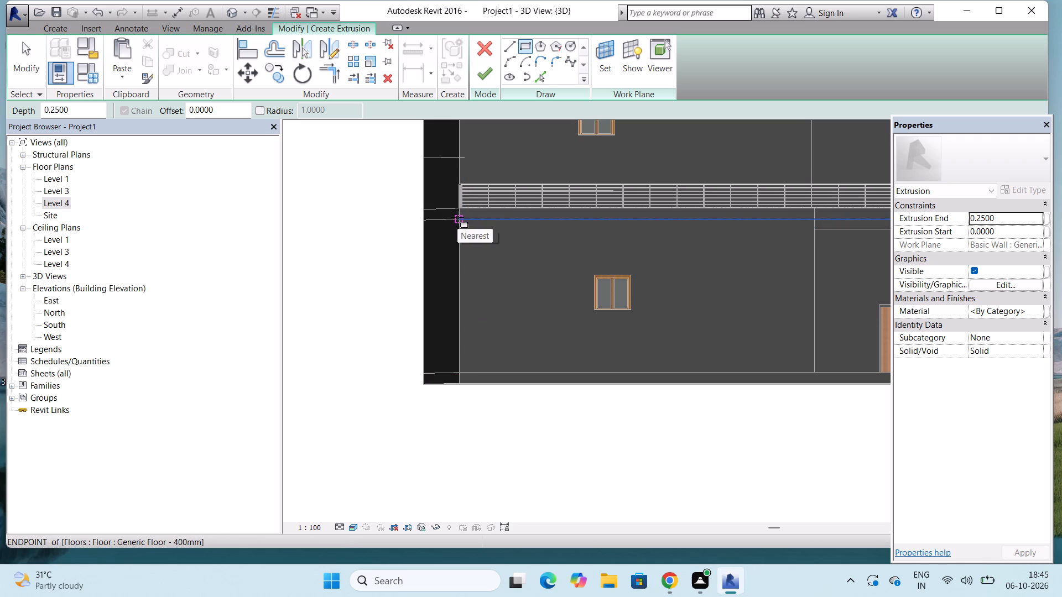
{"action": "left_click", "coordinate": [457, 217]}
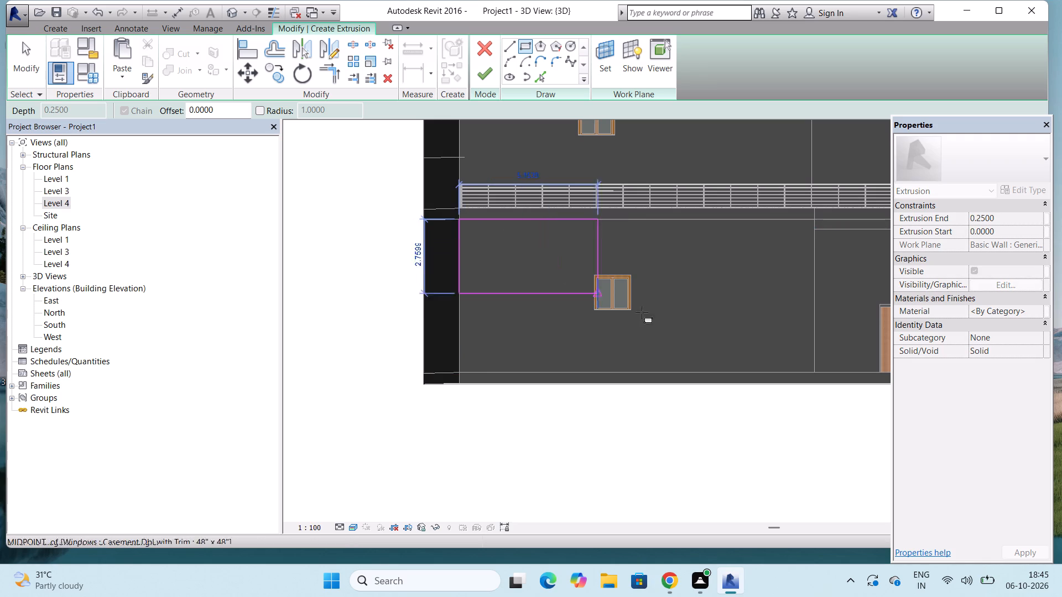
{"action": "left_click", "coordinate": [818, 376]}
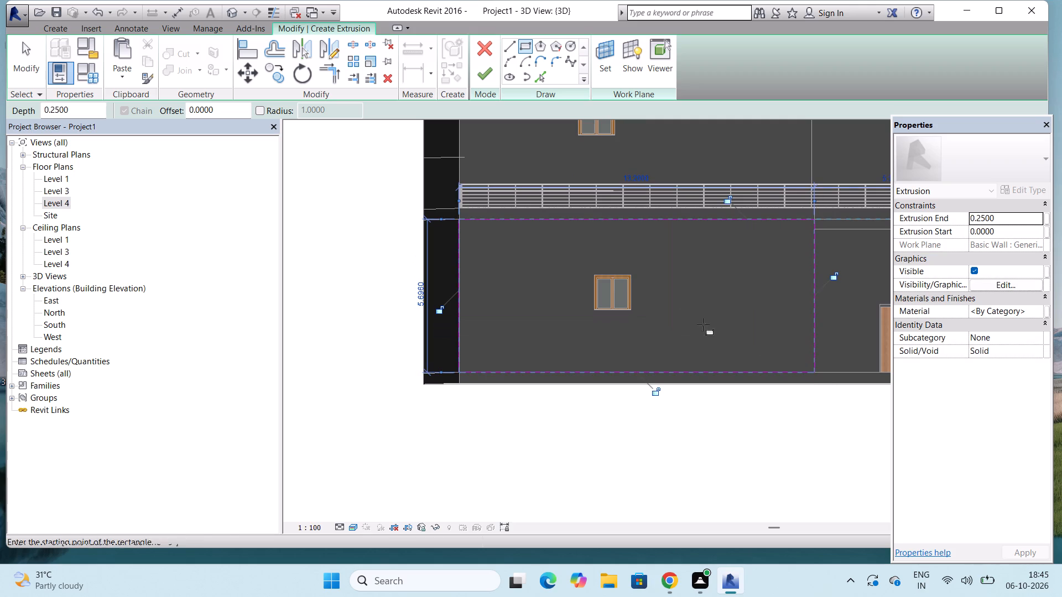
Sketch an opening rectangle about 2.6 m wide and 2 m high around the ground-floor window, and dismiss the interrupting notification.
{"action": "left_click", "coordinate": [579, 268]}
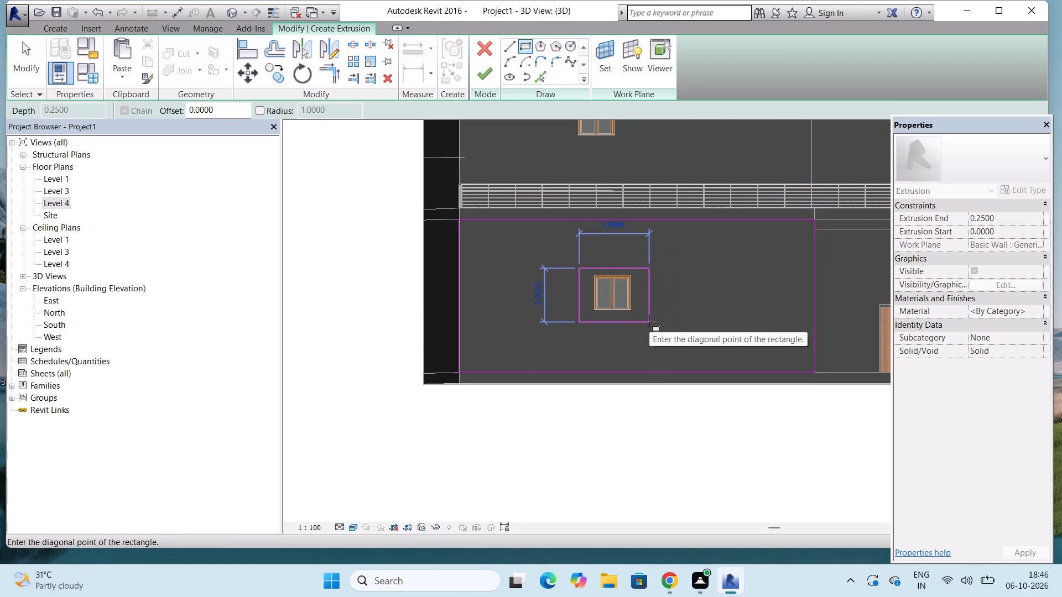
{"action": "left_click", "coordinate": [649, 321]}
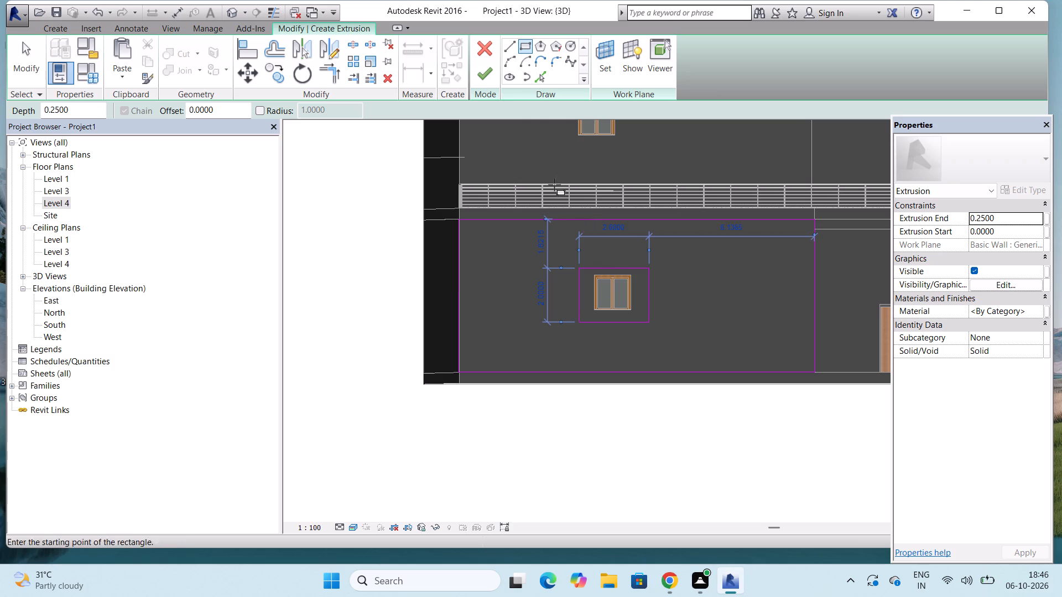
{"action": "scroll", "coordinate": [621, 375], "scroll_direction": "down", "scroll_amount": 3}
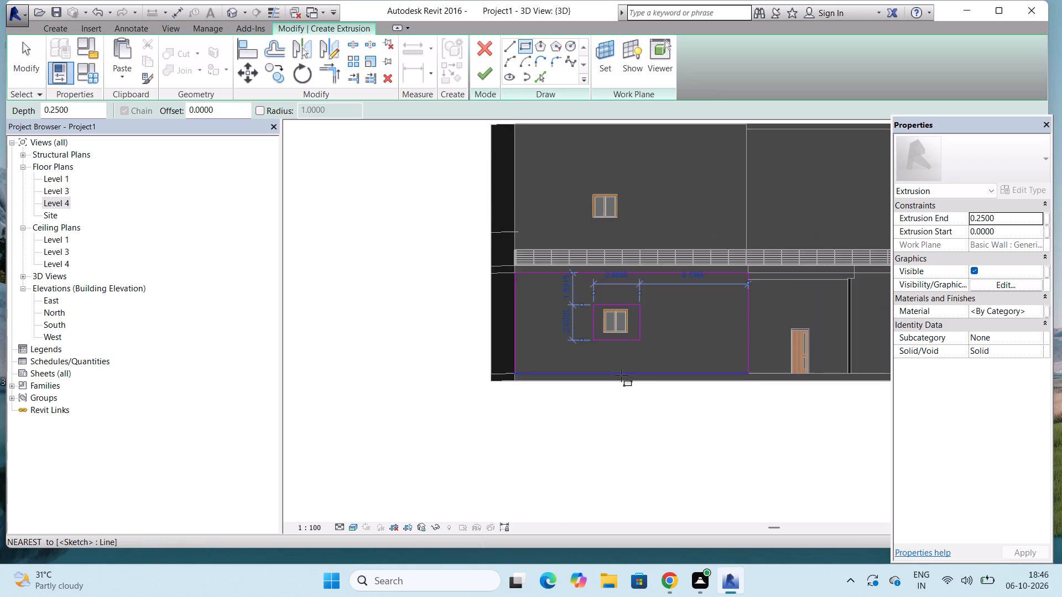
{"action": "scroll", "coordinate": [621, 375], "scroll_direction": "down", "scroll_amount": 2}
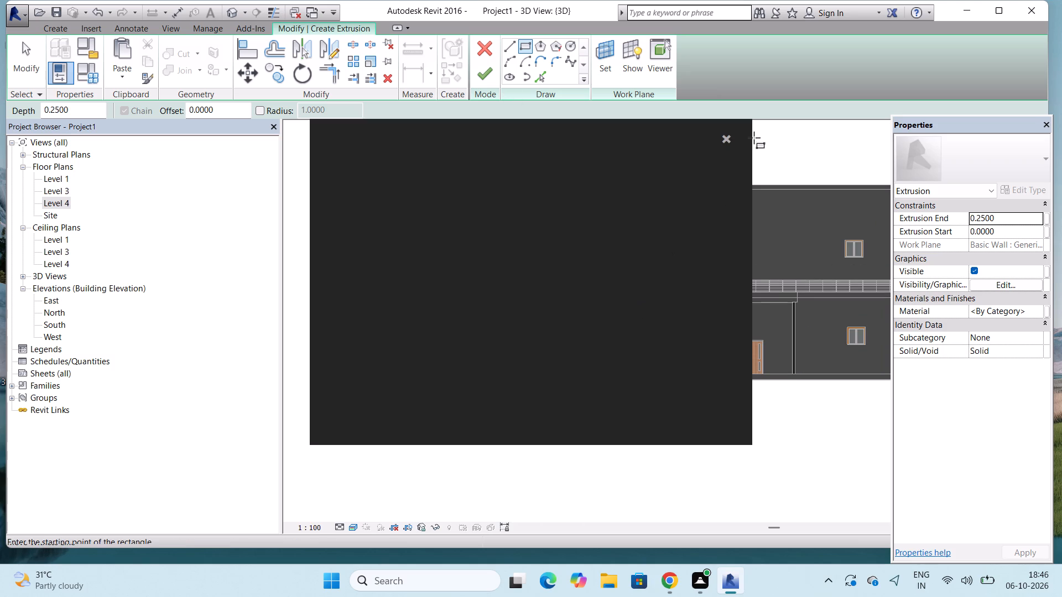
{"action": "left_click", "coordinate": [727, 141]}
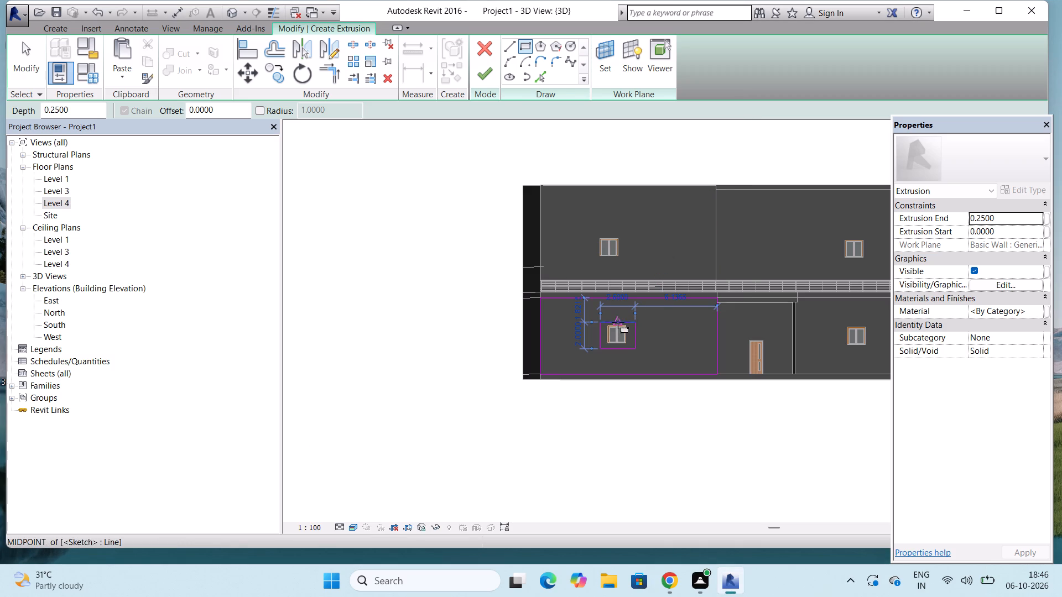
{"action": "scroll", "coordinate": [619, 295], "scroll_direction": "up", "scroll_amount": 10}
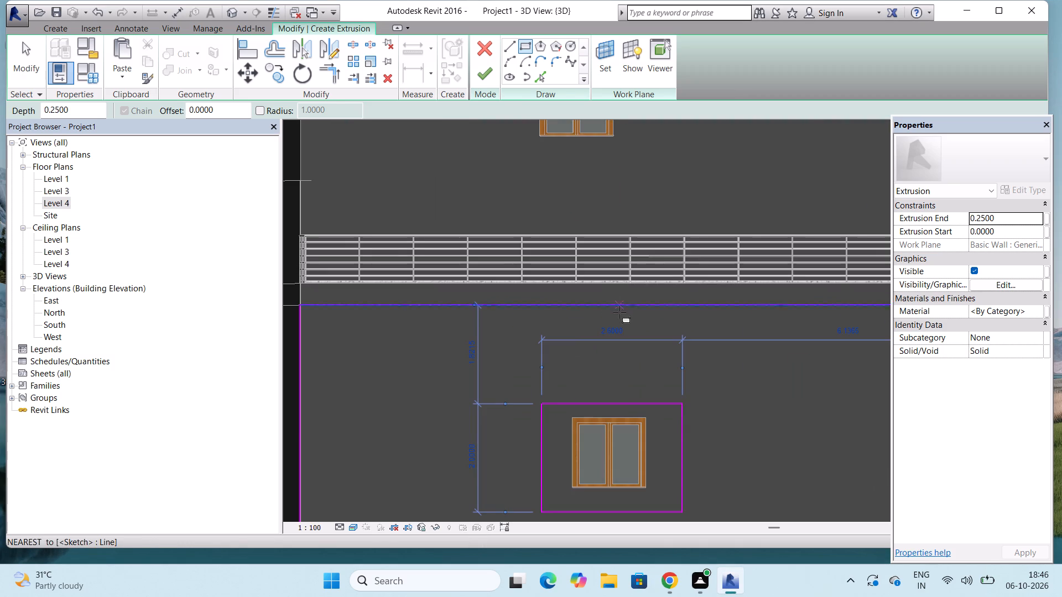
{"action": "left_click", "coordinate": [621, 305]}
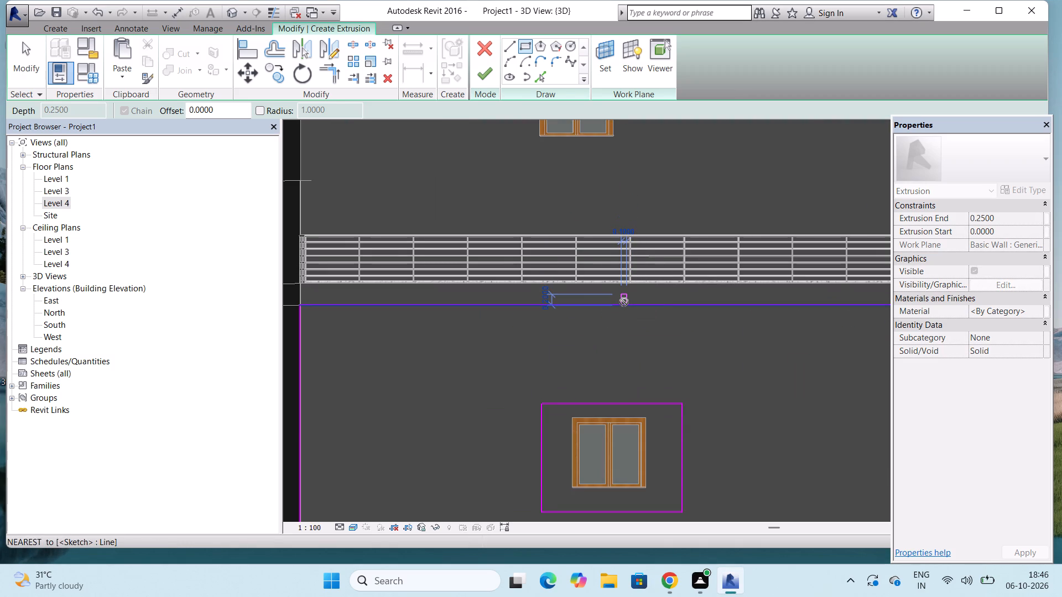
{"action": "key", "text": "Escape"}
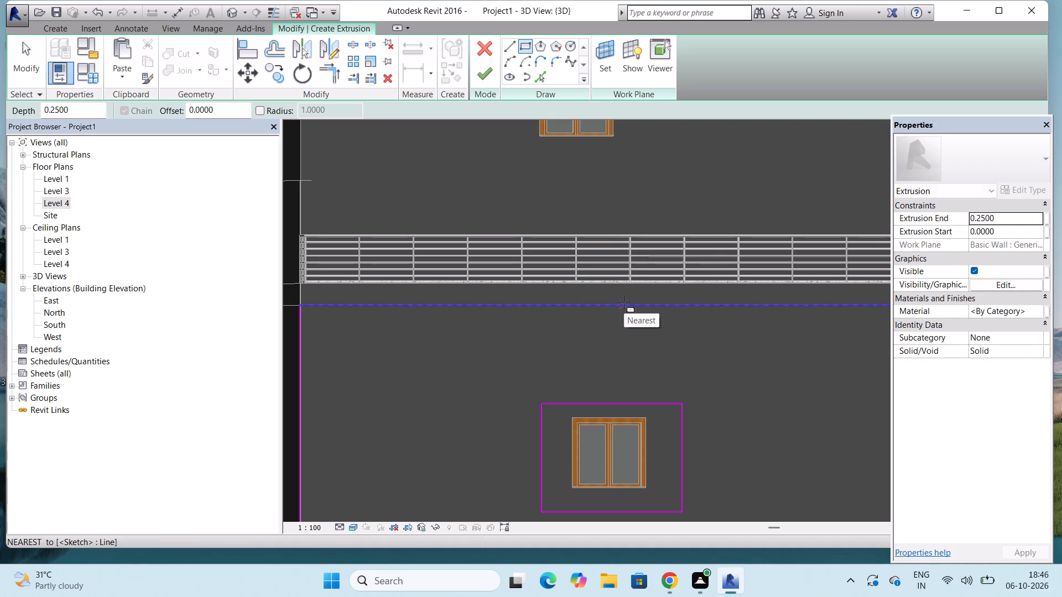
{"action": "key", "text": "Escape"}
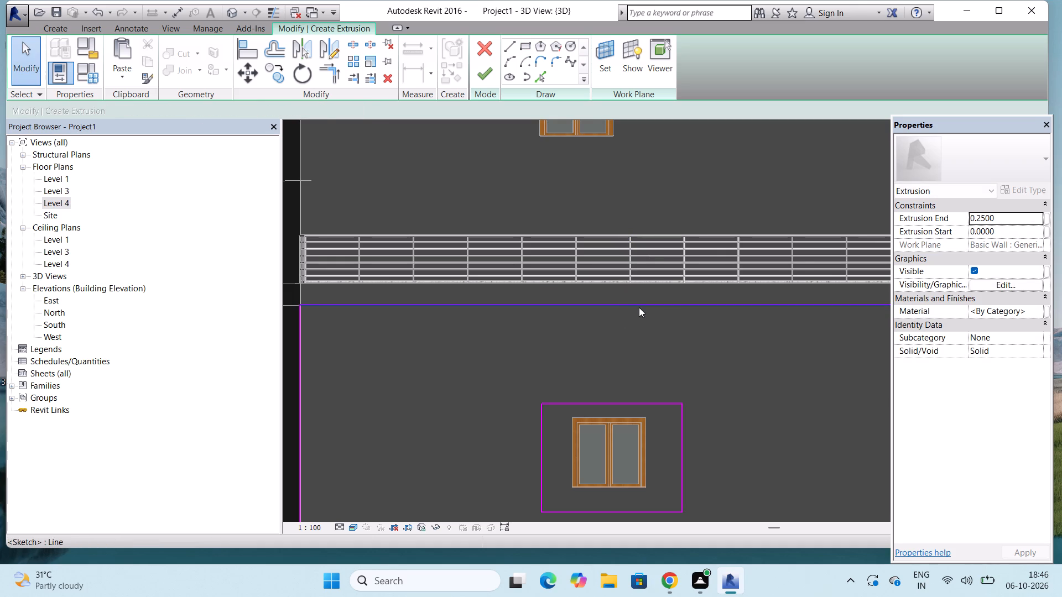
Stretch the outer sketch rectangle's upper edge to the top of the second-floor wall.
{"action": "scroll", "coordinate": [639, 312], "scroll_direction": "down", "scroll_amount": 8}
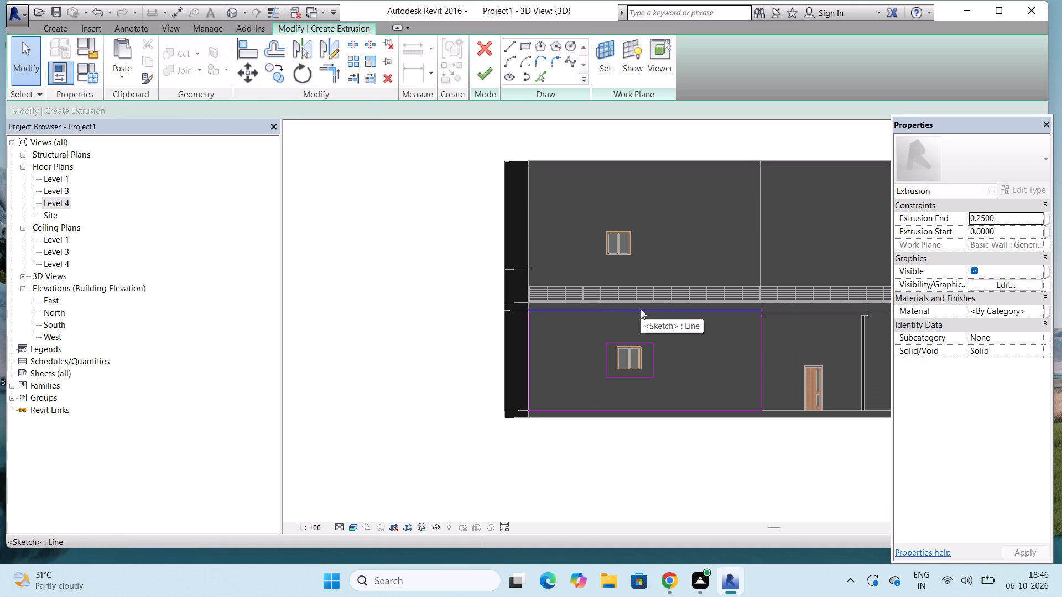
{"action": "left_click_drag", "start_coordinate": [641, 309], "coordinate": [657, 170]}
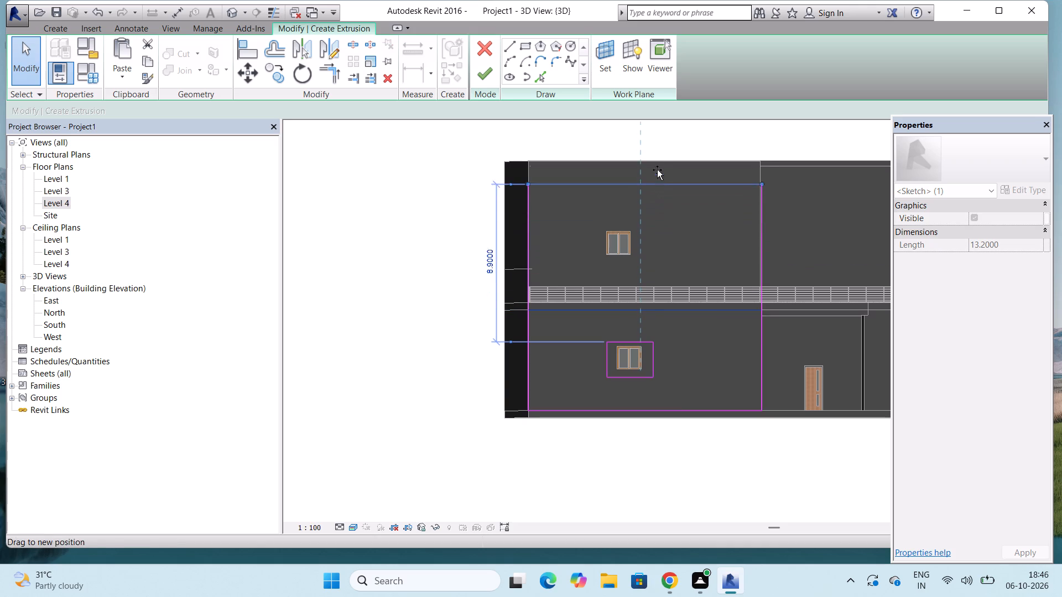
{"action": "left_click_drag", "start_coordinate": [657, 170], "coordinate": [660, 155]}
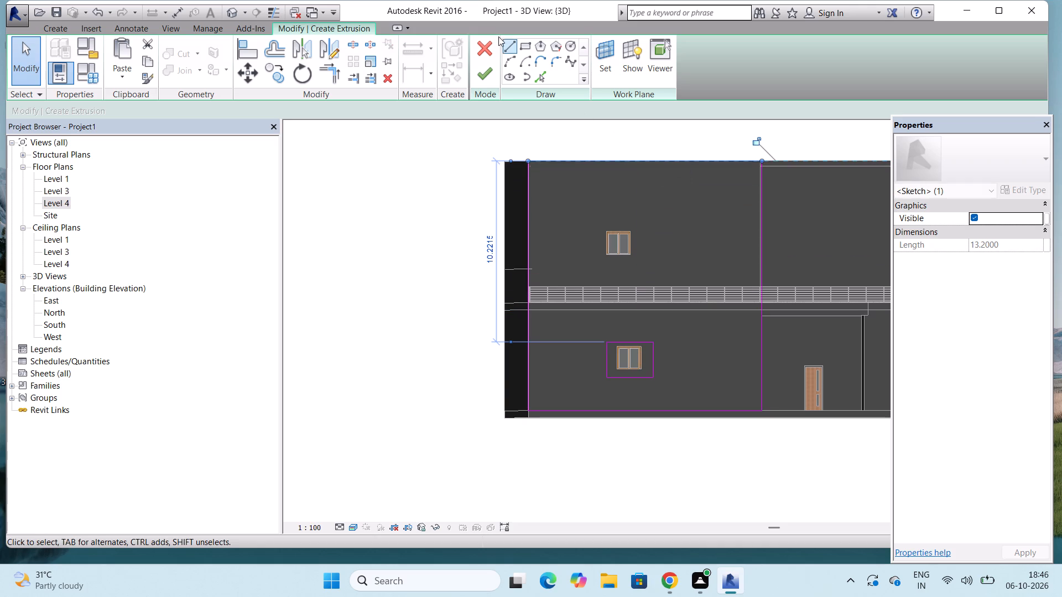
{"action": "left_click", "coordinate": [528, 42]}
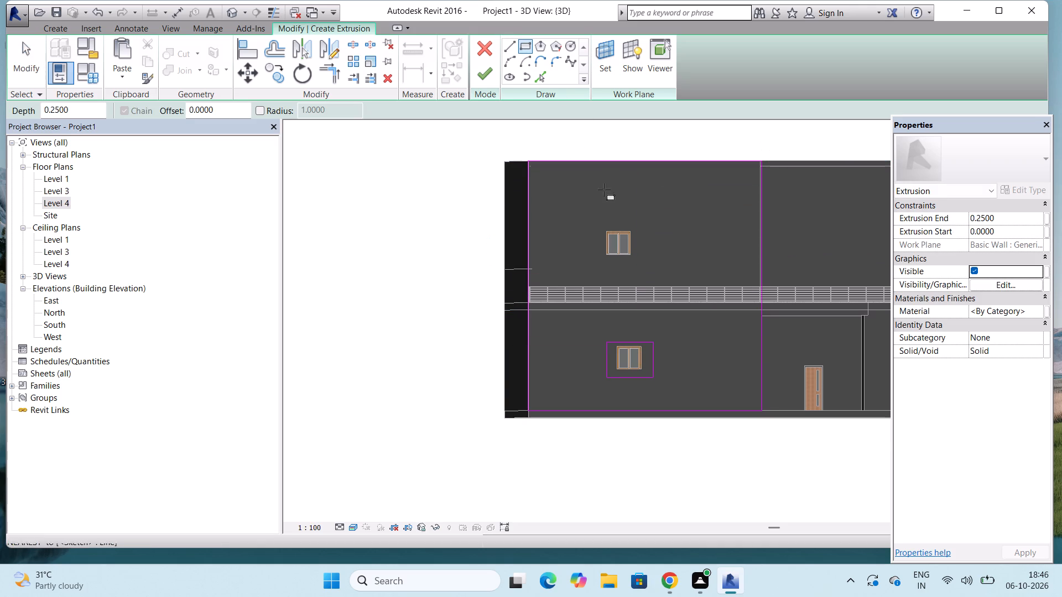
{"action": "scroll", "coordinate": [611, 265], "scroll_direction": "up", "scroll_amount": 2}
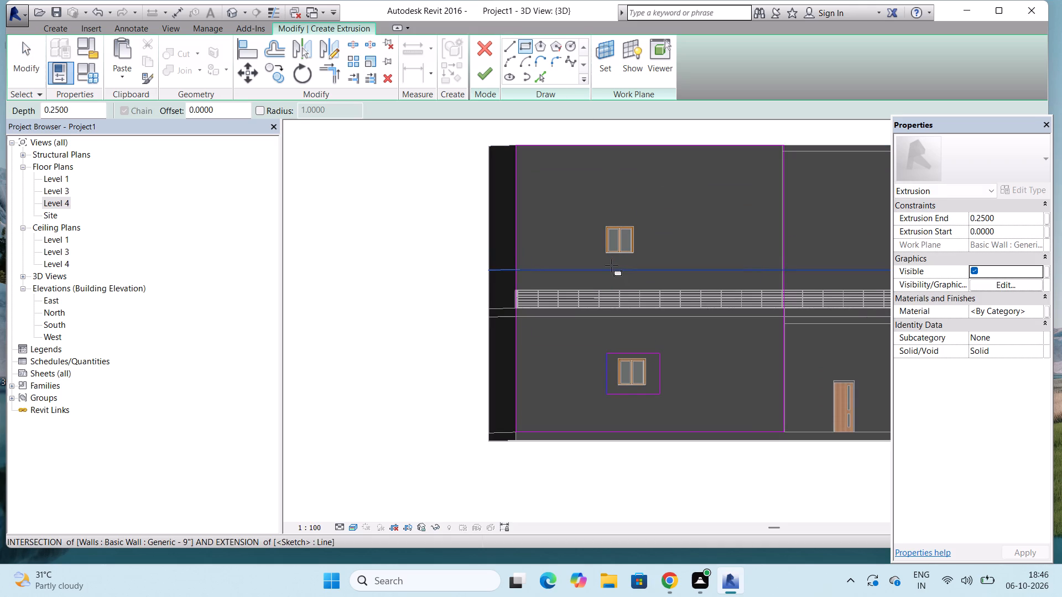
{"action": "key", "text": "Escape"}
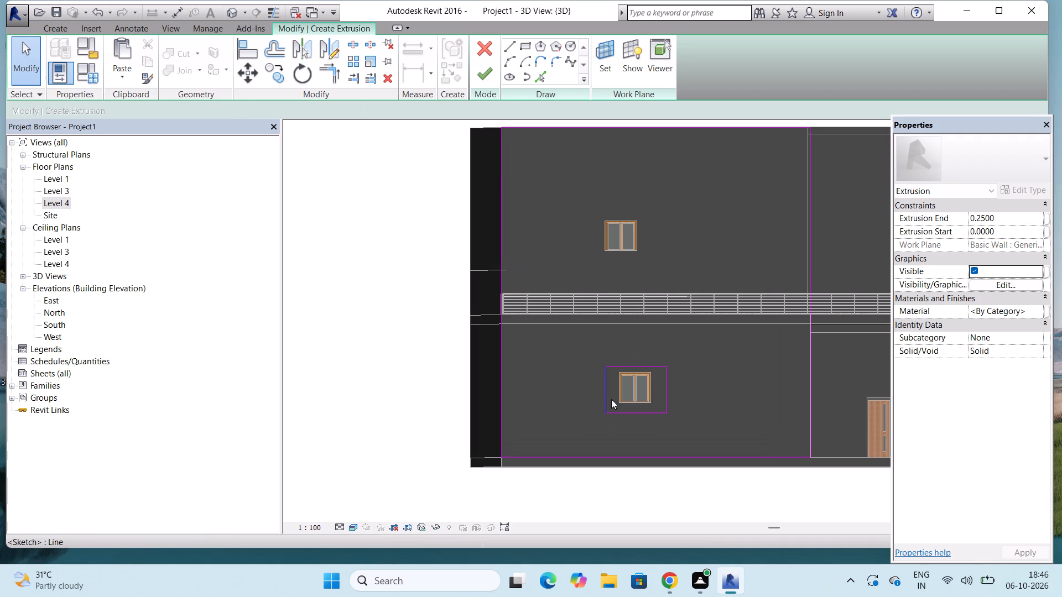
Copy the four lines of the ground-floor opening rectangle straight up to surround the second-floor window.
{"action": "left_click", "coordinate": [610, 399]}
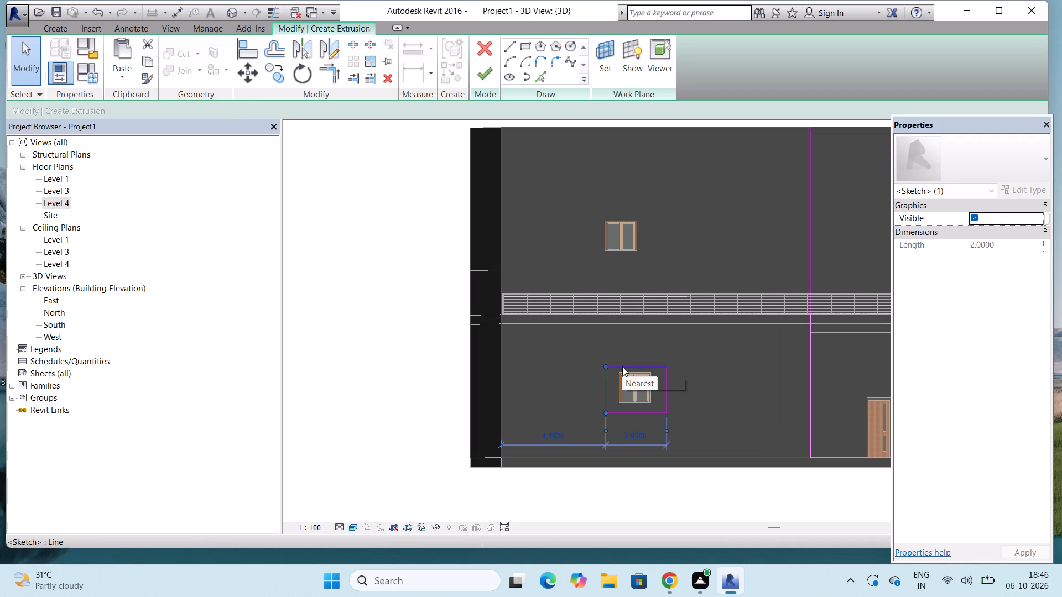
{"action": "left_click", "coordinate": [622, 366], "text": "ctrl"}
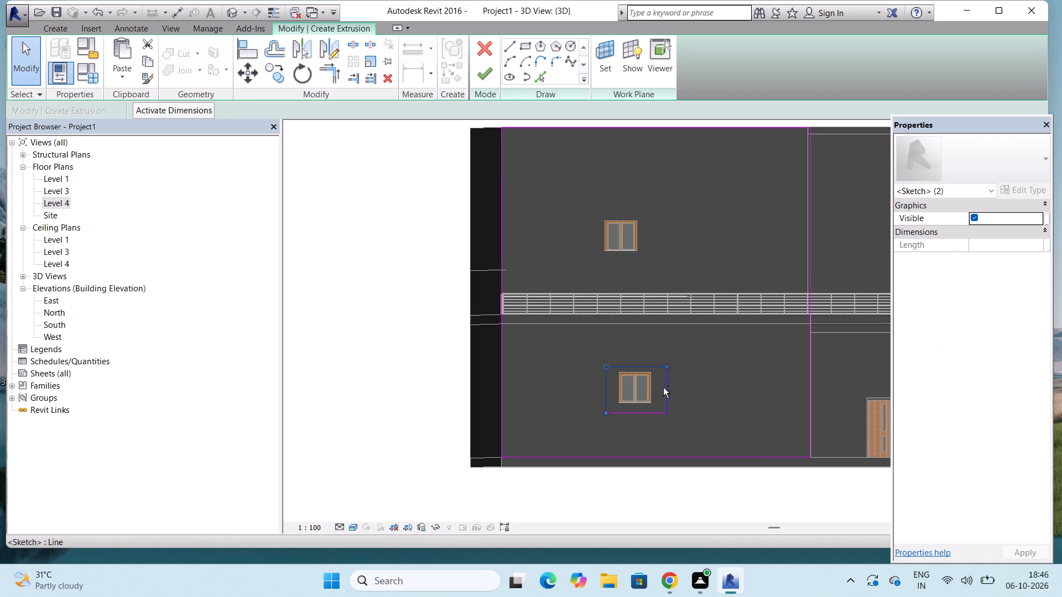
{"action": "left_click", "coordinate": [663, 387], "text": "ctrl"}
{"action": "left_click", "coordinate": [651, 409], "text": "ctrl"}
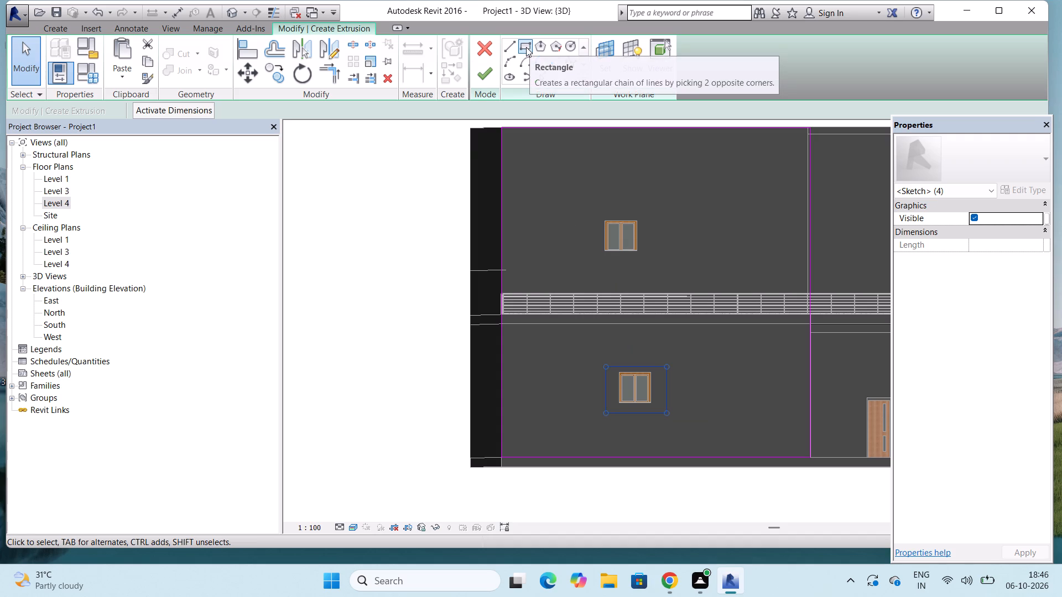
{"action": "left_click", "coordinate": [272, 69]}
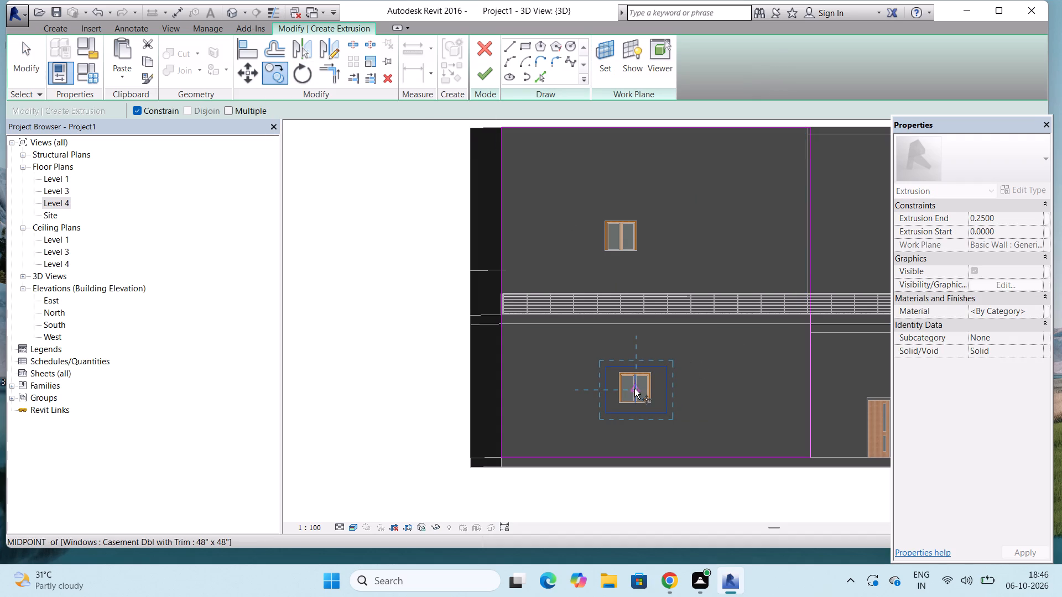
{"action": "left_click", "coordinate": [634, 389]}
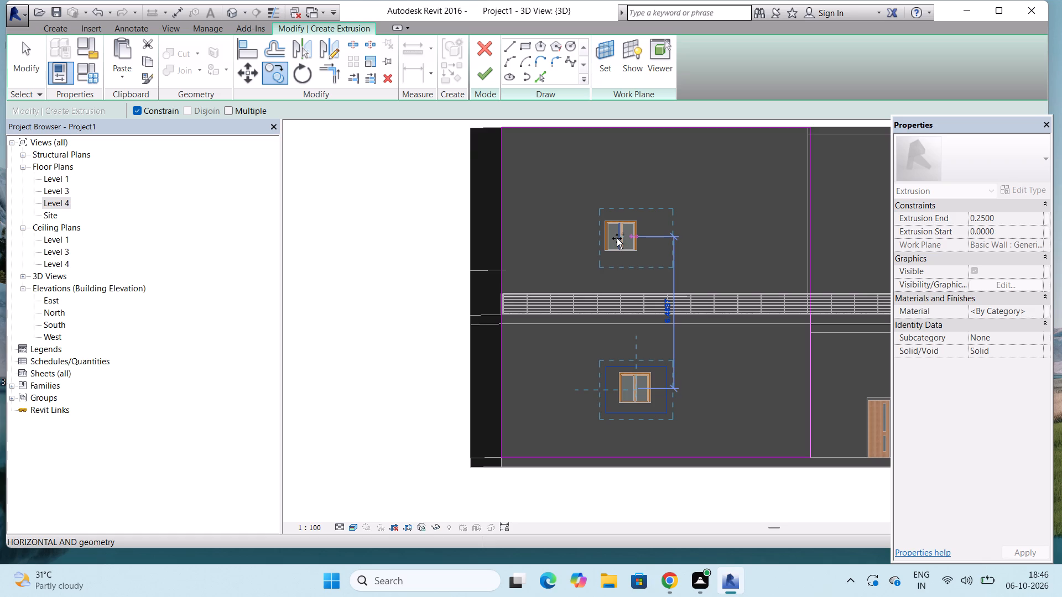
{"action": "scroll", "coordinate": [617, 238], "scroll_direction": "up", "scroll_amount": 4}
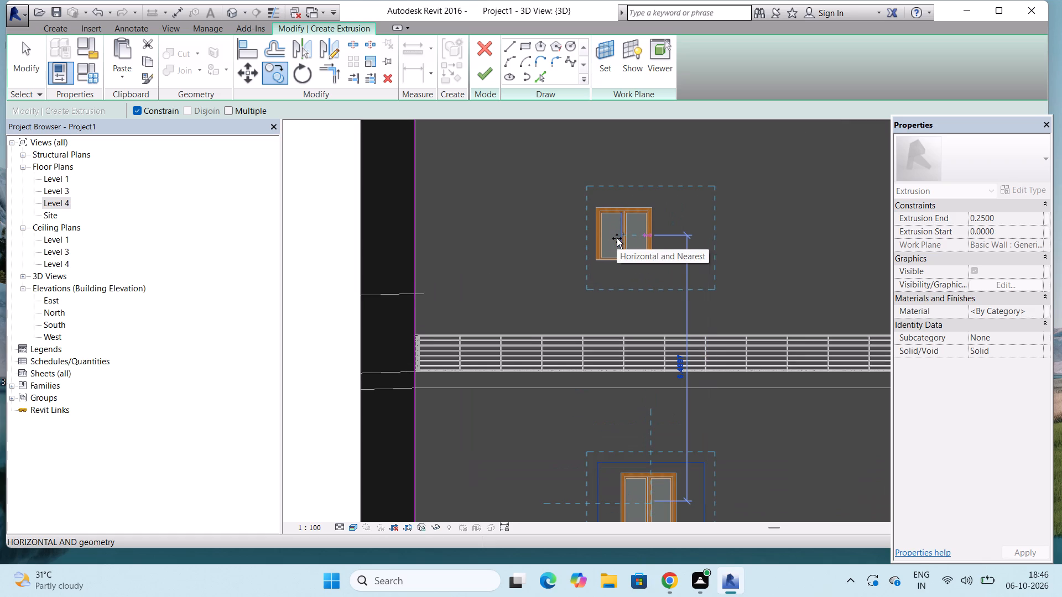
{"action": "left_click", "coordinate": [617, 238]}
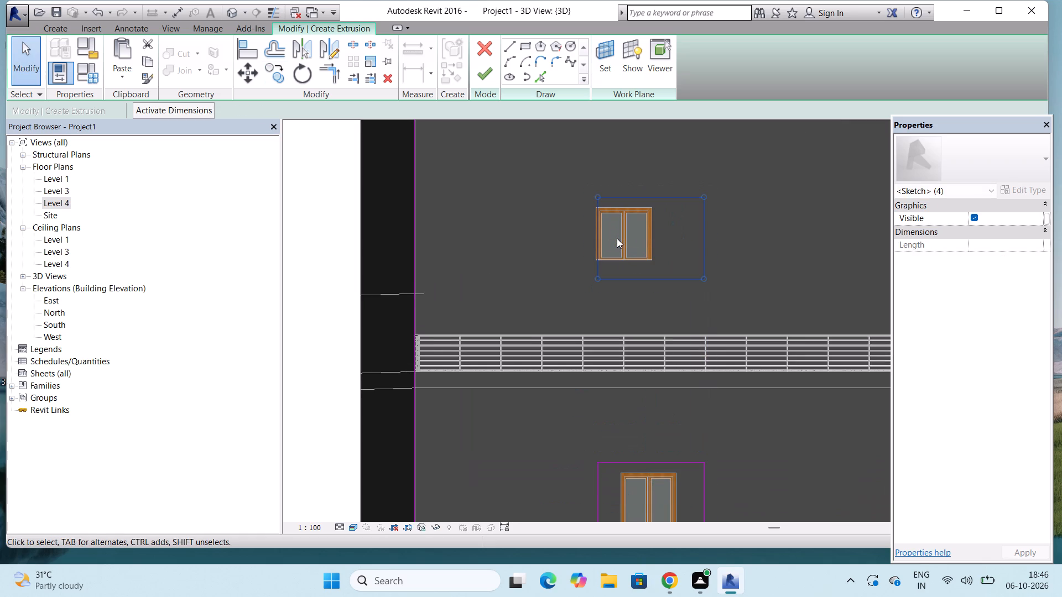
{"action": "left_click", "coordinate": [649, 233]}
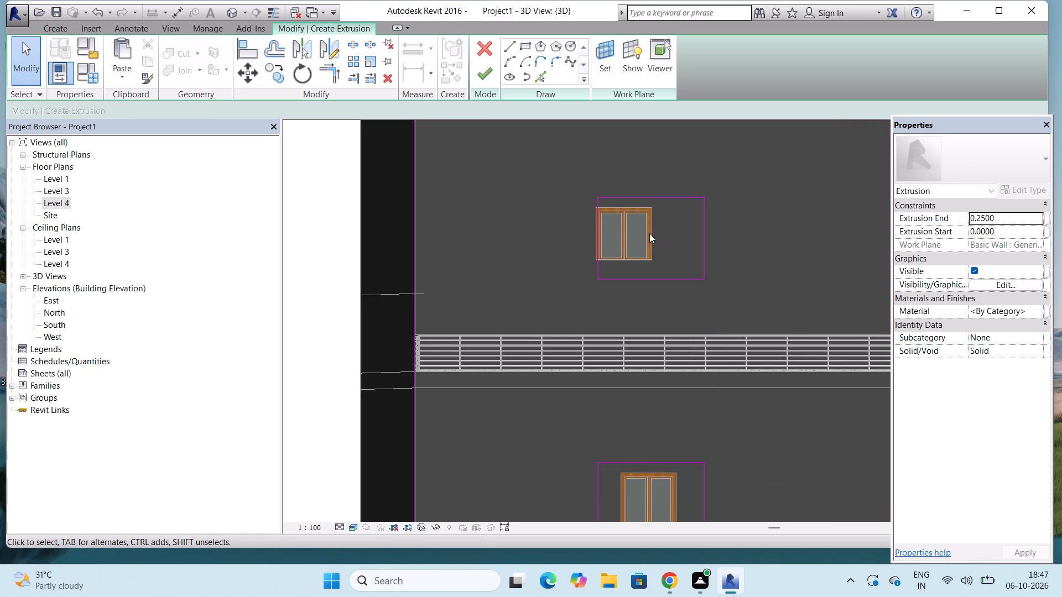
{"action": "key", "text": "Escape"}
{"action": "key", "text": "Escape"}
{"action": "key", "text": "Escape"}
{"action": "key", "text": "Escape"}
{"action": "key", "text": "Escape"}
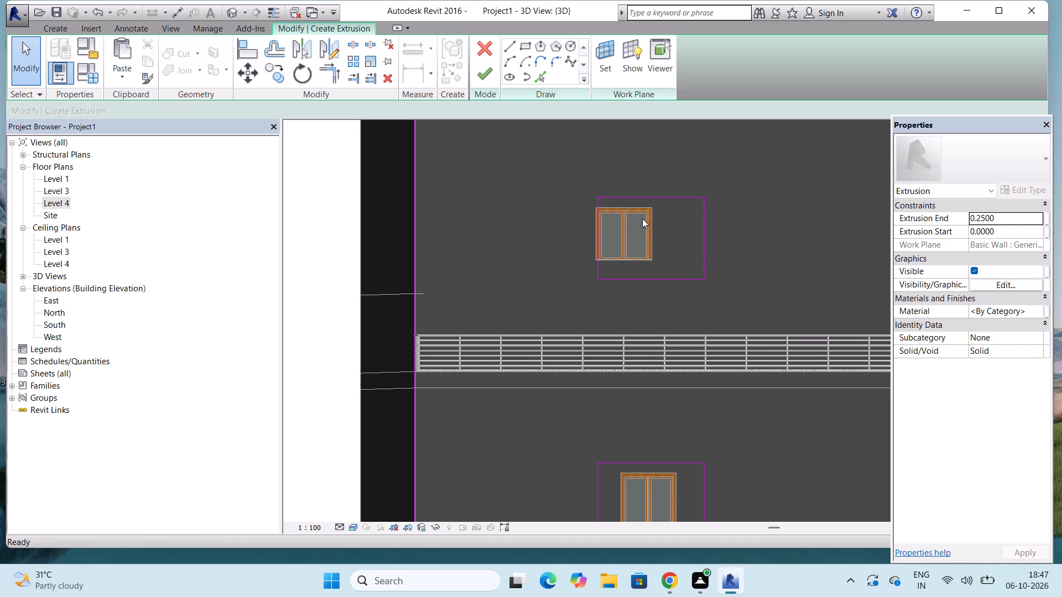
{"action": "key", "text": "Escape"}
{"action": "key", "text": "Escape"}
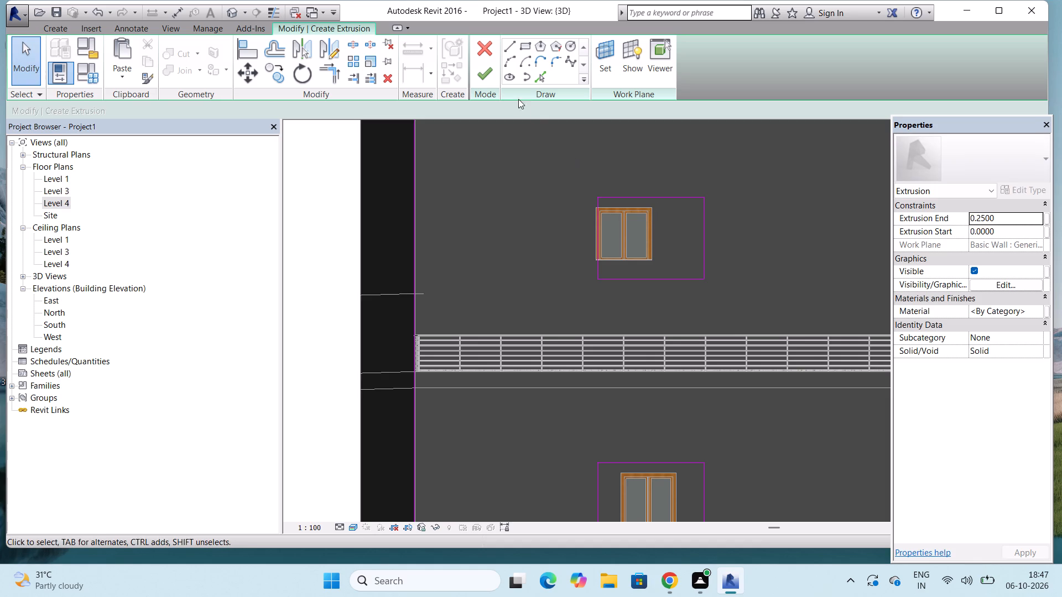
Finish the extrusion sketch with both window openings and dismiss the interrupting notification.
{"action": "left_click", "coordinate": [482, 70]}
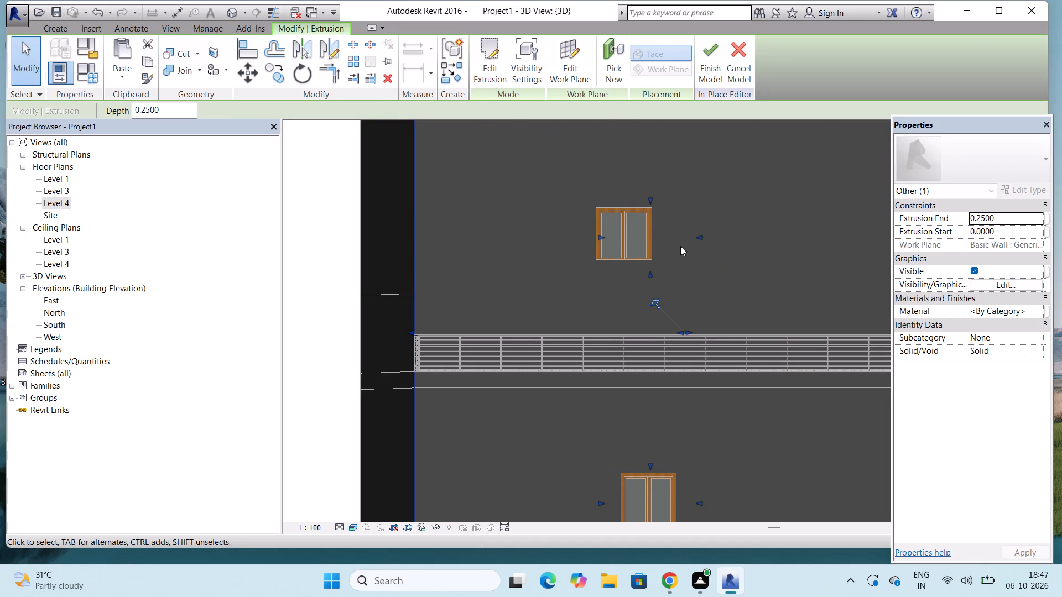
{"action": "scroll", "coordinate": [650, 243], "scroll_direction": "down", "scroll_amount": 10}
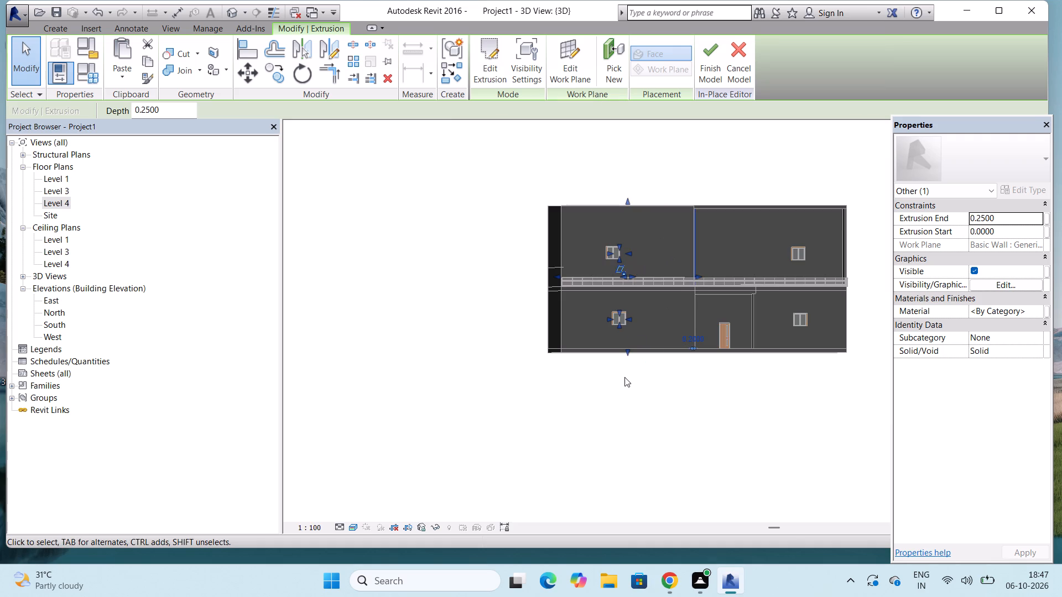
{"action": "scroll", "coordinate": [615, 307], "scroll_direction": "up", "scroll_amount": 5}
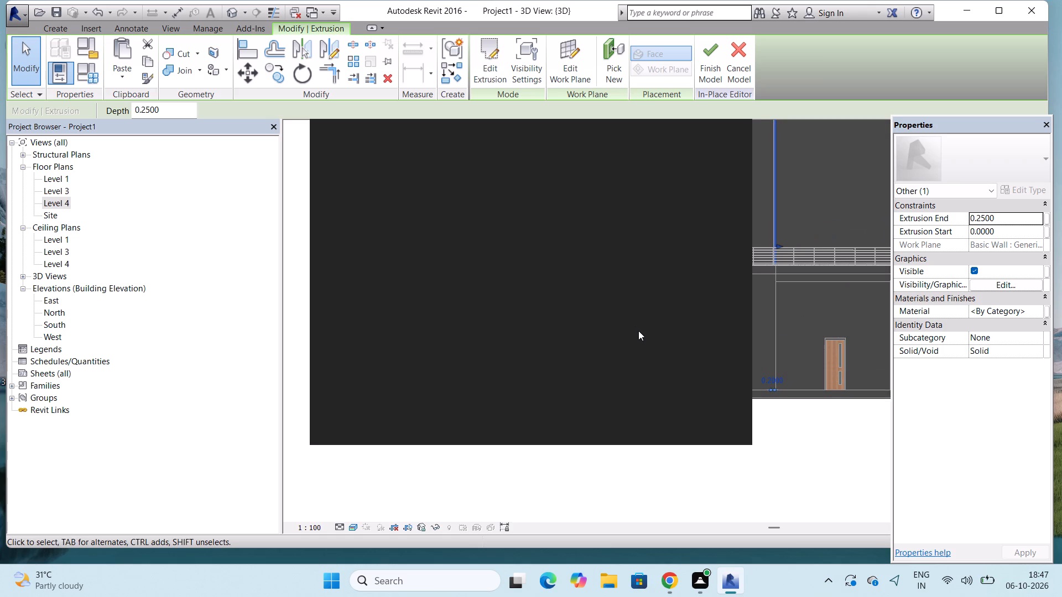
{"action": "left_click", "coordinate": [727, 138]}
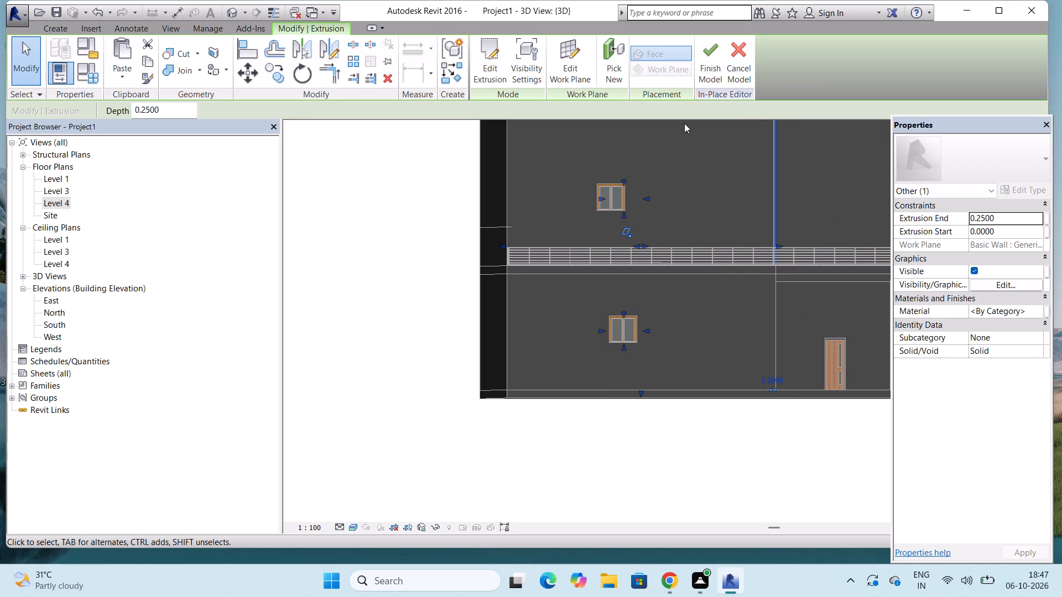
Stretch the facade extrusion's outer vertical side past the building corner, partway towards the end of the projecting railing.
{"action": "middle_click_drag", "start_coordinate": [753, 325], "coordinate": [587, 345], "text": "shift"}
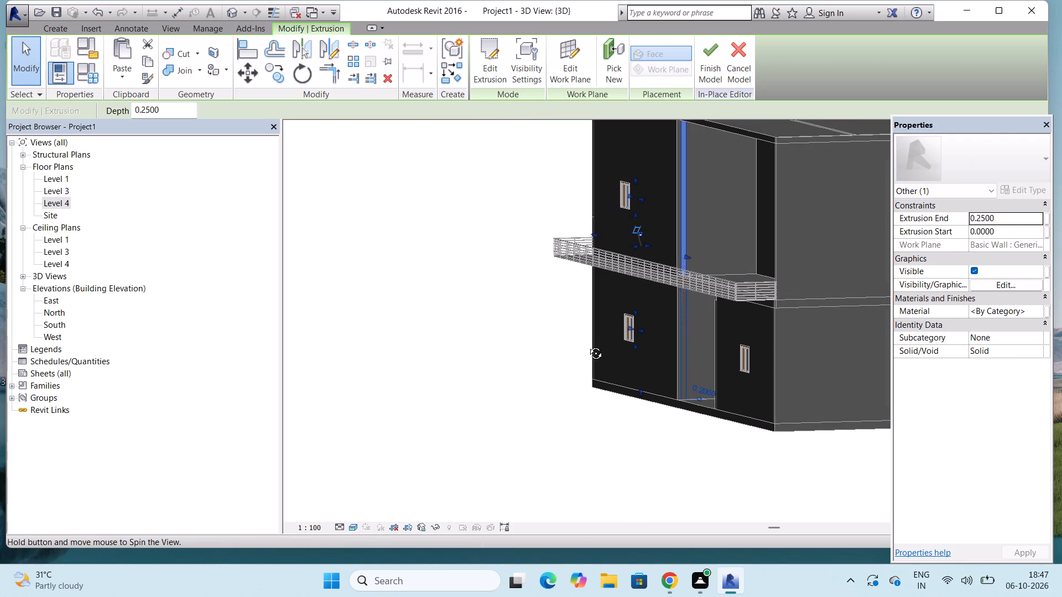
{"action": "middle_click_drag", "start_coordinate": [587, 345], "coordinate": [584, 351], "text": "shift"}
{"action": "scroll", "coordinate": [584, 351], "scroll_direction": "down", "scroll_amount": 3}
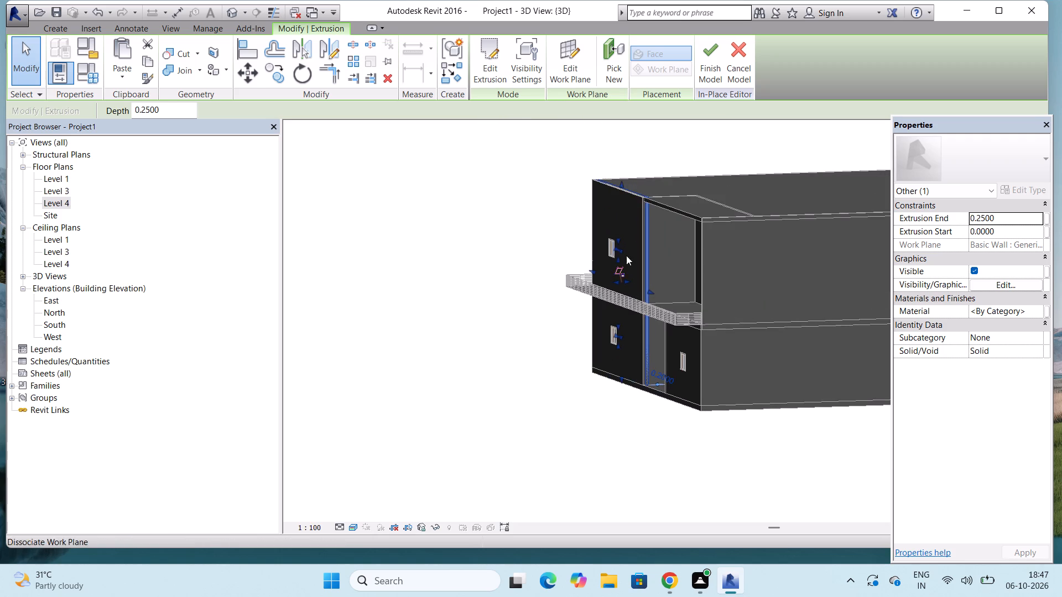
{"action": "scroll", "coordinate": [591, 238], "scroll_direction": "up", "scroll_amount": 4}
{"action": "scroll", "coordinate": [590, 301], "scroll_direction": "up", "scroll_amount": 3}
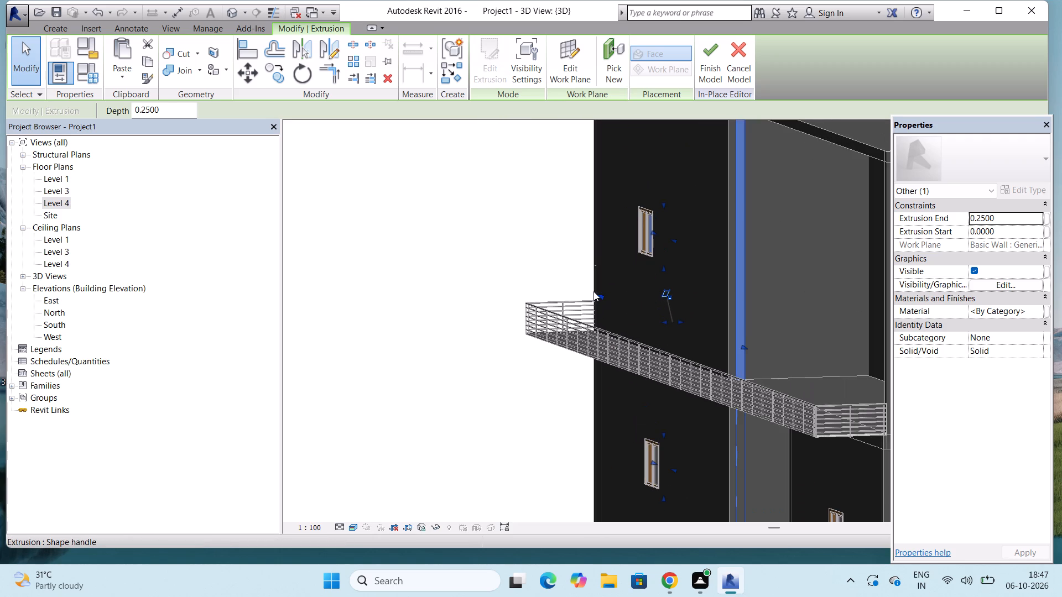
{"action": "left_click_drag", "start_coordinate": [598, 297], "coordinate": [573, 303]}
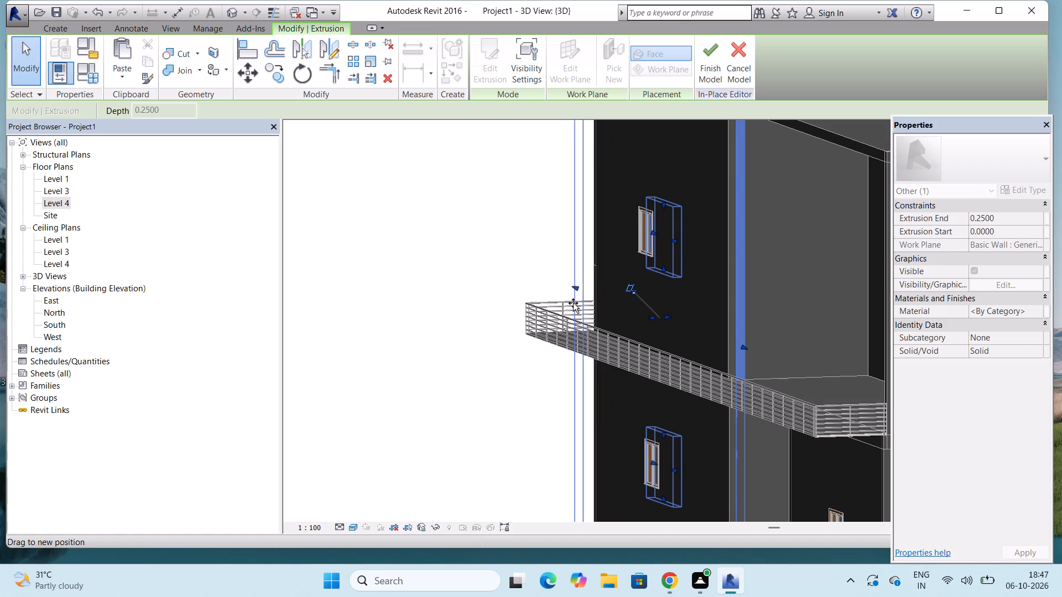
{"action": "left_click_drag", "start_coordinate": [573, 303], "coordinate": [492, 331]}
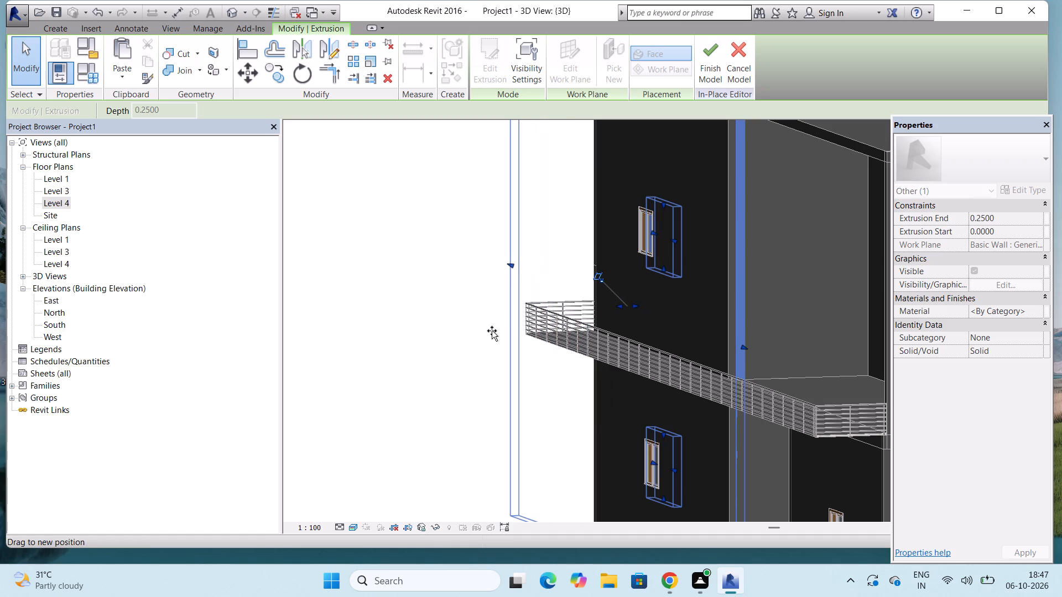
{"action": "left_click_drag", "start_coordinate": [492, 331], "coordinate": [555, 327]}
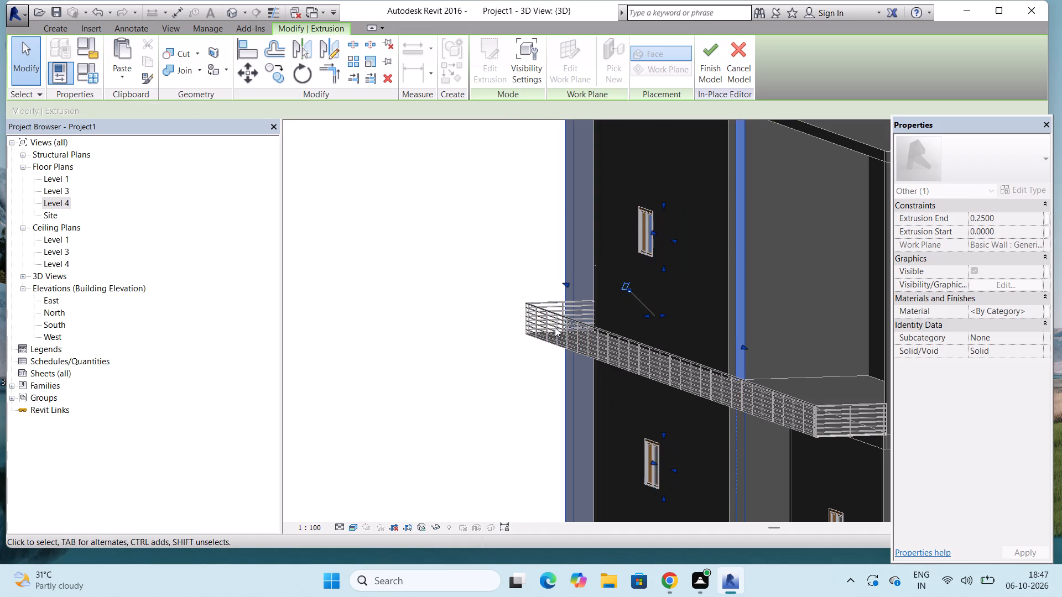
Undo the last stretch of the facade extrusion.
{"action": "key", "text": "ctrl+z"}
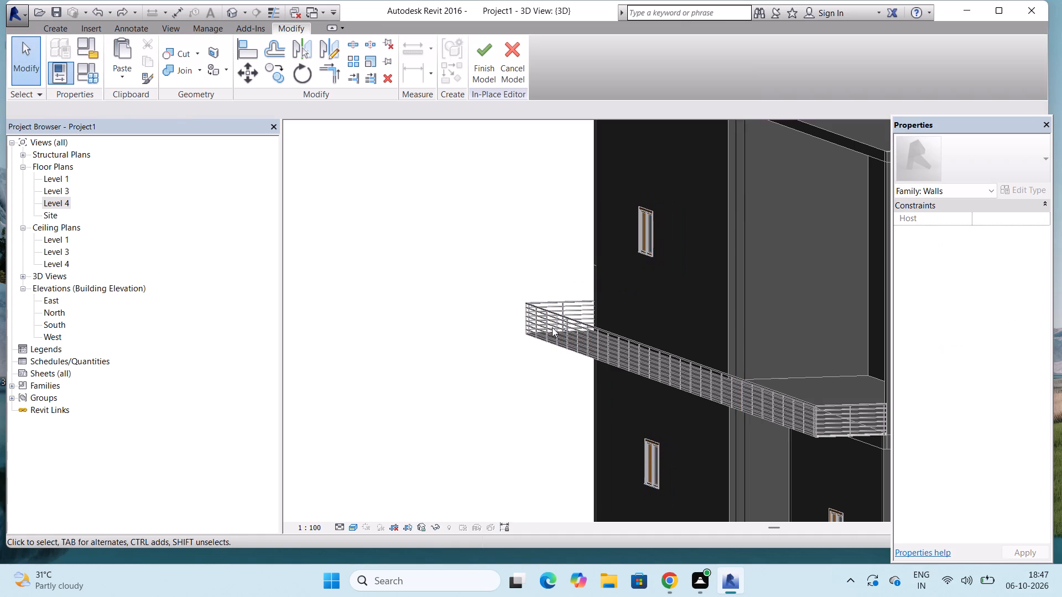
Pull the facade extrusion's front face outward from the wall to a depth of about 1.32, and finish the in-place wall model.
{"action": "scroll", "coordinate": [556, 322], "scroll_direction": "down", "scroll_amount": 2}
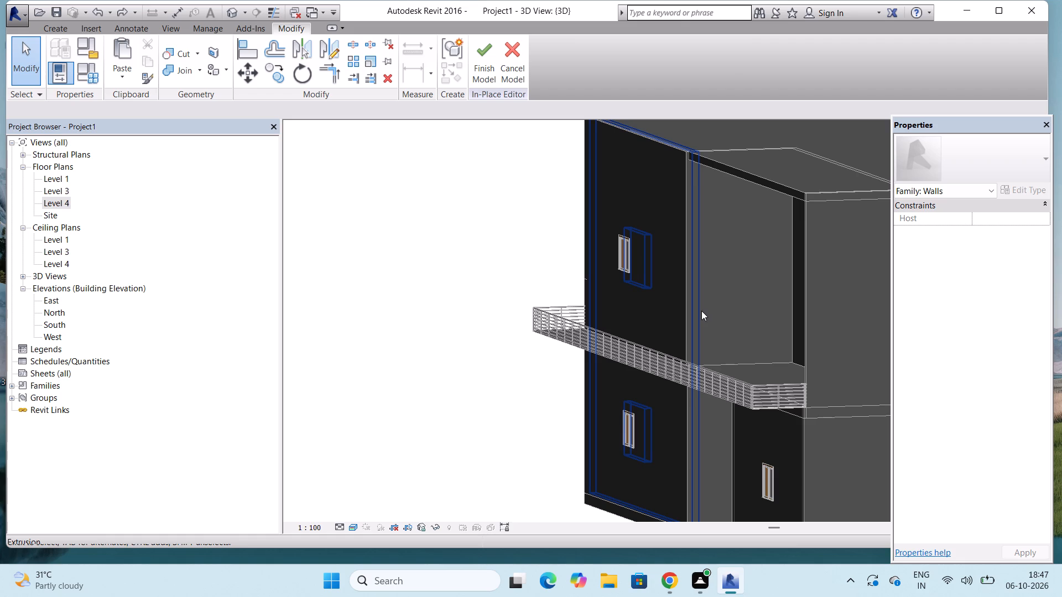
{"action": "left_click", "coordinate": [701, 311]}
{"action": "scroll", "coordinate": [621, 243], "scroll_direction": "up", "scroll_amount": 4}
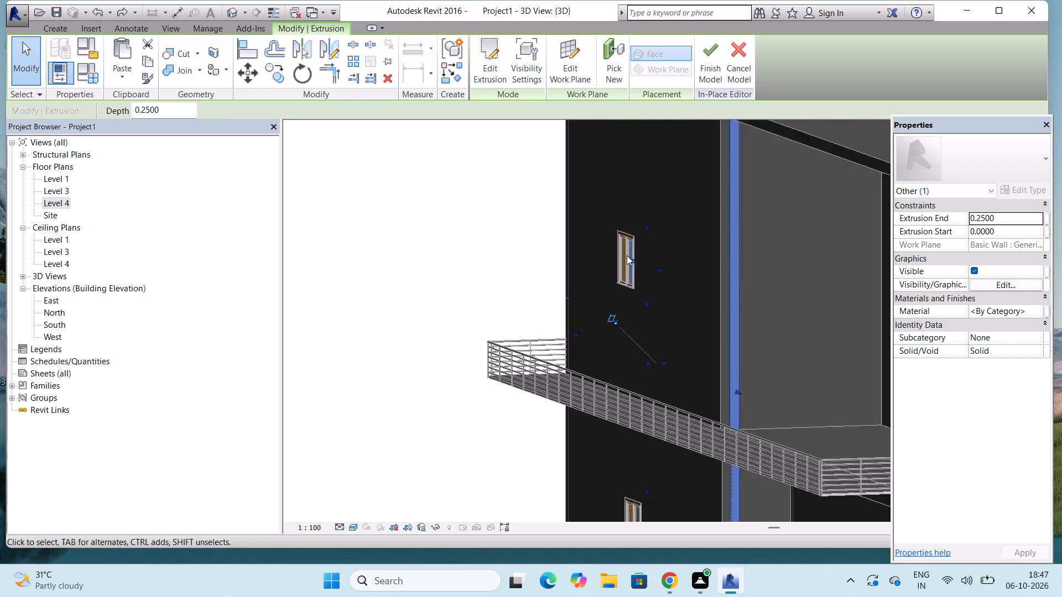
{"action": "scroll", "coordinate": [628, 268], "scroll_direction": "up", "scroll_amount": 5}
{"action": "scroll", "coordinate": [705, 237], "scroll_direction": "down", "scroll_amount": 3}
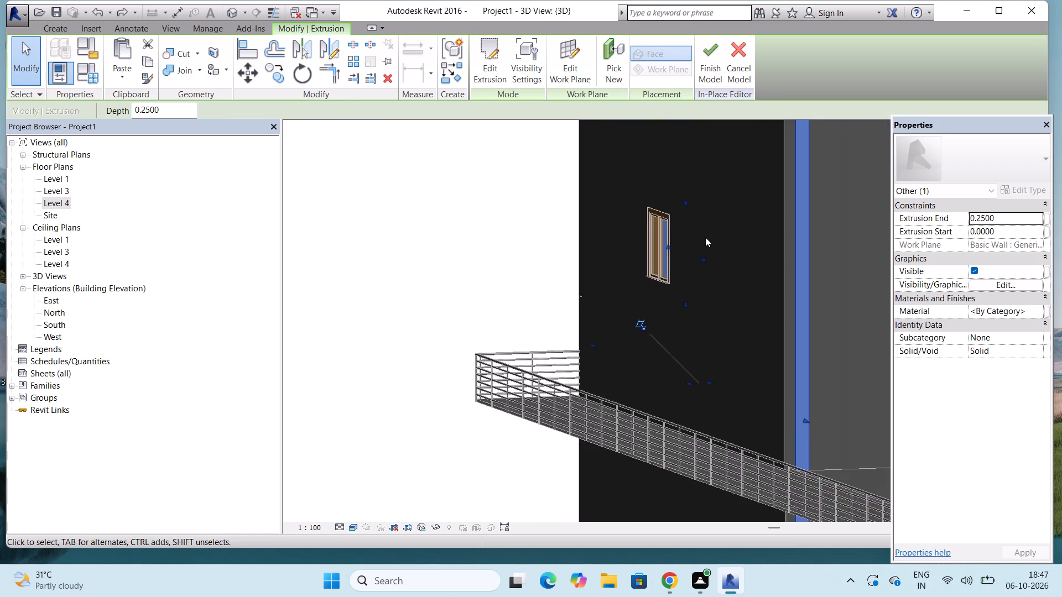
{"action": "scroll", "coordinate": [705, 237], "scroll_direction": "down", "scroll_amount": 5}
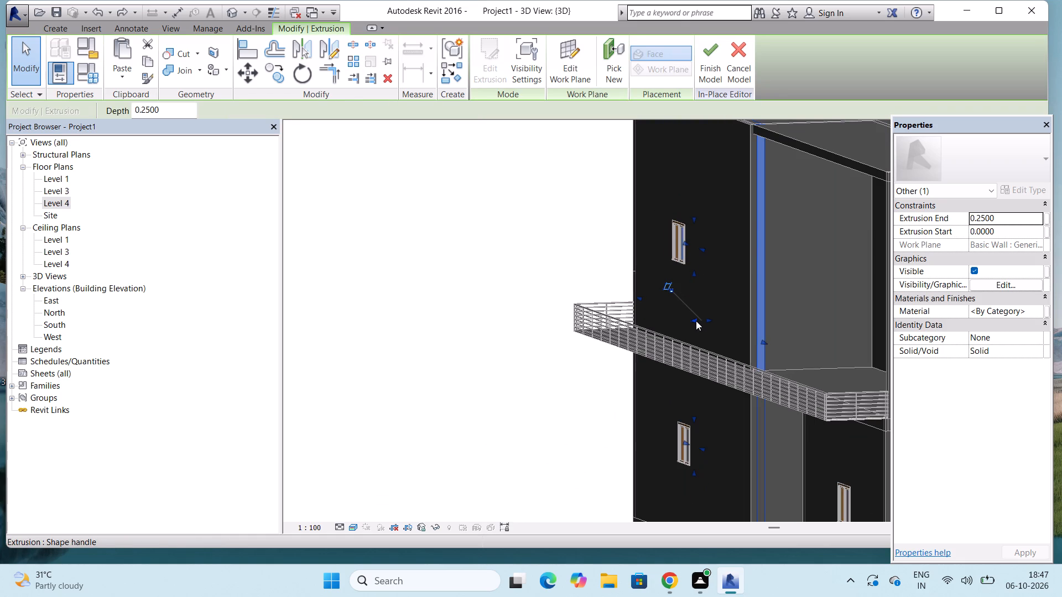
{"action": "left_click_drag", "start_coordinate": [696, 321], "coordinate": [650, 344]}
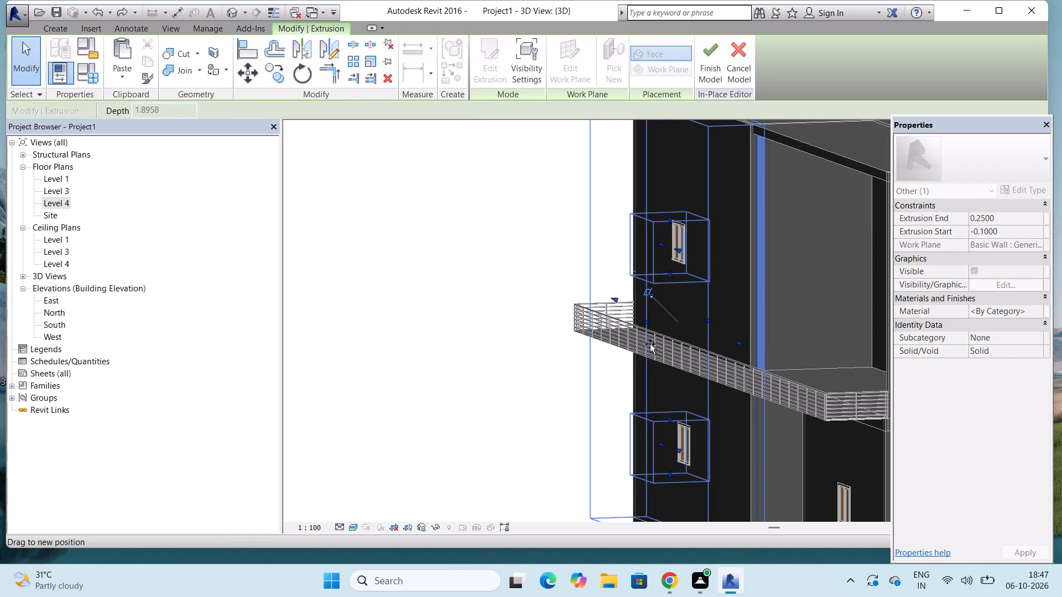
{"action": "left_click_drag", "start_coordinate": [650, 344], "coordinate": [667, 342]}
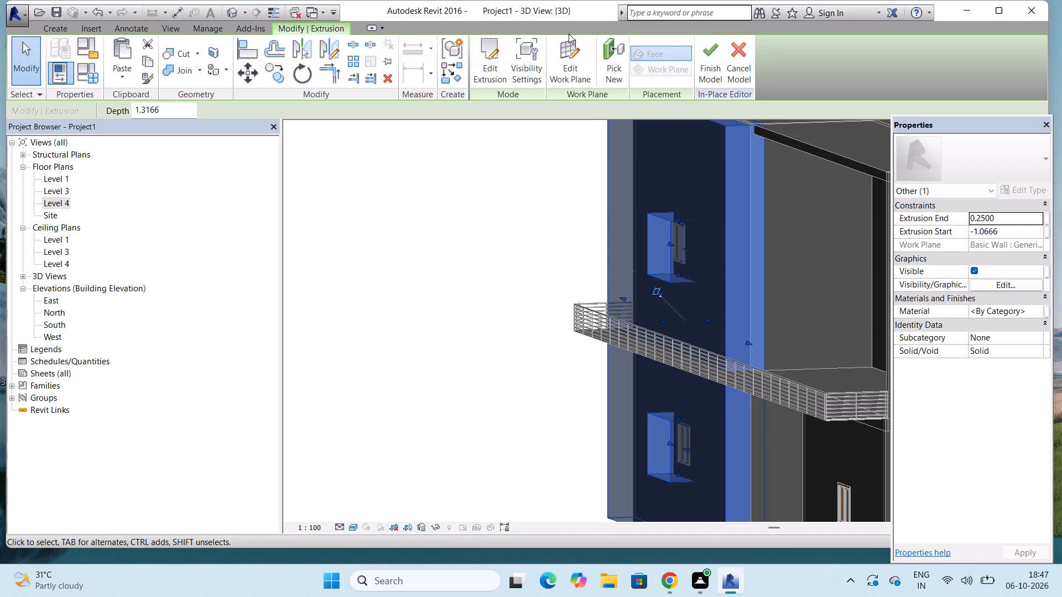
{"action": "middle_click_drag", "start_coordinate": [571, 25], "coordinate": [634, 36], "text": "shift"}
{"action": "middle_click_drag", "start_coordinate": [634, 36], "coordinate": [731, 46], "text": "shift"}
{"action": "left_click", "coordinate": [718, 66]}
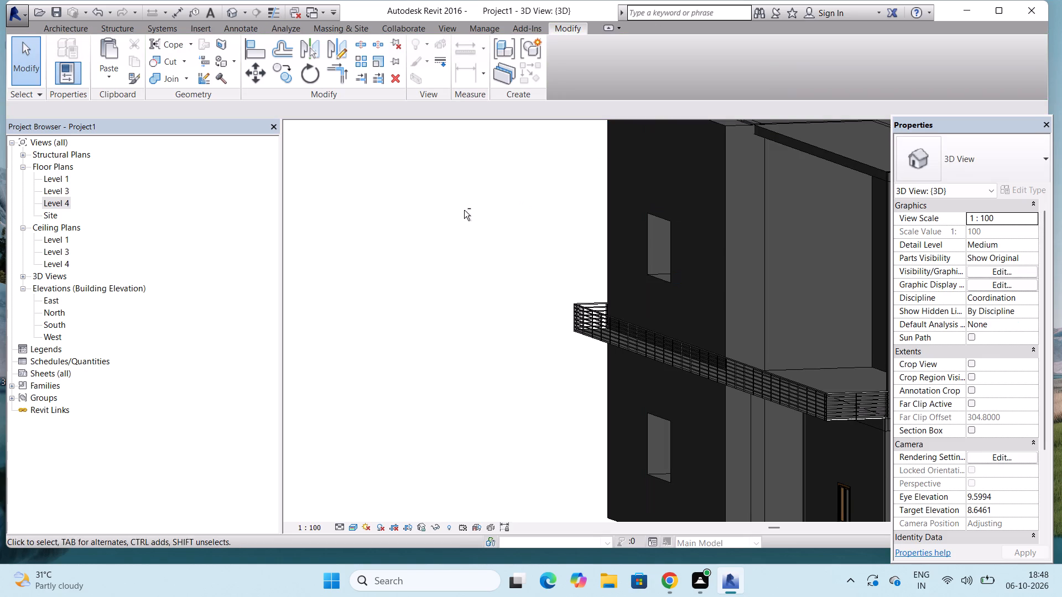
Move the second-floor casement window to the middle of the surrounding facade opening, at a sill height of 2.4.
{"action": "middle_click_drag", "start_coordinate": [472, 210], "coordinate": [648, 257], "text": "shift"}
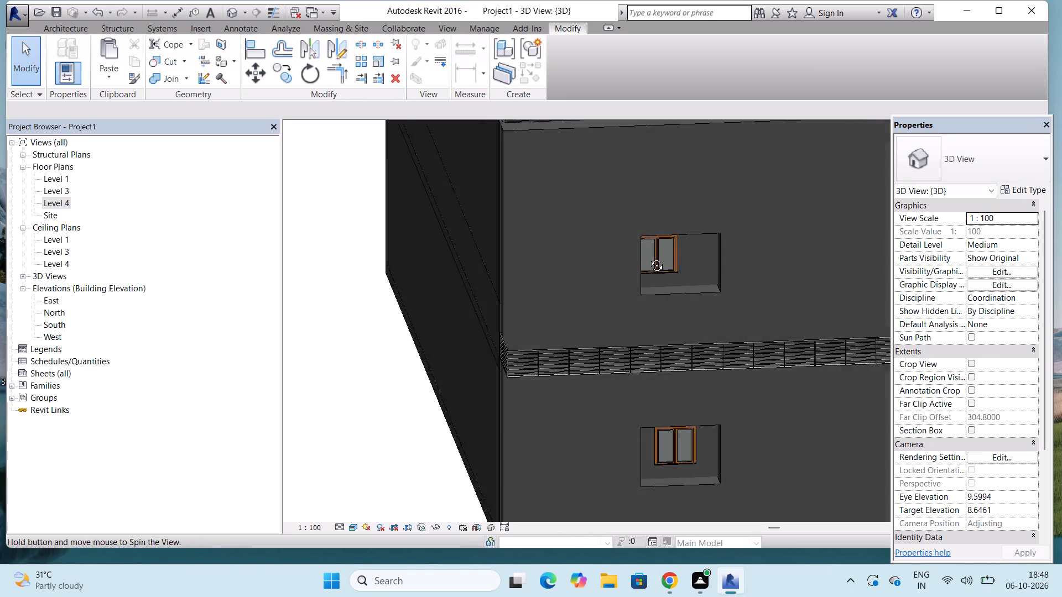
{"action": "middle_click_drag", "start_coordinate": [648, 257], "coordinate": [638, 229], "text": "shift"}
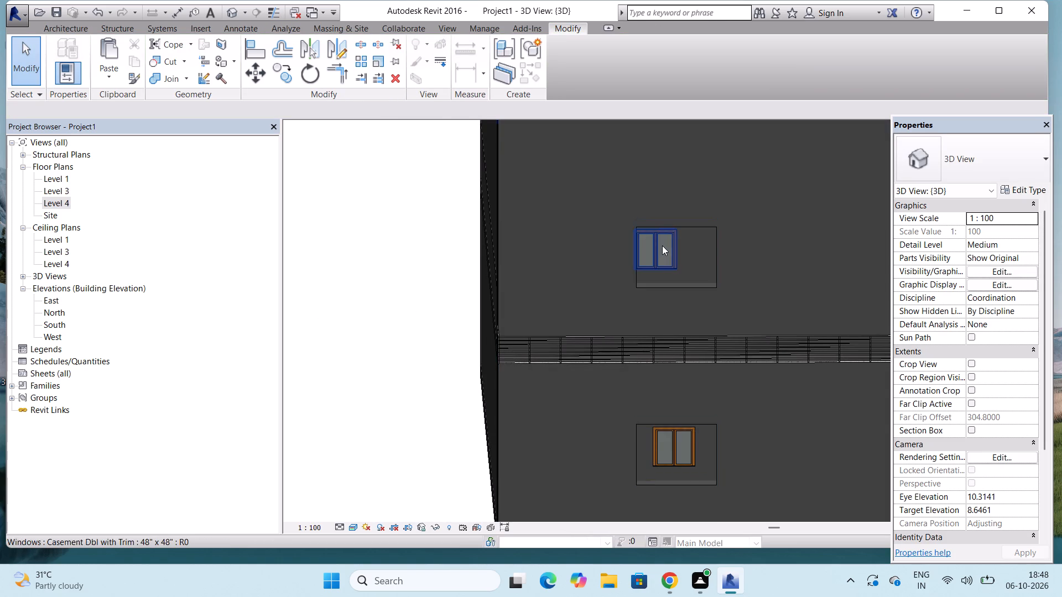
{"action": "scroll", "coordinate": [662, 245], "scroll_direction": "up", "scroll_amount": 3}
{"action": "left_click", "coordinate": [675, 232]}
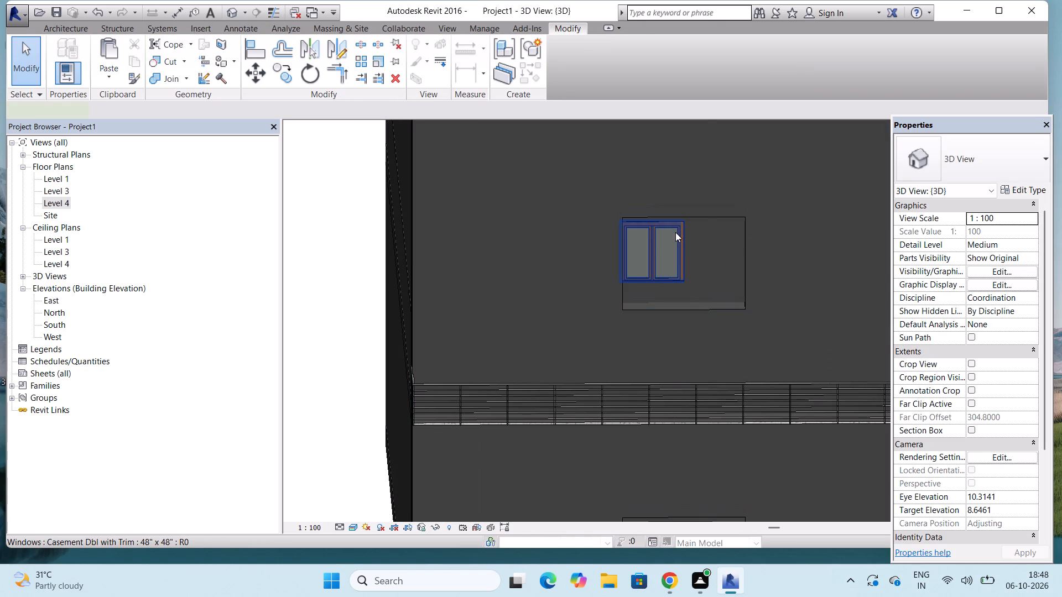
{"action": "left_click_drag", "start_coordinate": [675, 228], "coordinate": [686, 240]}
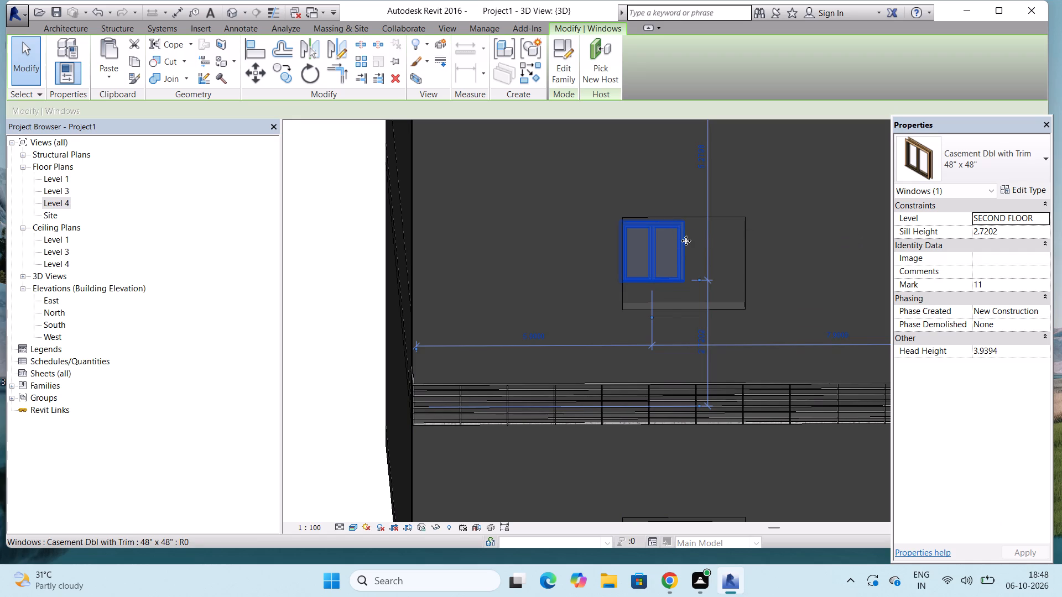
{"action": "left_click_drag", "start_coordinate": [686, 240], "coordinate": [702, 242]}
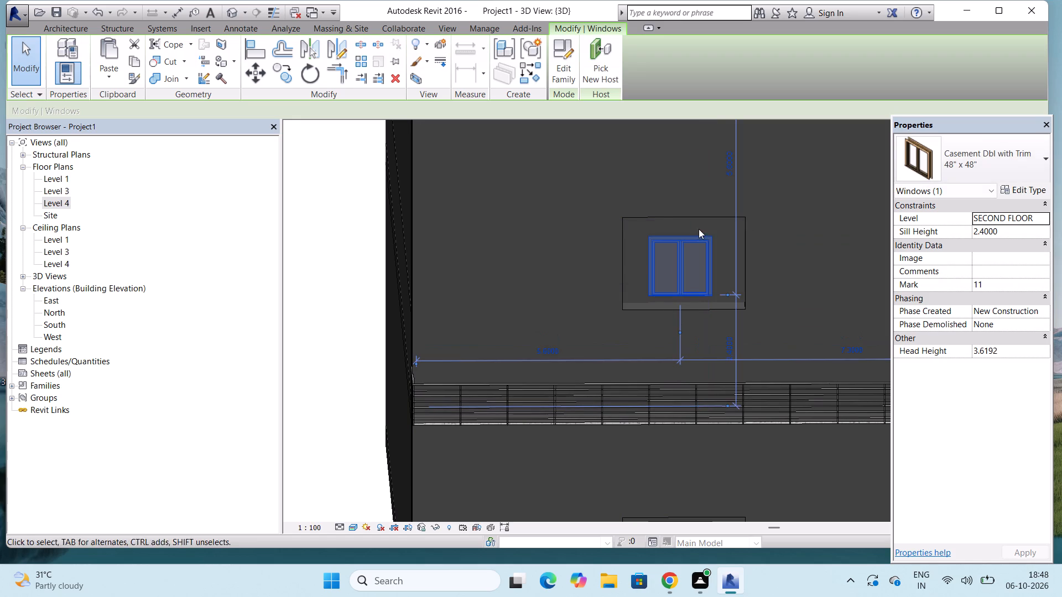
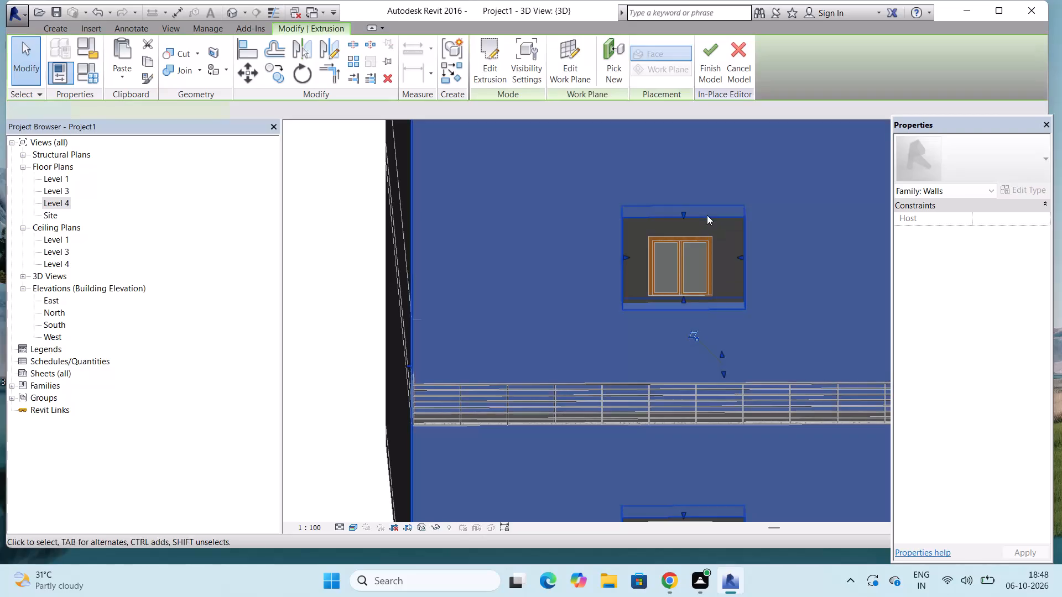
Open the in-place wall extrusion's sketch and lower the upper opening's top line to the window frame, making the opening about 1.4 high.
{"action": "left_click", "coordinate": [707, 215]}
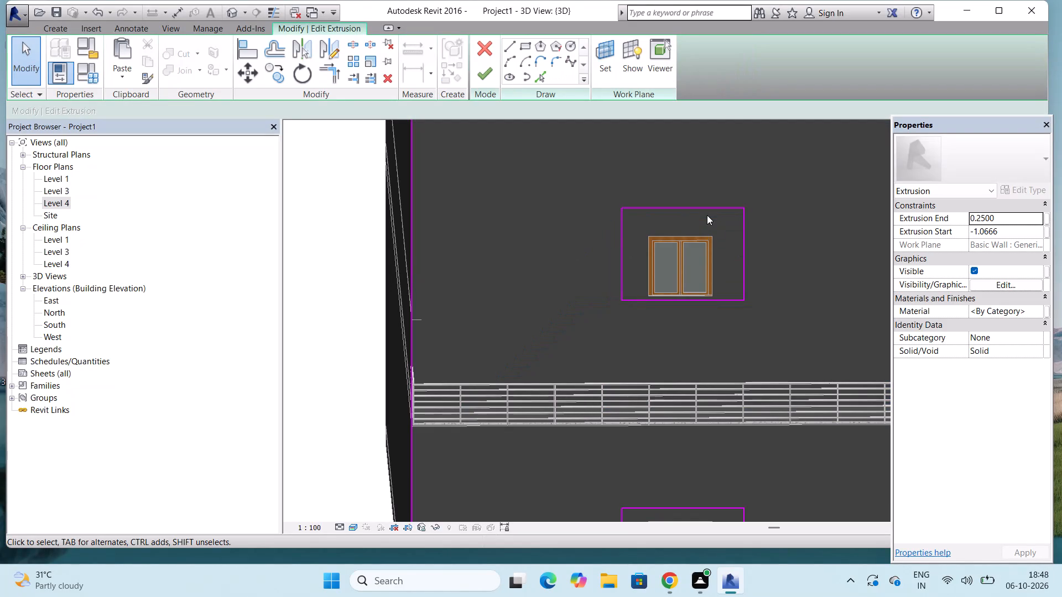
{"action": "double_click", "coordinate": [707, 215]}
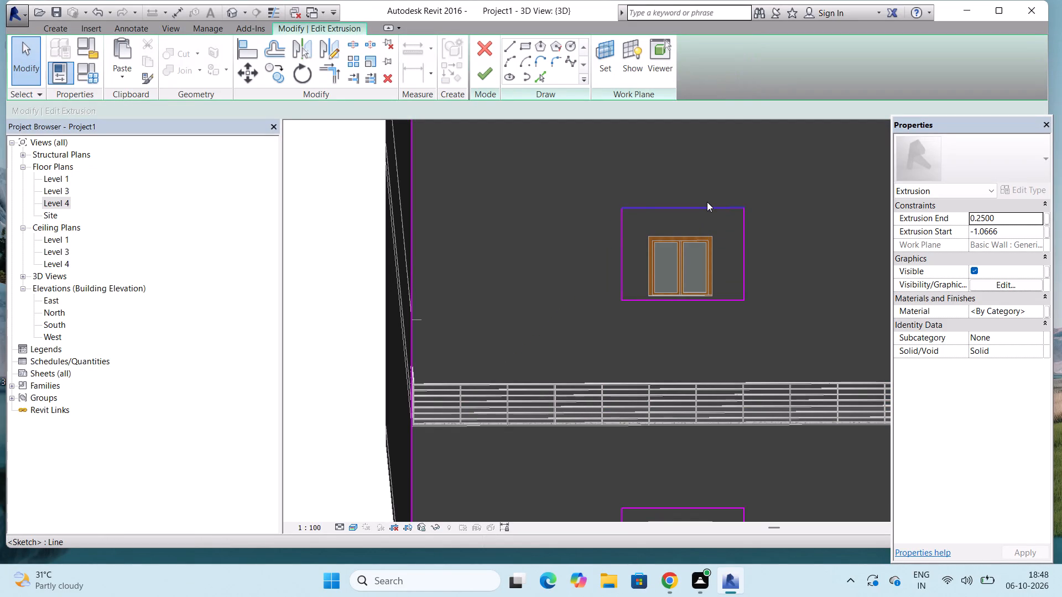
{"action": "left_click_drag", "start_coordinate": [707, 205], "coordinate": [698, 227]}
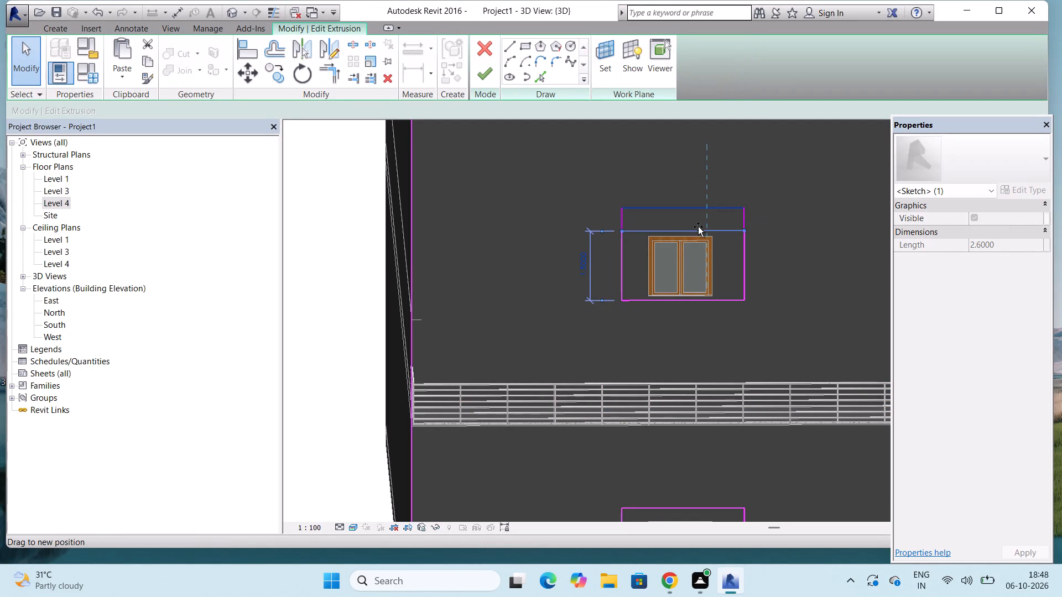
{"action": "left_click_drag", "start_coordinate": [698, 227], "coordinate": [694, 234]}
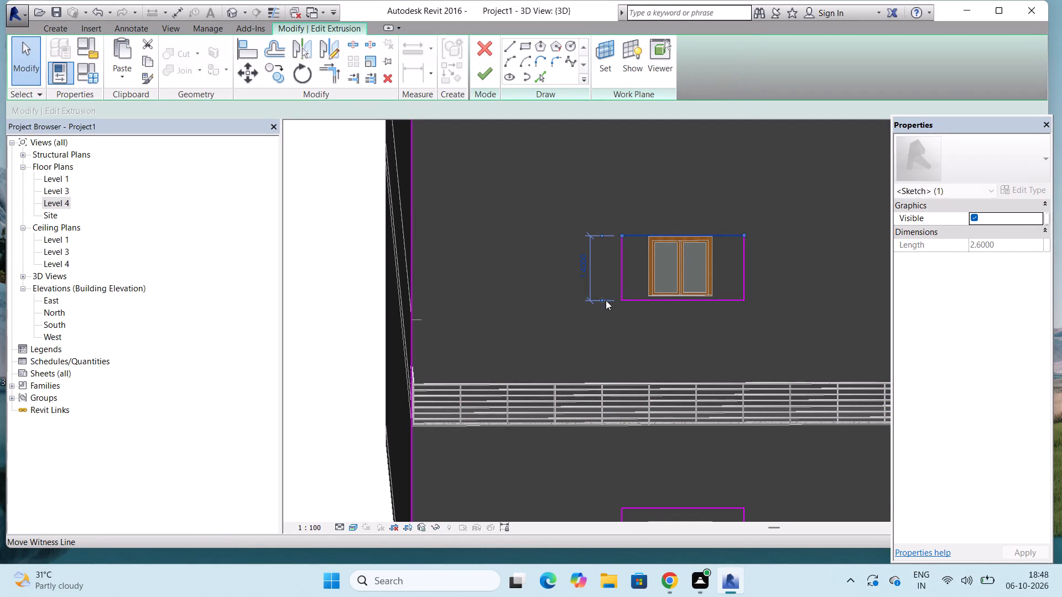
Move the upper opening's left sketch line inward to the window frame's left edge, making the opening about 2.04 wide.
{"action": "scroll", "coordinate": [617, 276], "scroll_direction": "up", "scroll_amount": 5}
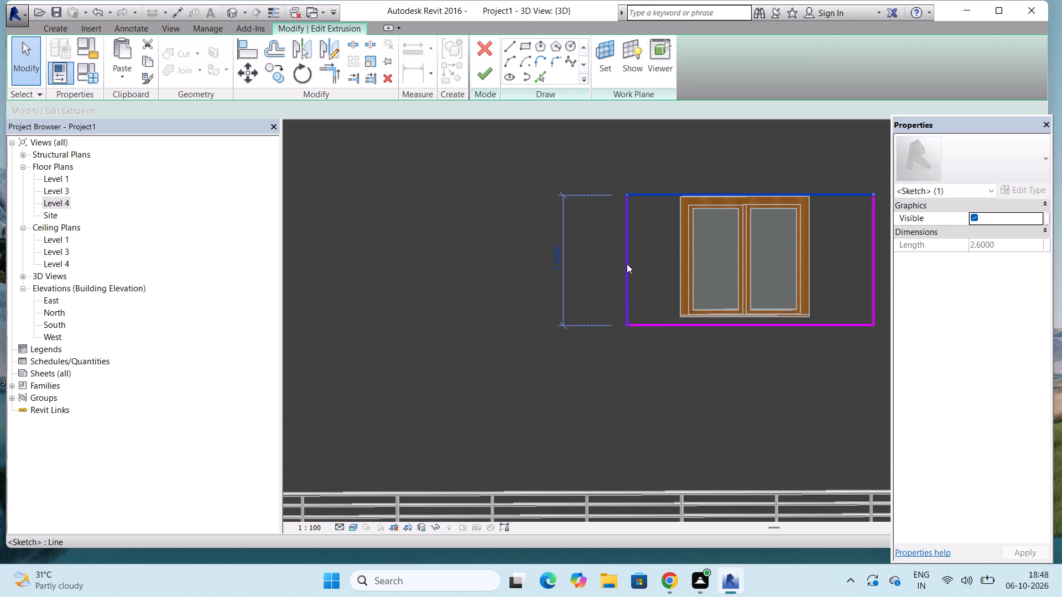
{"action": "left_click_drag", "start_coordinate": [627, 264], "coordinate": [674, 268]}
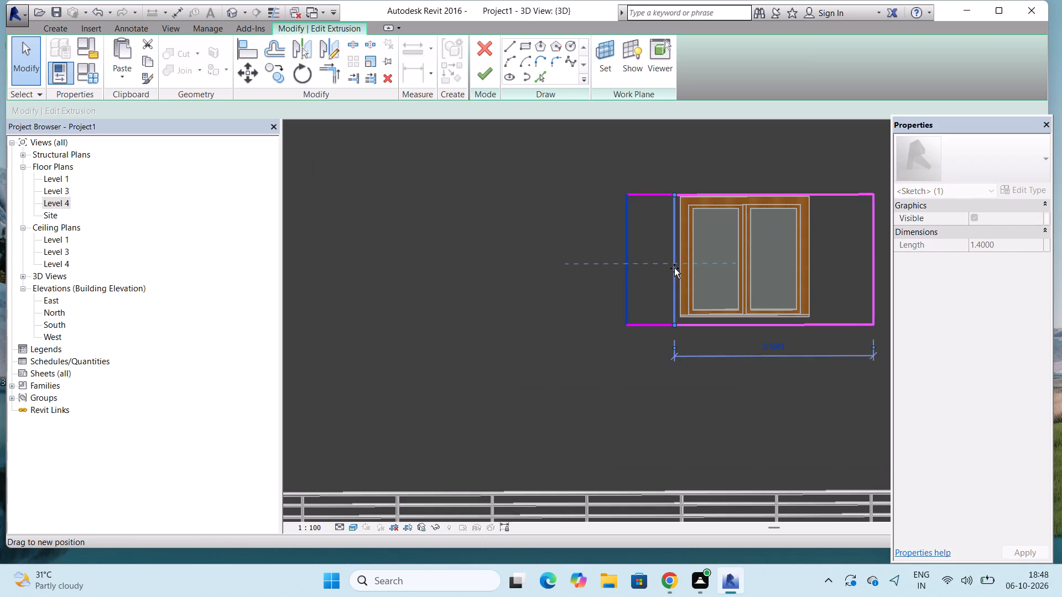
{"action": "left_click_drag", "start_coordinate": [674, 268], "coordinate": [683, 268]}
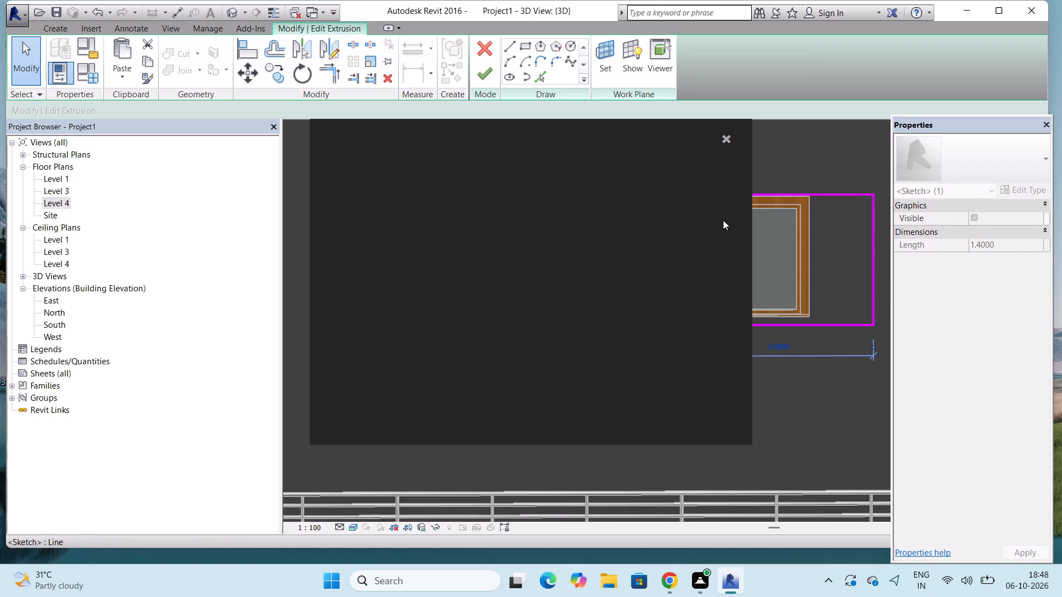
{"action": "left_click", "coordinate": [728, 143]}
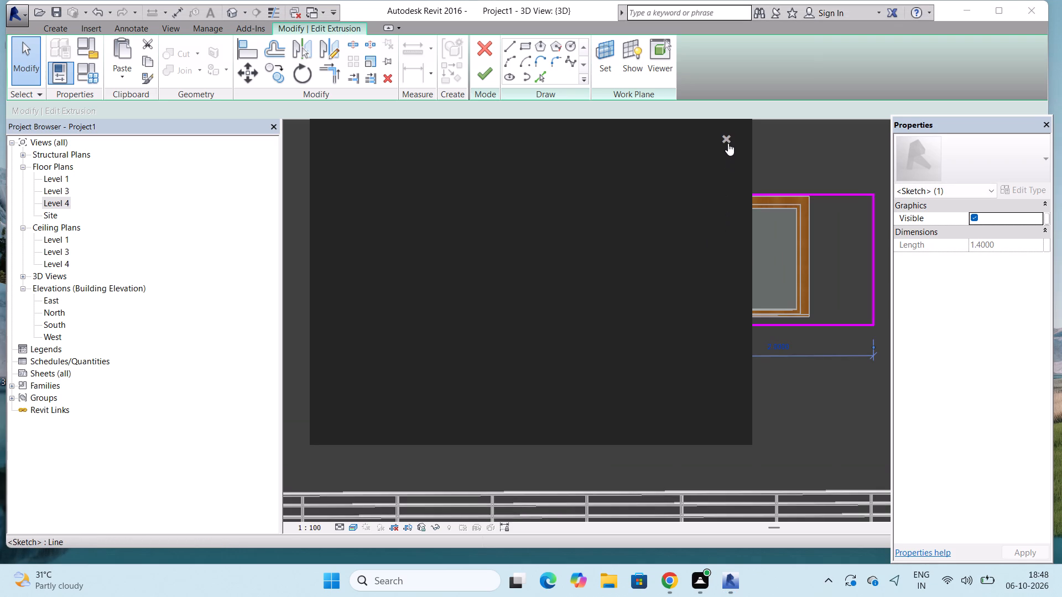
{"action": "scroll", "coordinate": [670, 271], "scroll_direction": "up", "scroll_amount": 4}
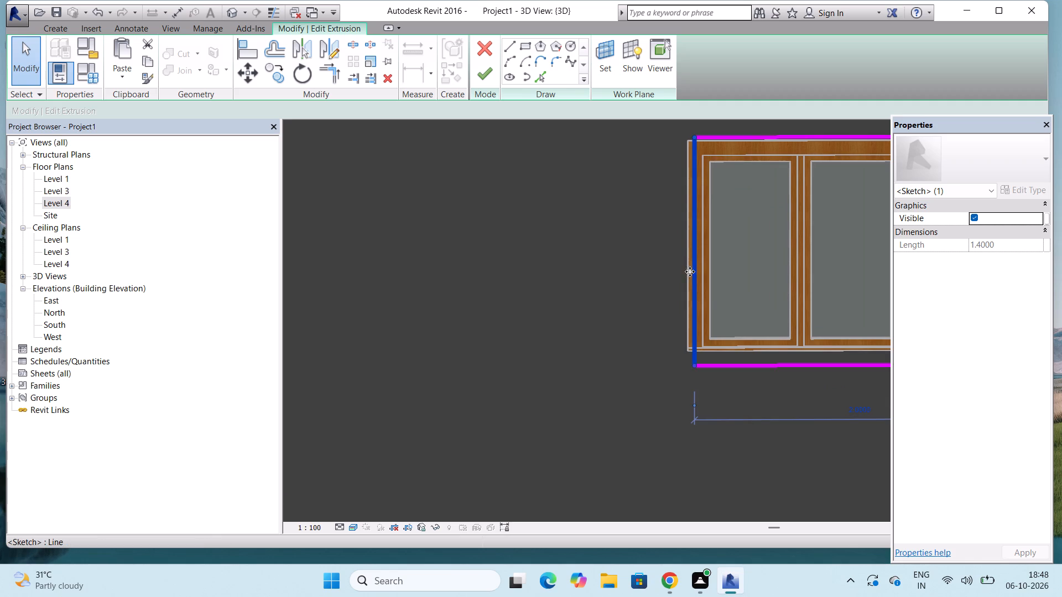
{"action": "left_click_drag", "start_coordinate": [694, 279], "coordinate": [671, 283]}
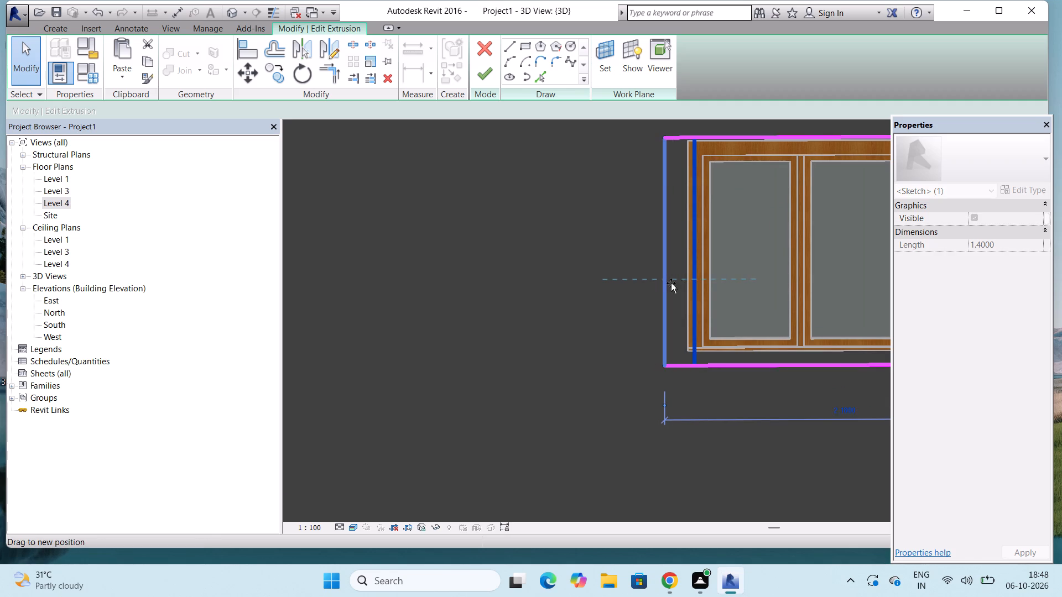
{"action": "left_click_drag", "start_coordinate": [671, 283], "coordinate": [687, 286]}
Raise the upper opening's bottom sketch line to the window frame's lower edge, making the opening about 1.3 high.
{"action": "scroll", "coordinate": [667, 225], "scroll_direction": "down", "scroll_amount": 4}
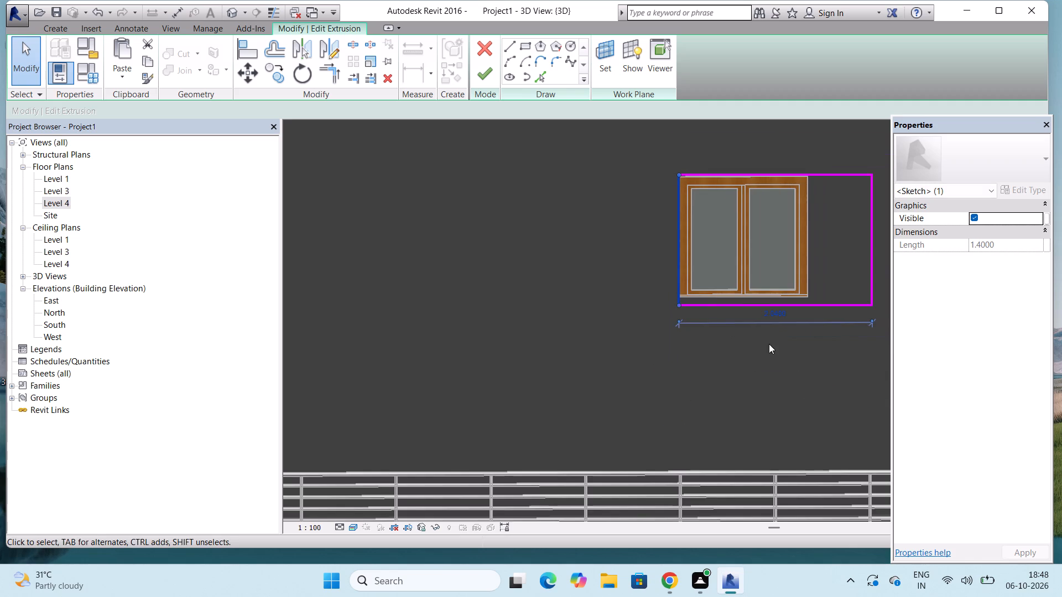
{"action": "scroll", "coordinate": [839, 294], "scroll_direction": "up", "scroll_amount": 3}
{"action": "left_click_drag", "start_coordinate": [802, 310], "coordinate": [795, 303]}
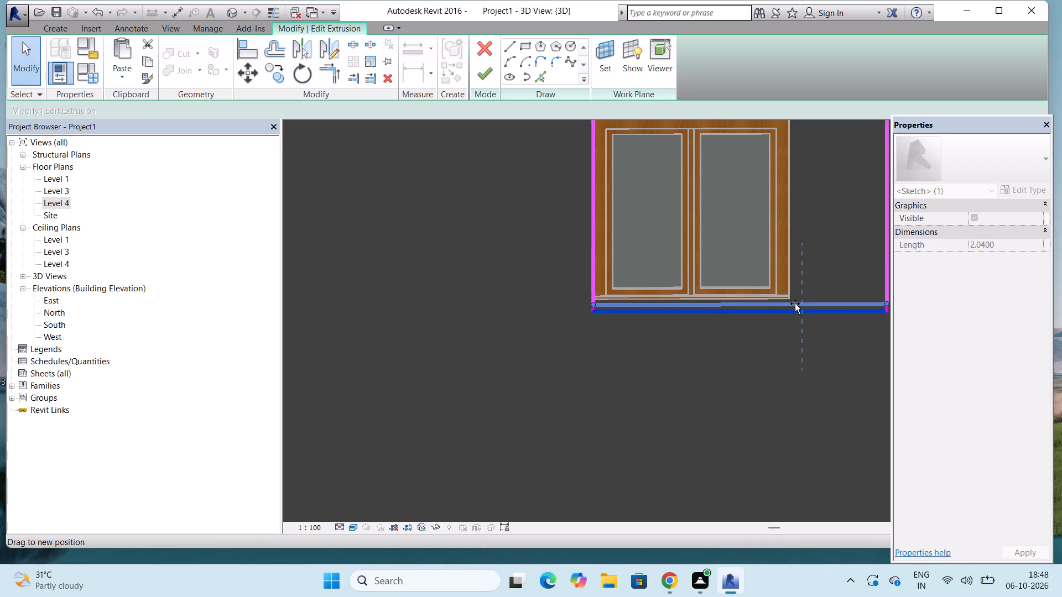
{"action": "left_click_drag", "start_coordinate": [795, 303], "coordinate": [794, 296]}
Move the upper opening's right sketch line inward to the window frame's right edge.
{"action": "scroll", "coordinate": [774, 307], "scroll_direction": "down", "scroll_amount": 4}
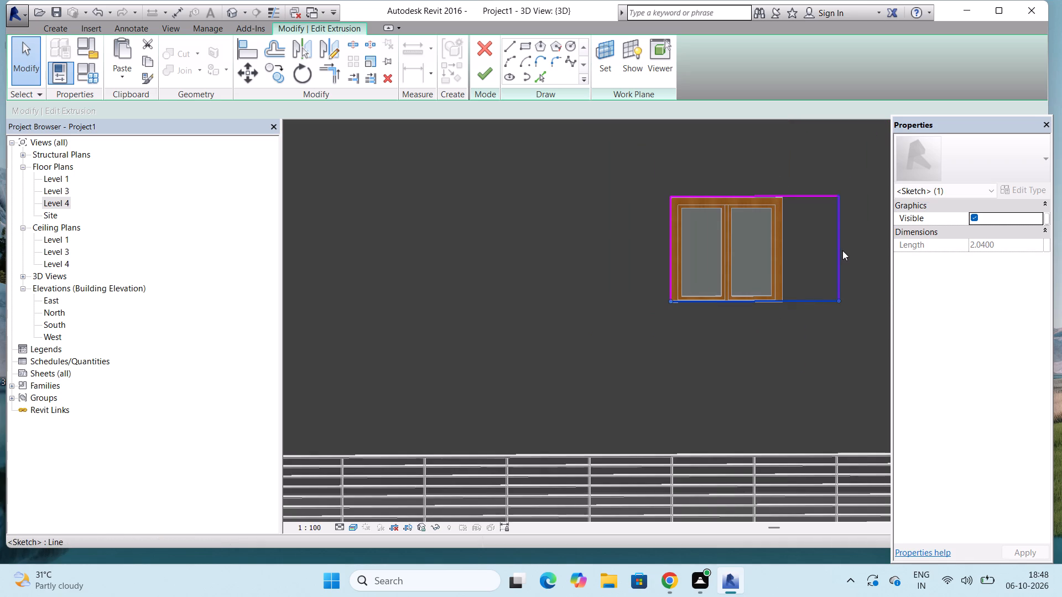
{"action": "left_click_drag", "start_coordinate": [837, 258], "coordinate": [793, 271]}
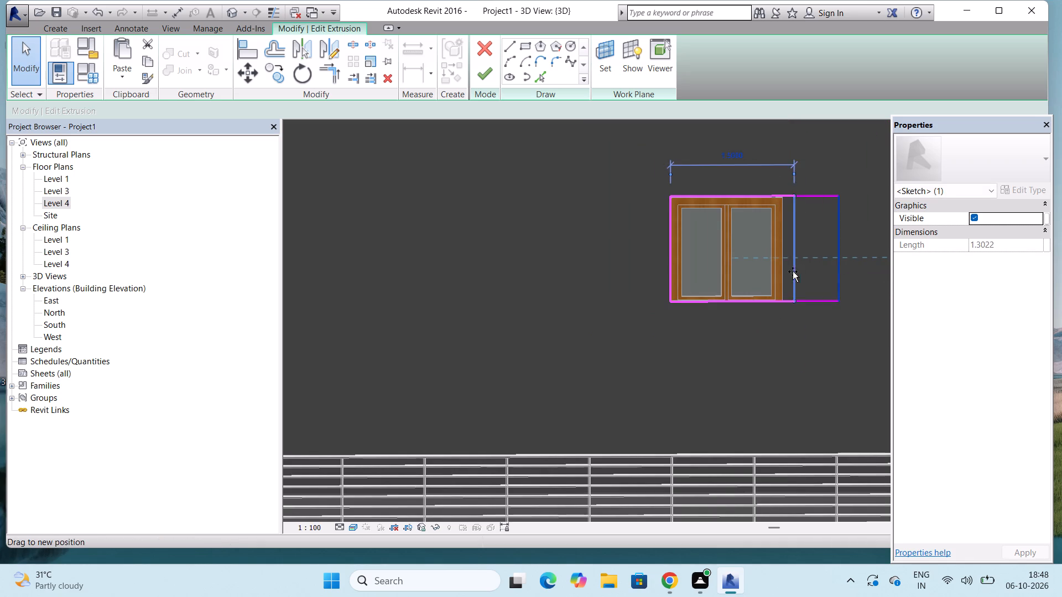
{"action": "left_click_drag", "start_coordinate": [793, 271], "coordinate": [786, 271]}
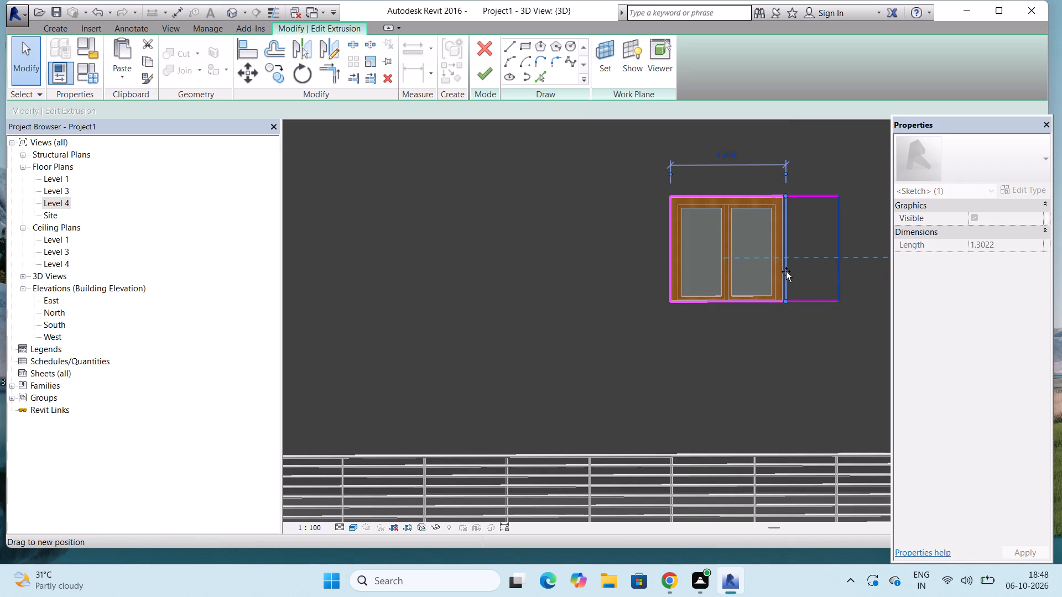
{"action": "left_click_drag", "start_coordinate": [786, 271], "coordinate": [775, 271]}
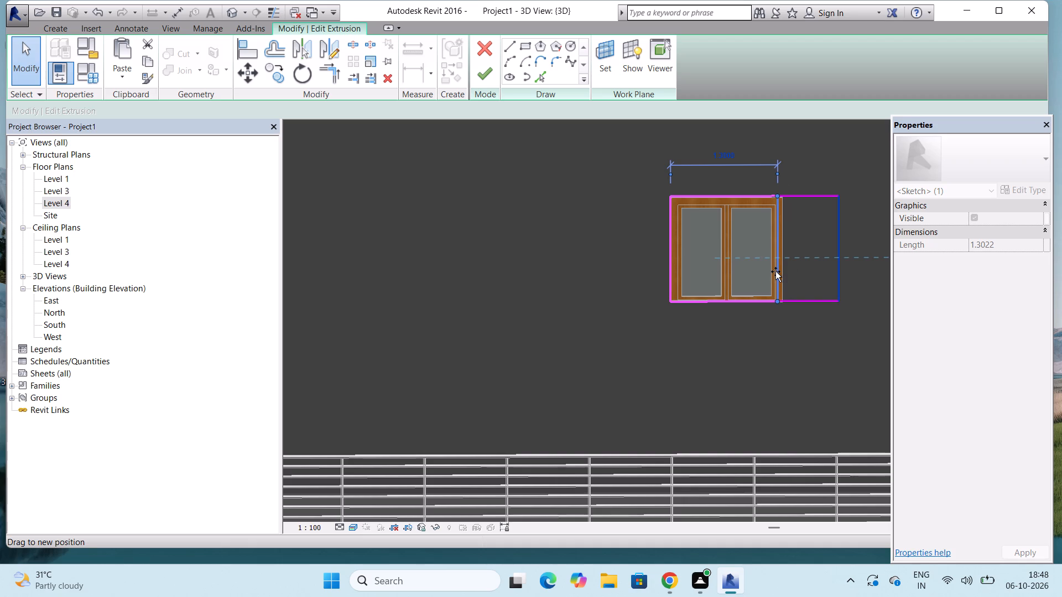
{"action": "left_click_drag", "start_coordinate": [775, 271], "coordinate": [786, 277]}
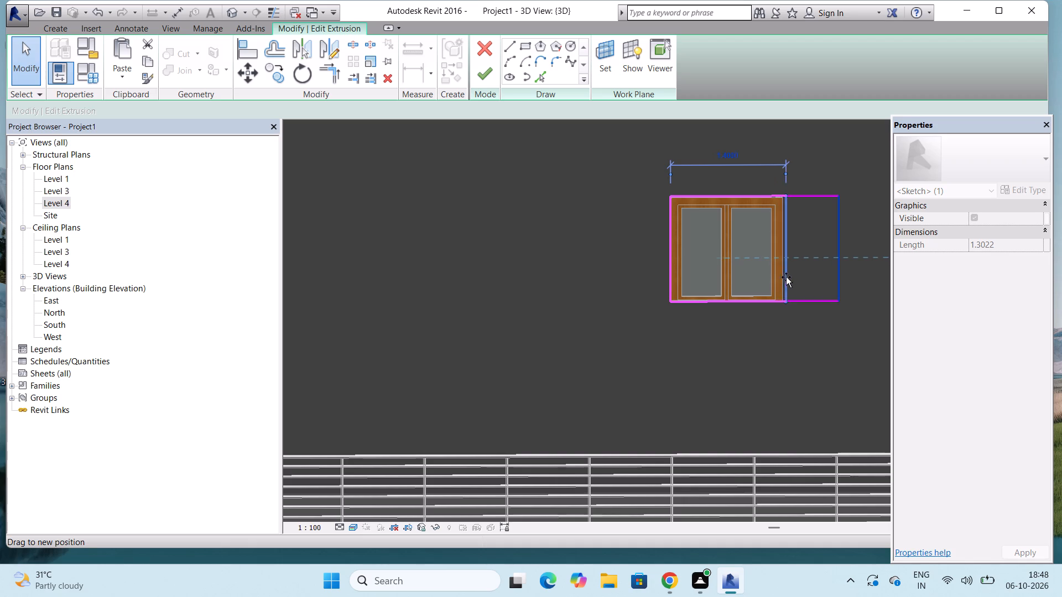
{"action": "left_click_drag", "start_coordinate": [786, 277], "coordinate": [789, 277]}
{"action": "scroll", "coordinate": [787, 276], "scroll_direction": "up", "scroll_amount": 7}
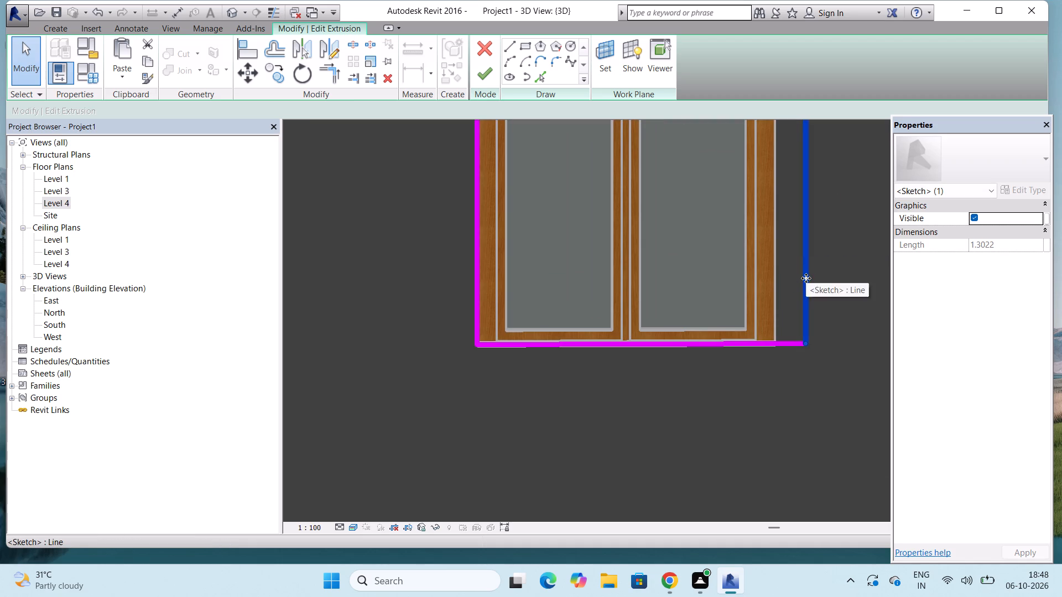
{"action": "left_click_drag", "start_coordinate": [806, 278], "coordinate": [780, 282]}
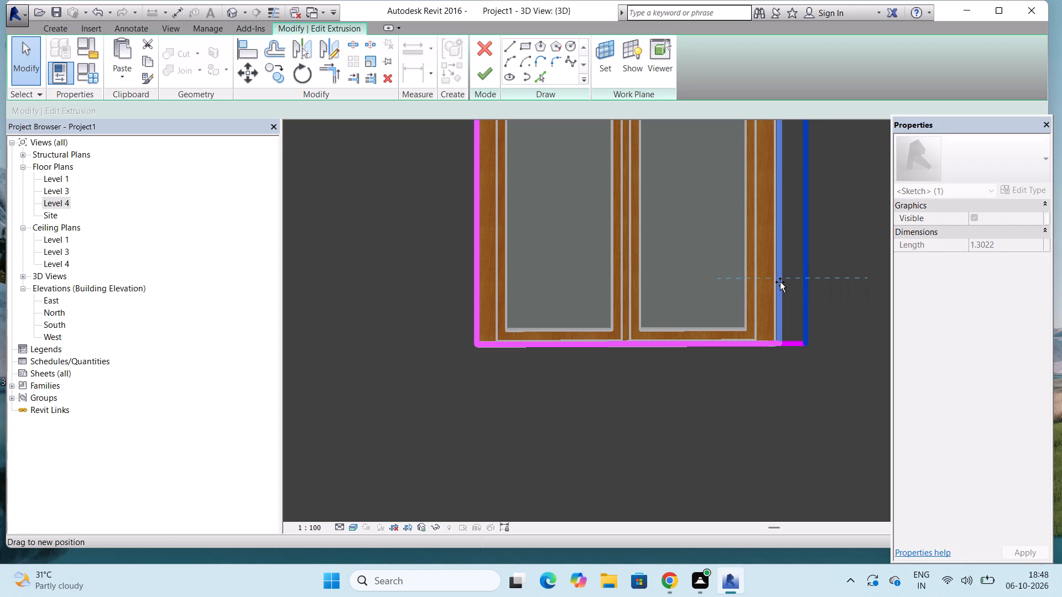
{"action": "left_click_drag", "start_coordinate": [780, 282], "coordinate": [775, 283]}
Lower the top sketch line of the lower-storey opening to the window frame's top edge, making the opening about 1.7 high.
{"action": "scroll", "coordinate": [767, 302], "scroll_direction": "down", "scroll_amount": 12}
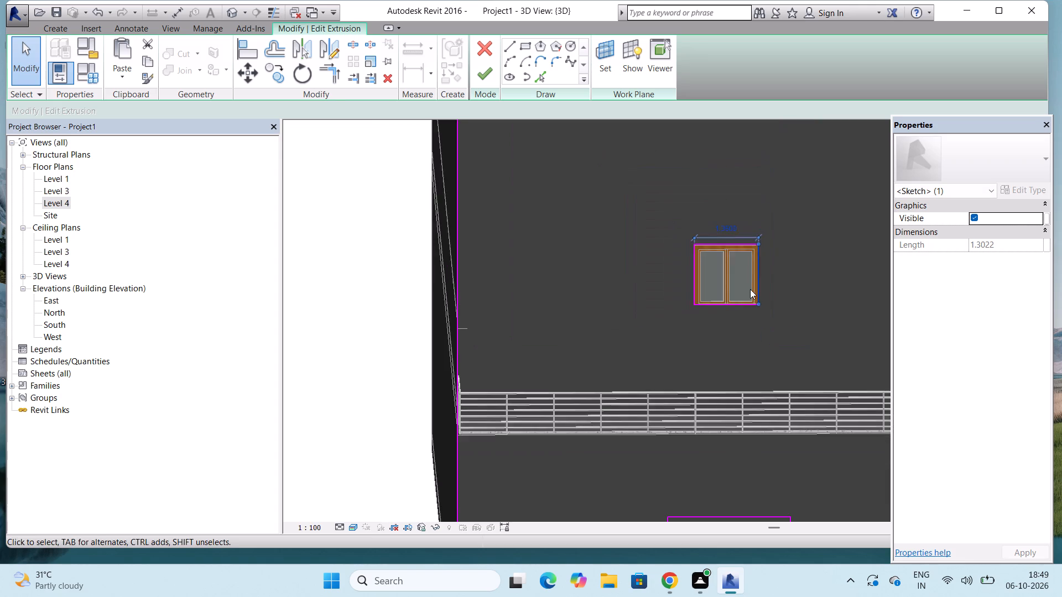
{"action": "scroll", "coordinate": [750, 289], "scroll_direction": "down", "scroll_amount": 2}
{"action": "scroll", "coordinate": [818, 191], "scroll_direction": "down", "scroll_amount": 3}
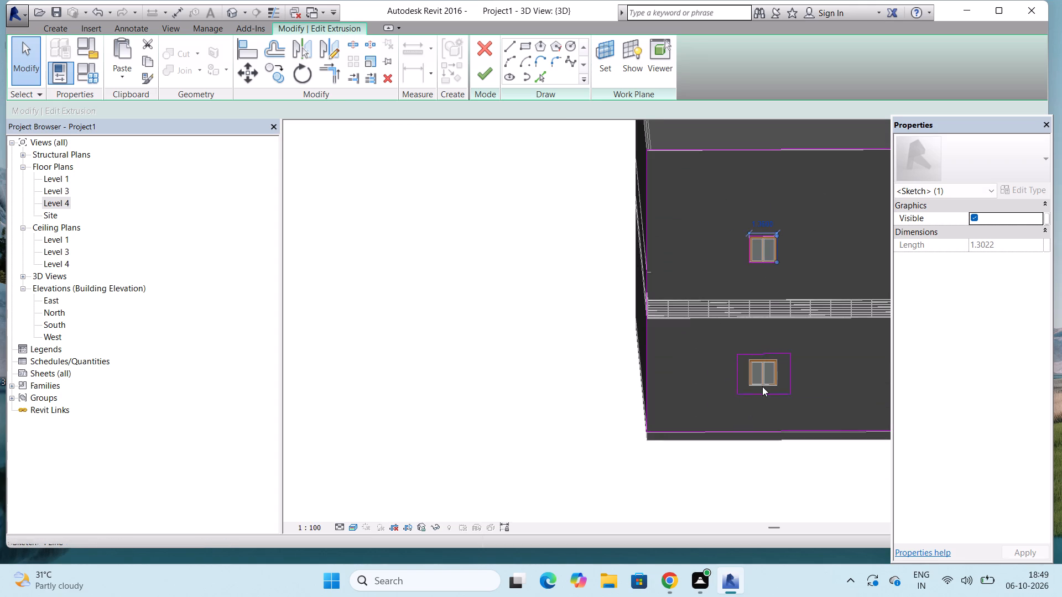
{"action": "scroll", "coordinate": [762, 385], "scroll_direction": "up", "scroll_amount": 5}
{"action": "scroll", "coordinate": [798, 334], "scroll_direction": "up", "scroll_amount": 3}
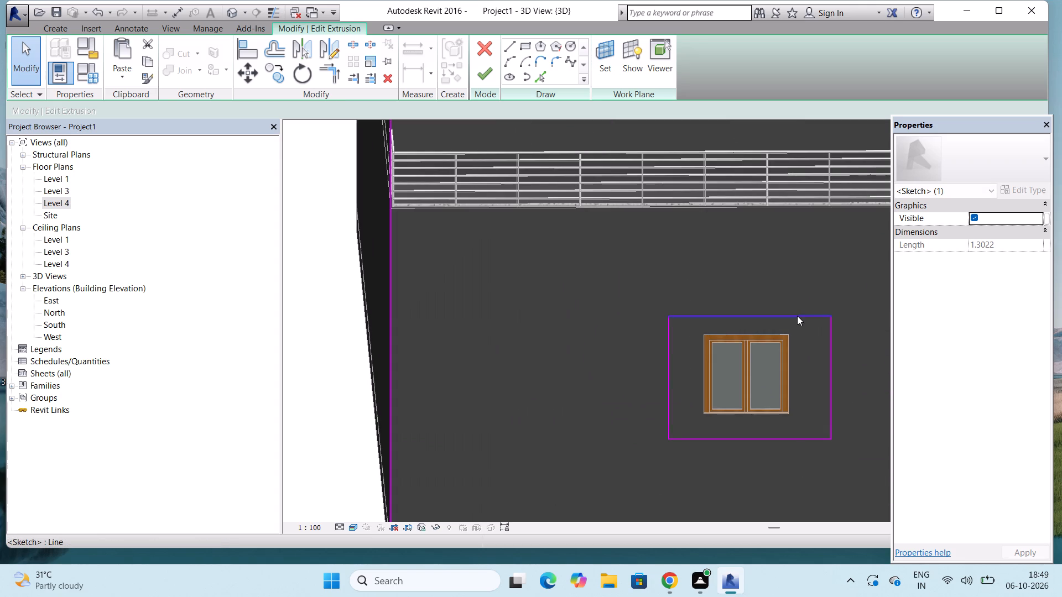
{"action": "left_click", "coordinate": [797, 315]}
{"action": "left_click_drag", "start_coordinate": [752, 316], "coordinate": [752, 337]}
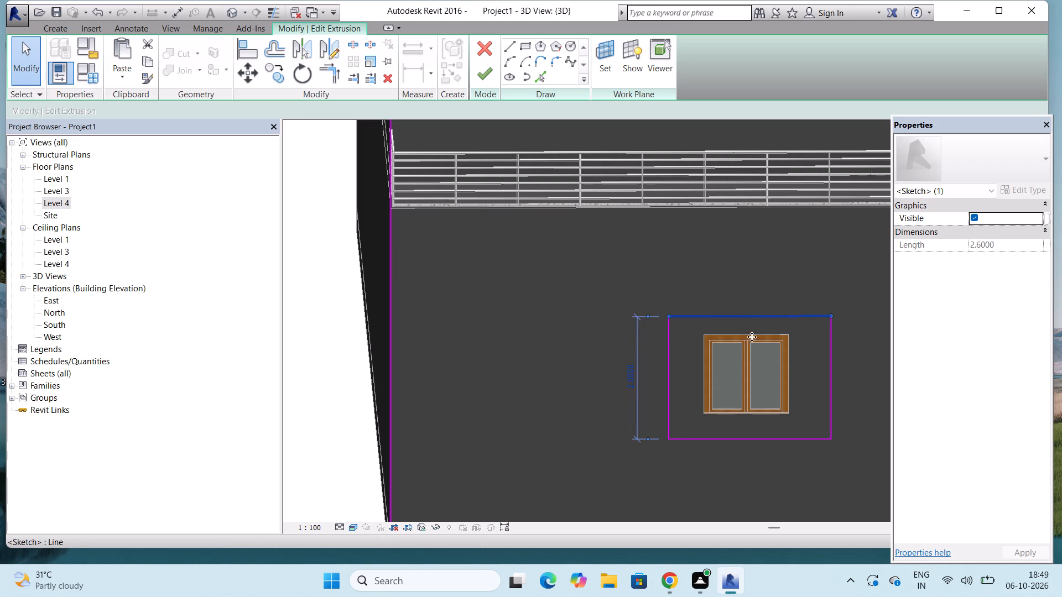
{"action": "left_click_drag", "start_coordinate": [752, 337], "coordinate": [752, 332]}
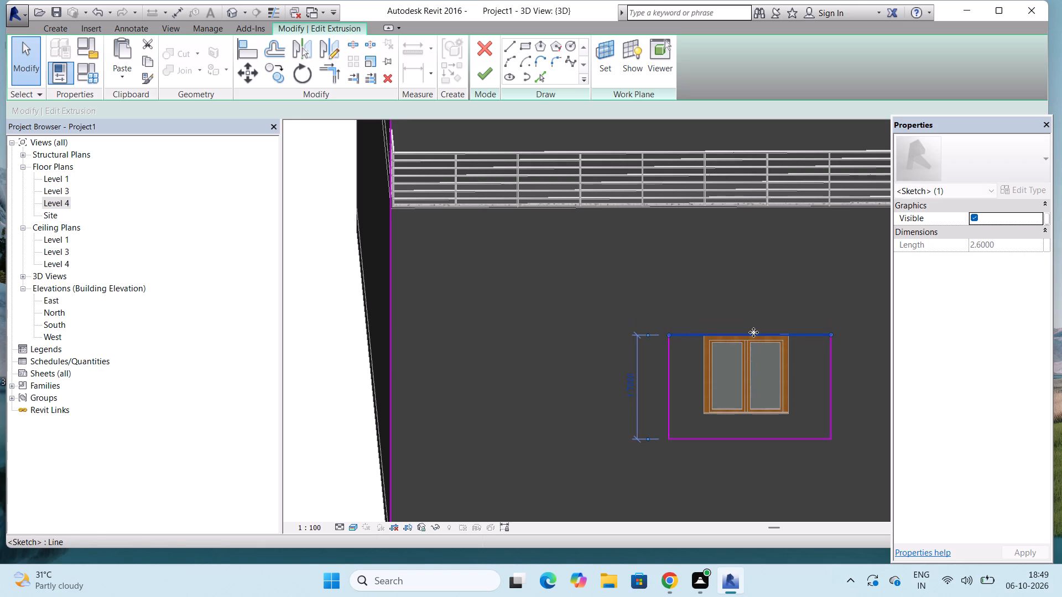
Move the lower-storey opening's left sketch line inward to the window frame's left edge, making the opening about 2.04 wide.
{"action": "left_click_drag", "start_coordinate": [667, 362], "coordinate": [670, 363]}
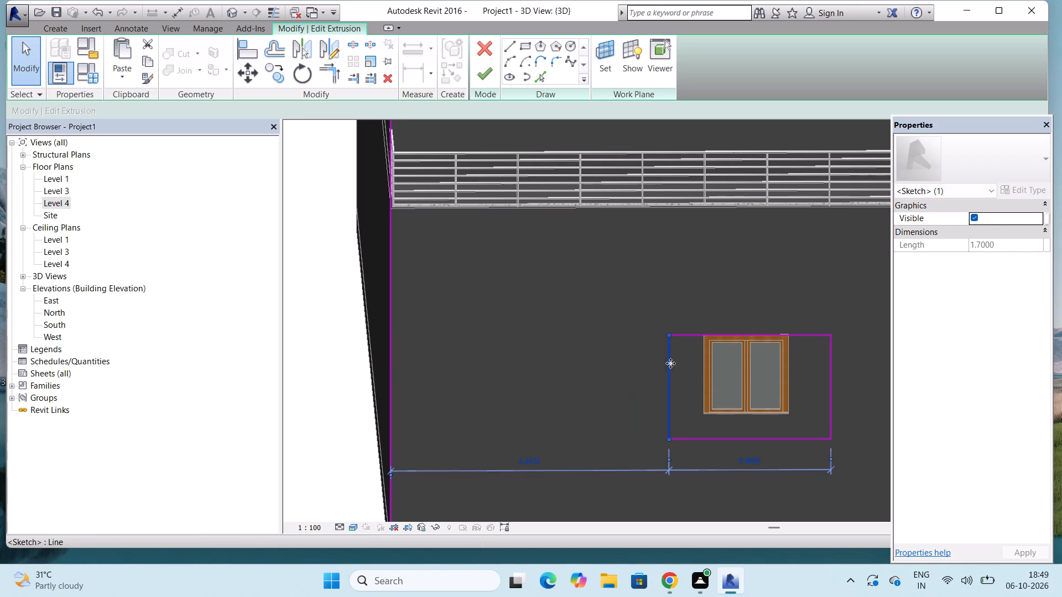
{"action": "left_click_drag", "start_coordinate": [670, 363], "coordinate": [704, 370]}
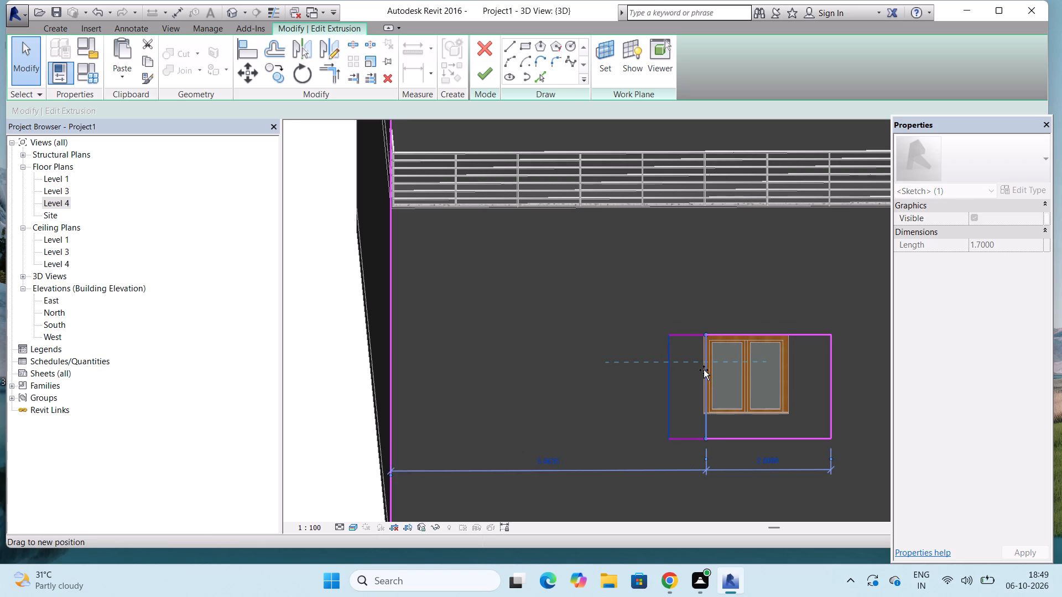
{"action": "left_click_drag", "start_coordinate": [704, 370], "coordinate": [701, 372]}
{"action": "scroll", "coordinate": [701, 372], "scroll_direction": "up", "scroll_amount": 10}
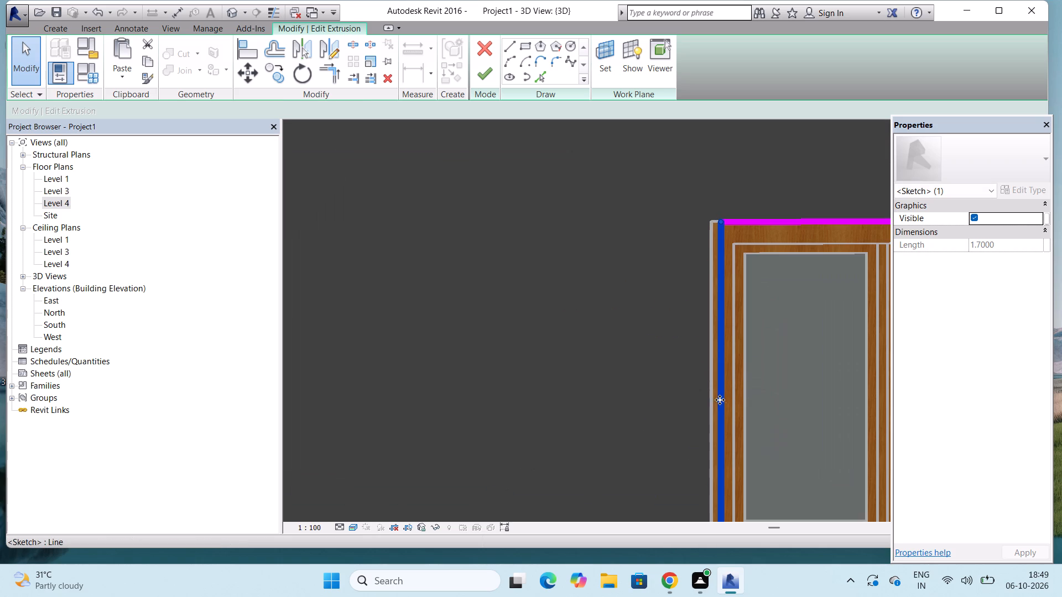
{"action": "left_click_drag", "start_coordinate": [722, 404], "coordinate": [704, 404]}
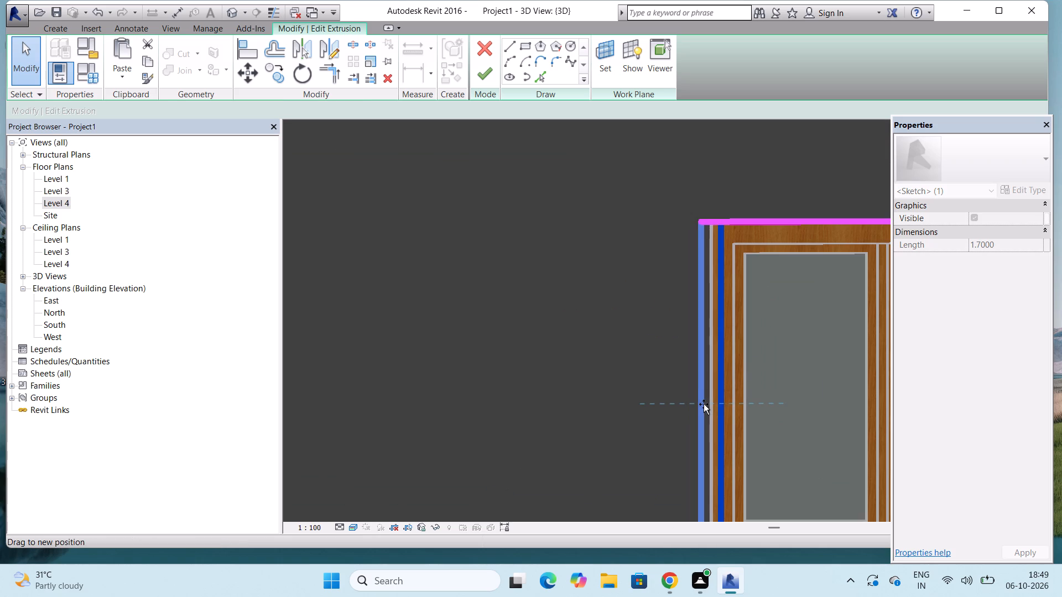
{"action": "left_click_drag", "start_coordinate": [704, 404], "coordinate": [709, 409]}
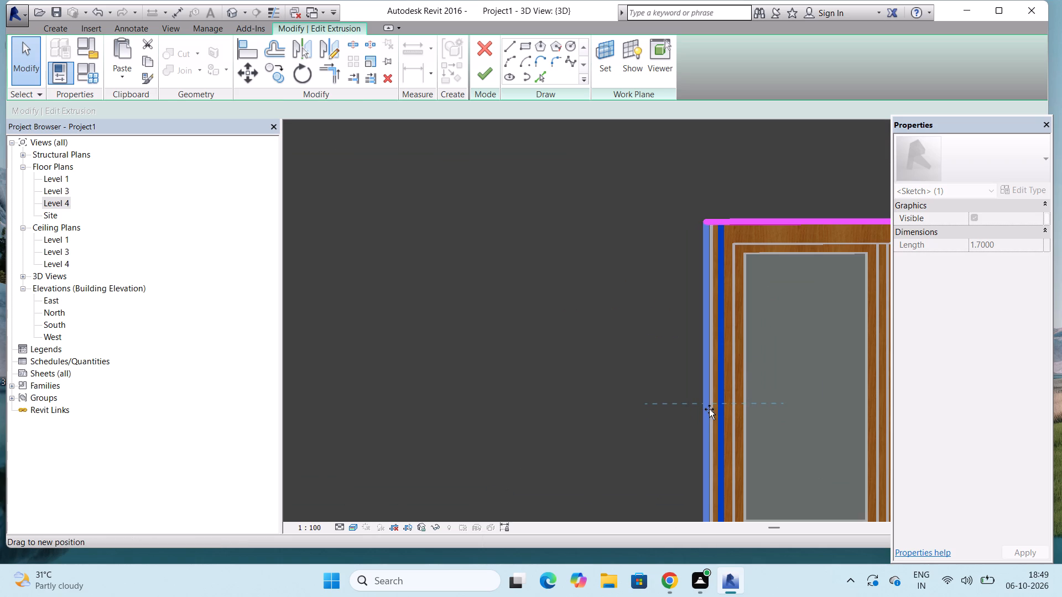
{"action": "left_click_drag", "start_coordinate": [709, 409], "coordinate": [707, 410]}
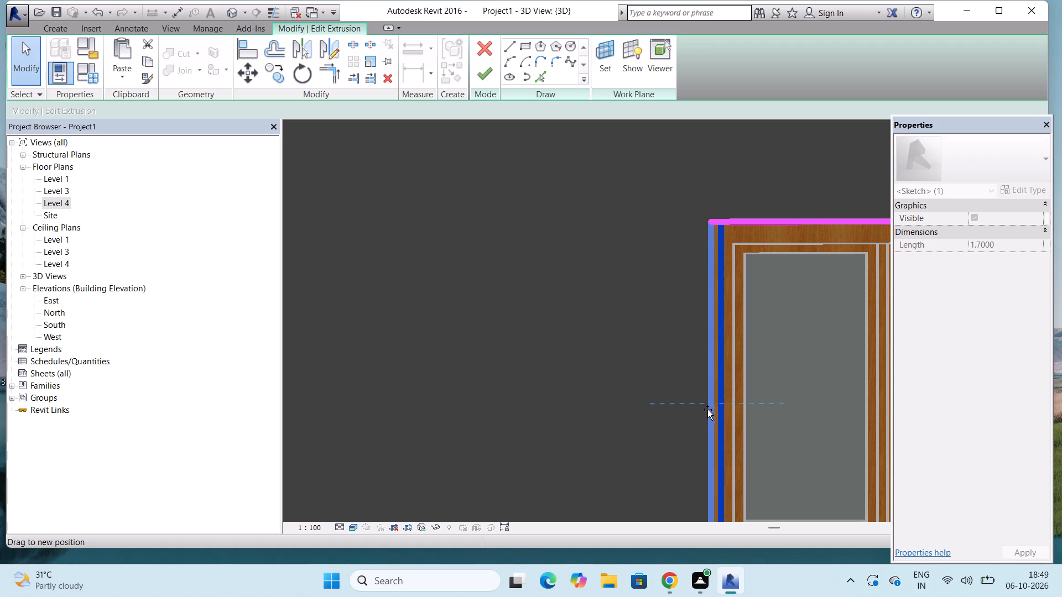
{"action": "left_click_drag", "start_coordinate": [707, 410], "coordinate": [714, 410]}
Raise the lower-storey opening's bottom sketch line to the window frame's lower edge, making the opening about 1.28 high.
{"action": "scroll", "coordinate": [710, 297], "scroll_direction": "down", "scroll_amount": 5}
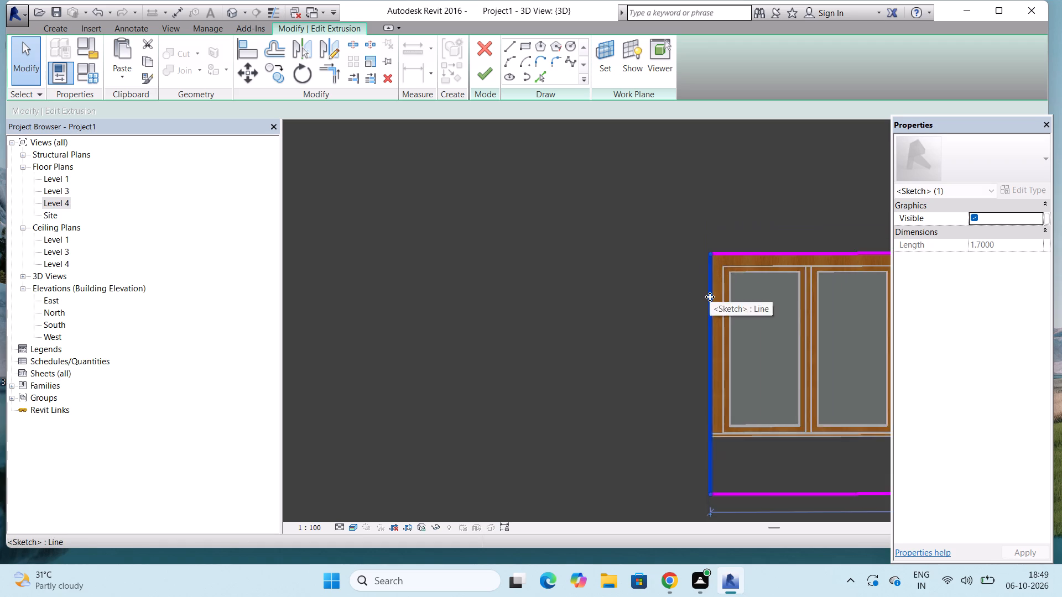
{"action": "scroll", "coordinate": [710, 297], "scroll_direction": "down", "scroll_amount": 3}
{"action": "scroll", "coordinate": [784, 409], "scroll_direction": "up", "scroll_amount": 4}
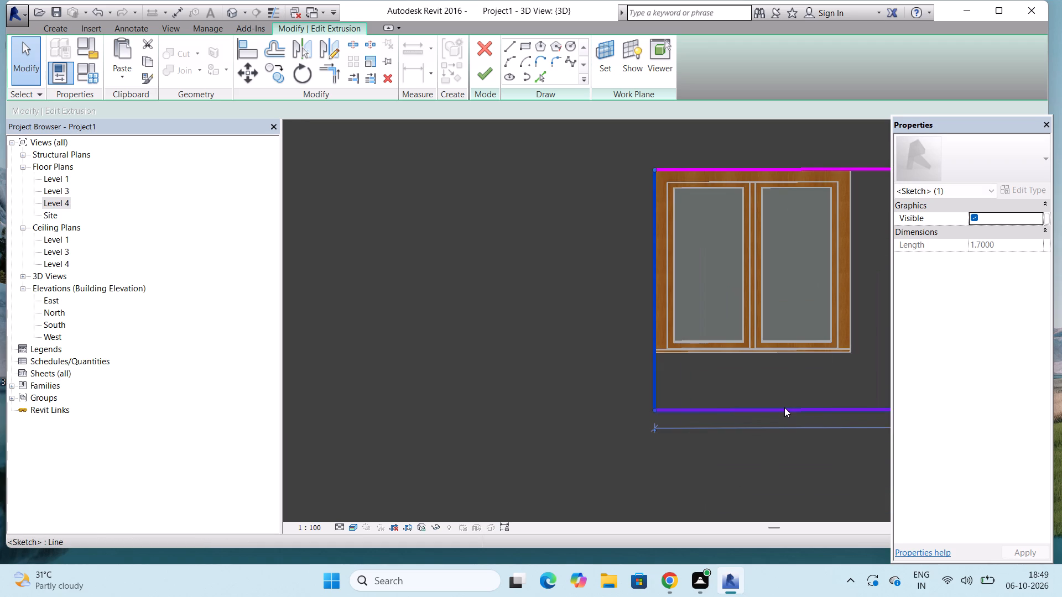
{"action": "left_click_drag", "start_coordinate": [784, 407], "coordinate": [793, 347]}
Move the lower-storey opening's right sketch line inward to the window frame's right edge.
{"action": "scroll", "coordinate": [619, 339], "scroll_direction": "down", "scroll_amount": 4}
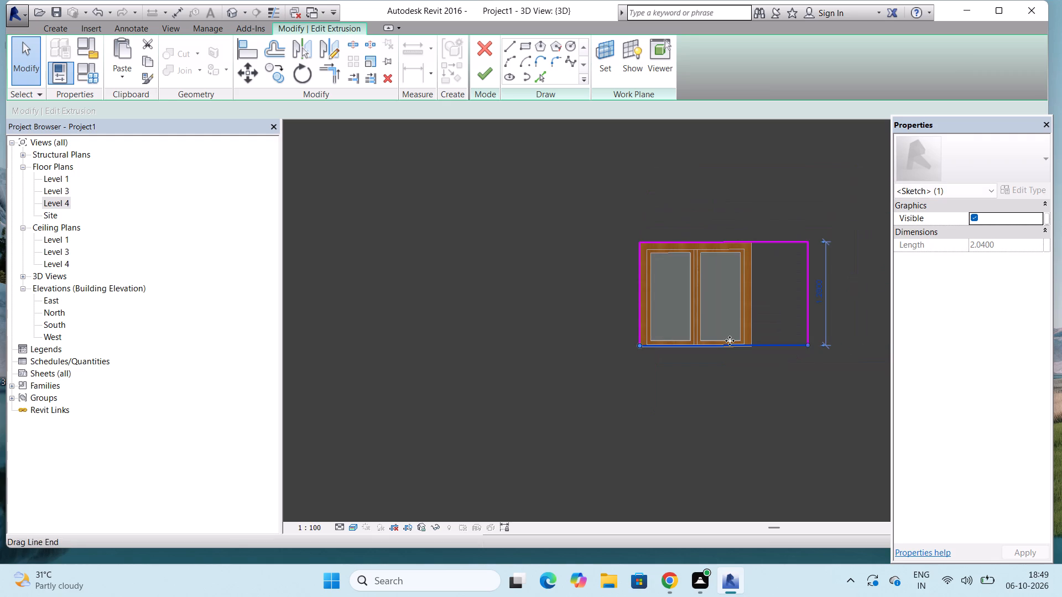
{"action": "left_click_drag", "start_coordinate": [806, 301], "coordinate": [776, 303]}
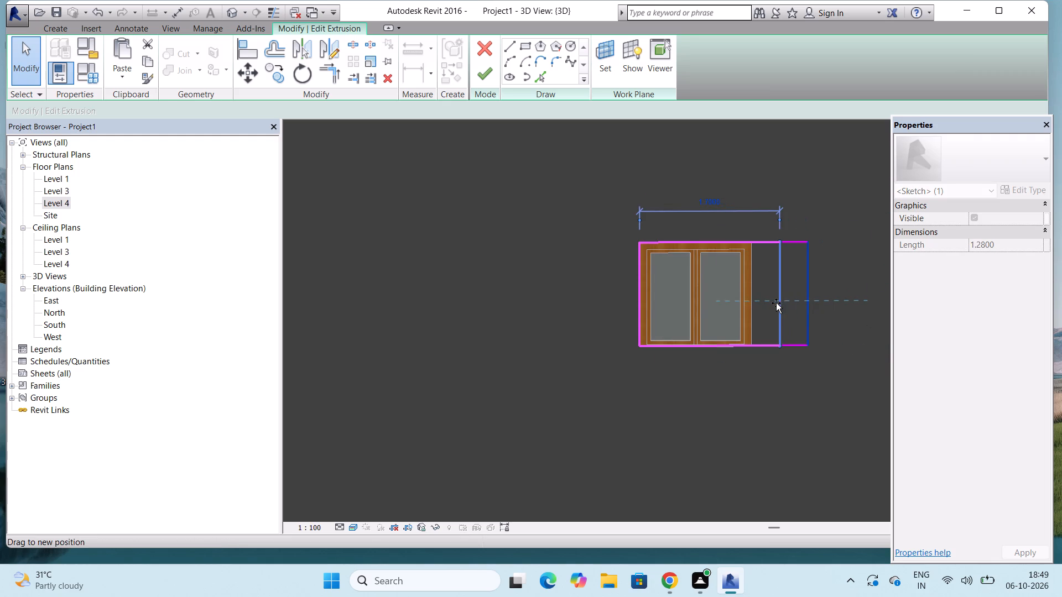
{"action": "left_click_drag", "start_coordinate": [776, 303], "coordinate": [748, 306]}
{"action": "scroll", "coordinate": [748, 306], "scroll_direction": "up", "scroll_amount": 9}
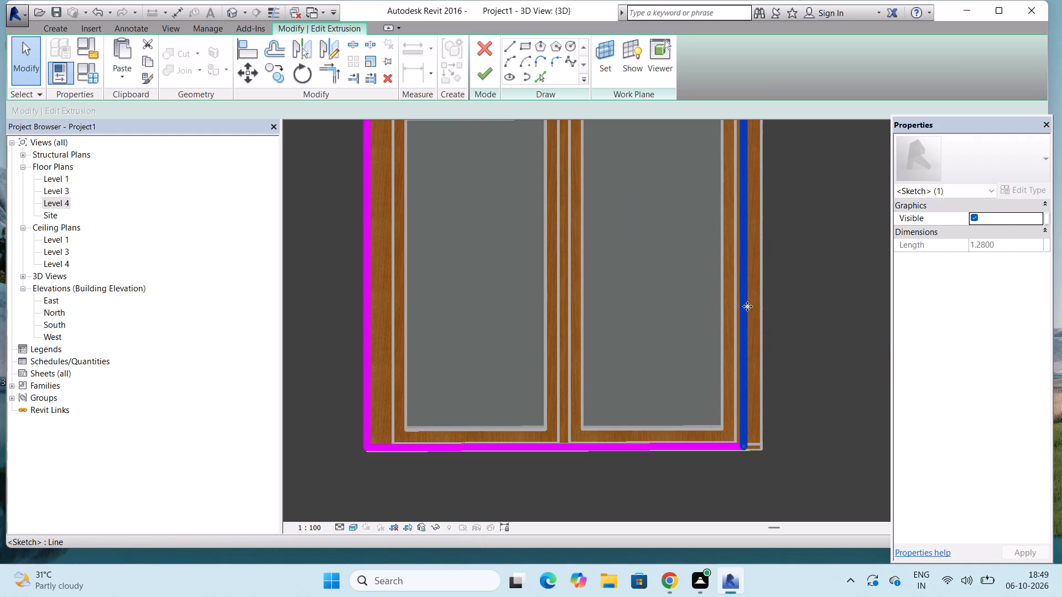
{"action": "left_click_drag", "start_coordinate": [743, 315], "coordinate": [792, 334]}
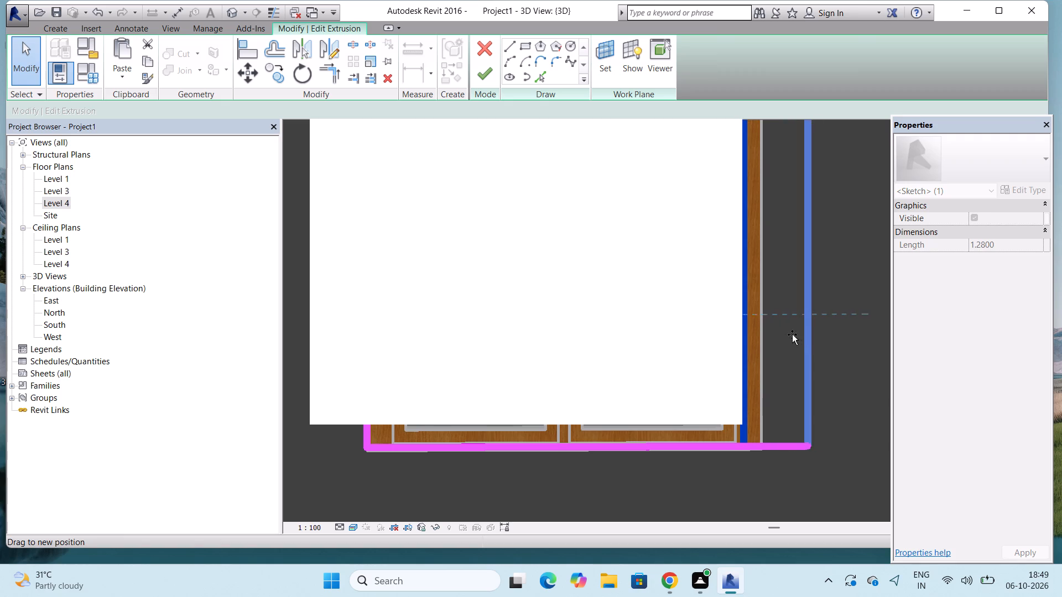
{"action": "left_click_drag", "start_coordinate": [792, 334], "coordinate": [769, 333]}
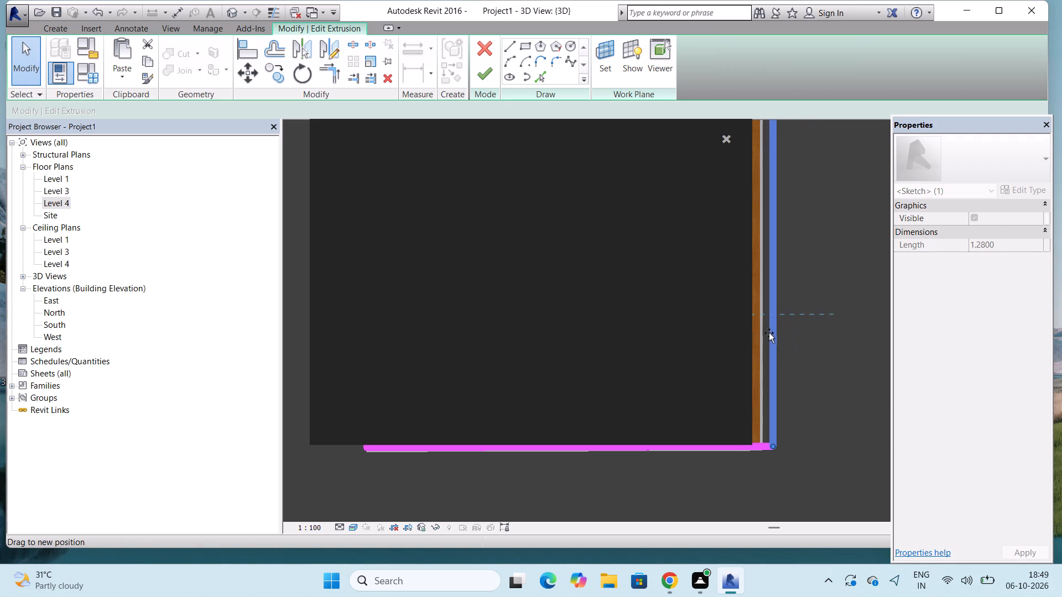
{"action": "left_click_drag", "start_coordinate": [769, 333], "coordinate": [762, 333]}
{"action": "scroll", "coordinate": [764, 333], "scroll_direction": "down", "scroll_amount": 5}
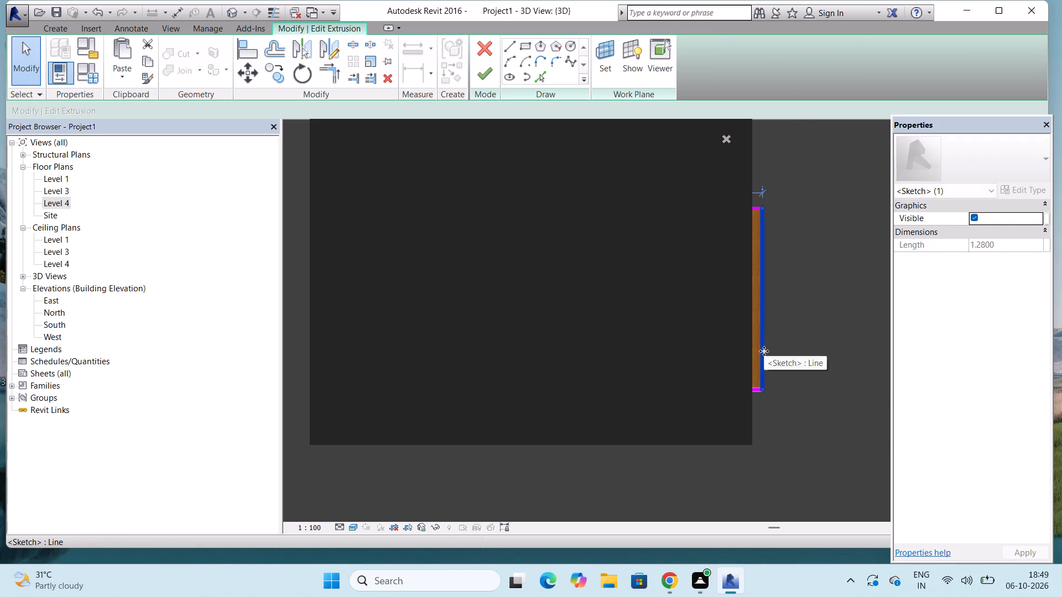
{"action": "left_click", "coordinate": [726, 134]}
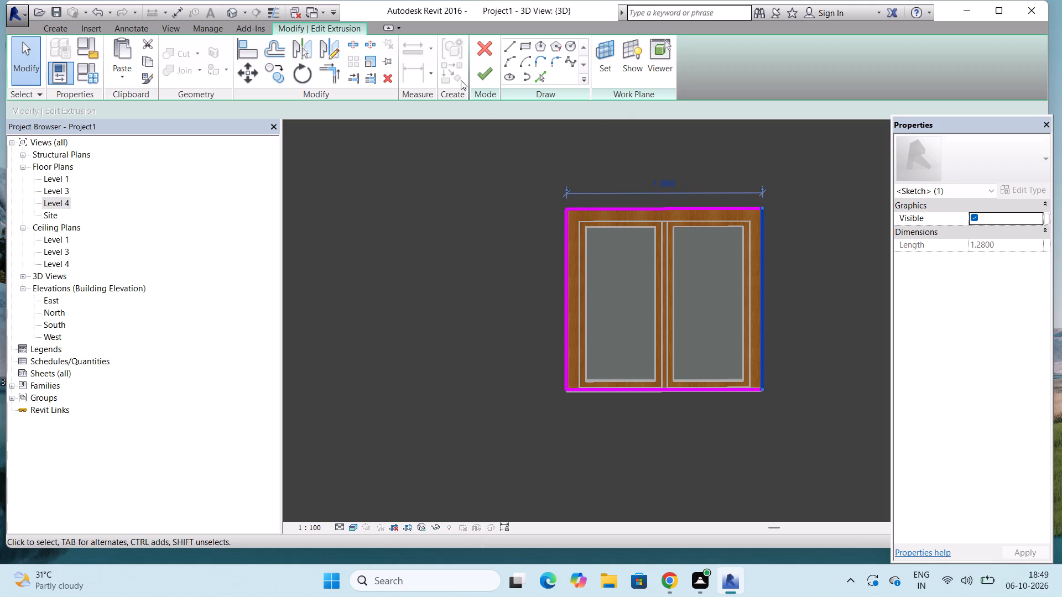
Finish the wall extrusion's sketch edit and deselect the extrusion.
{"action": "left_click", "coordinate": [483, 72]}
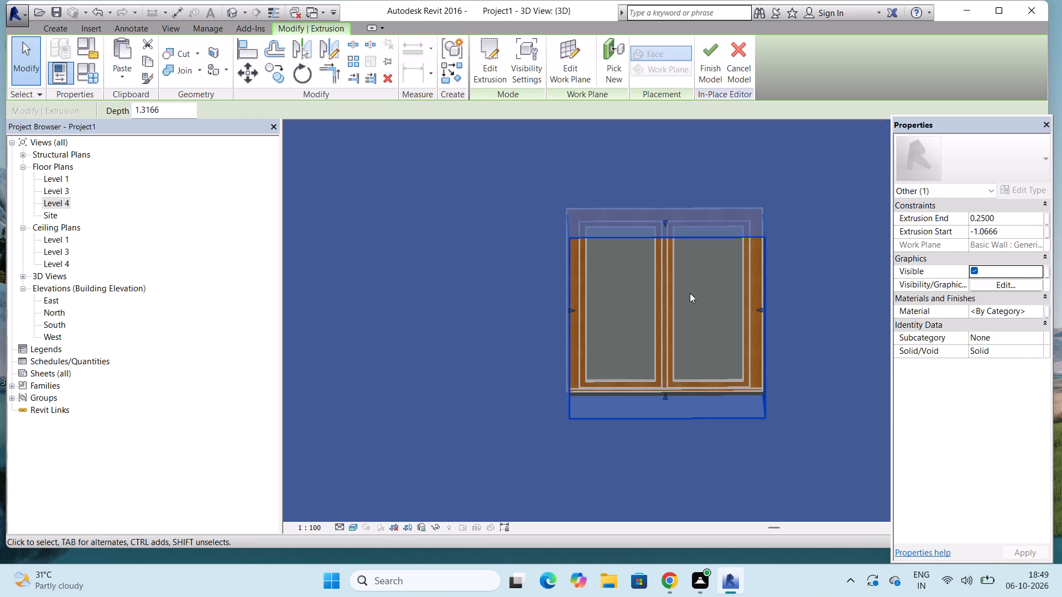
{"action": "middle_click", "coordinate": [689, 391], "text": "shift"}
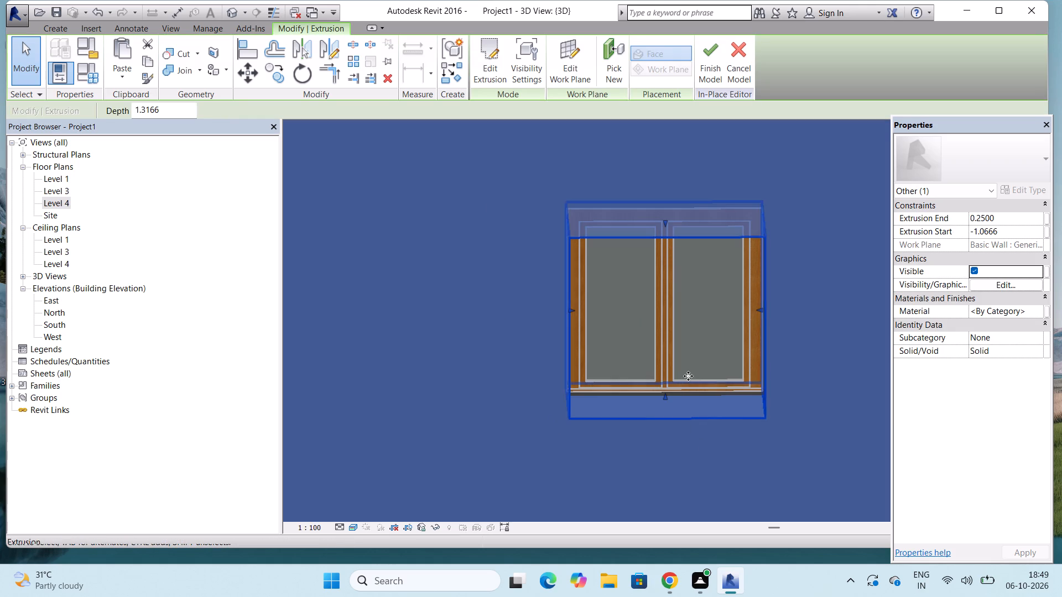
{"action": "middle_click_drag", "start_coordinate": [695, 353], "coordinate": [698, 345], "text": "shift"}
{"action": "middle_click_drag", "start_coordinate": [721, 303], "coordinate": [729, 255], "text": "shift"}
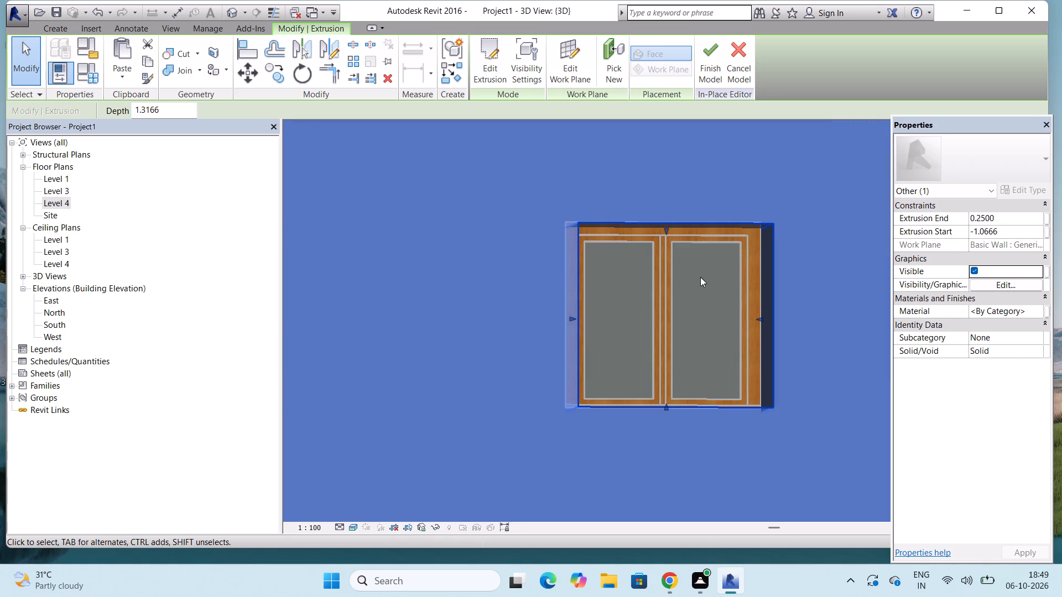
{"action": "scroll", "coordinate": [660, 314], "scroll_direction": "down", "scroll_amount": 14}
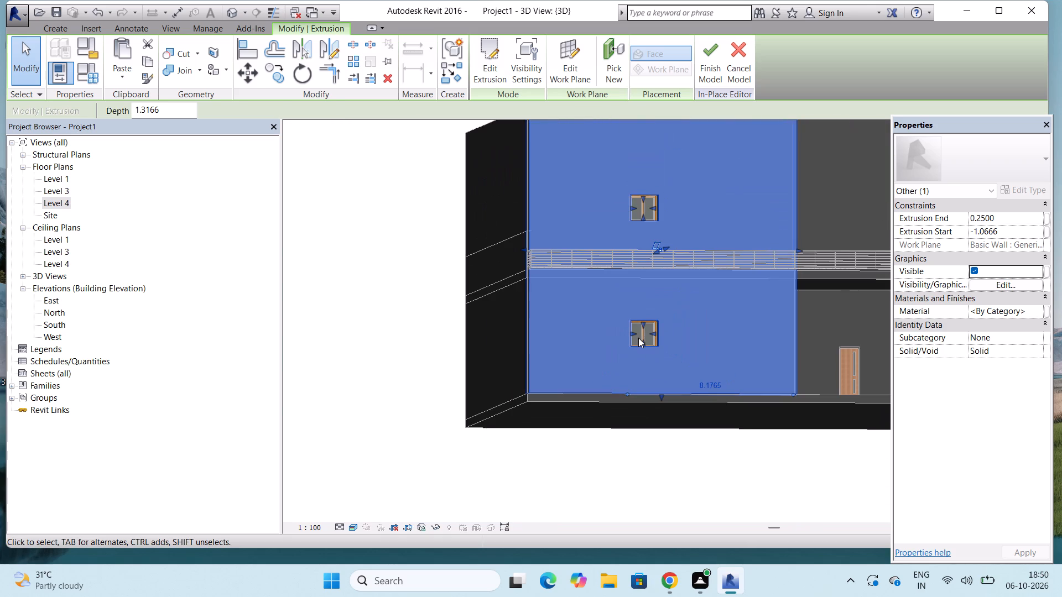
{"action": "scroll", "coordinate": [634, 344], "scroll_direction": "down", "scroll_amount": 2}
{"action": "scroll", "coordinate": [605, 393], "scroll_direction": "down", "scroll_amount": 1}
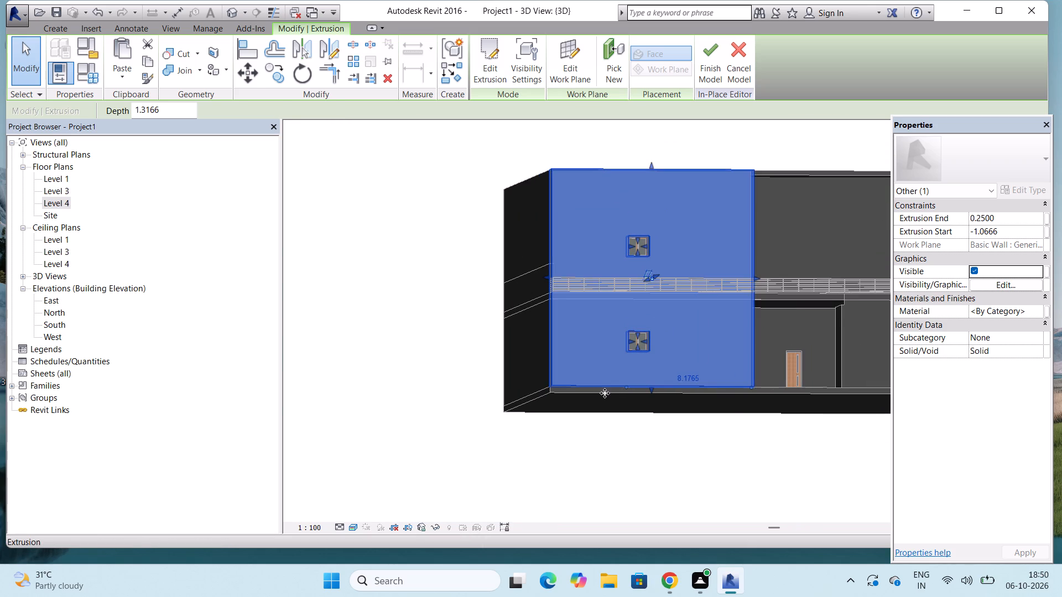
{"action": "scroll", "coordinate": [605, 393], "scroll_direction": "down", "scroll_amount": 1}
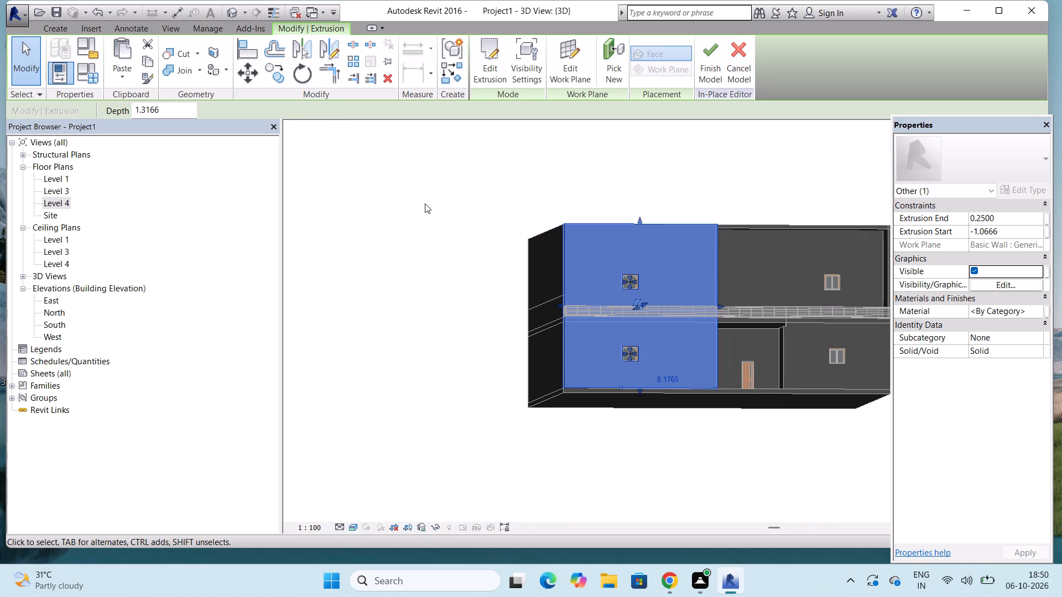
{"action": "left_click", "coordinate": [425, 203]}
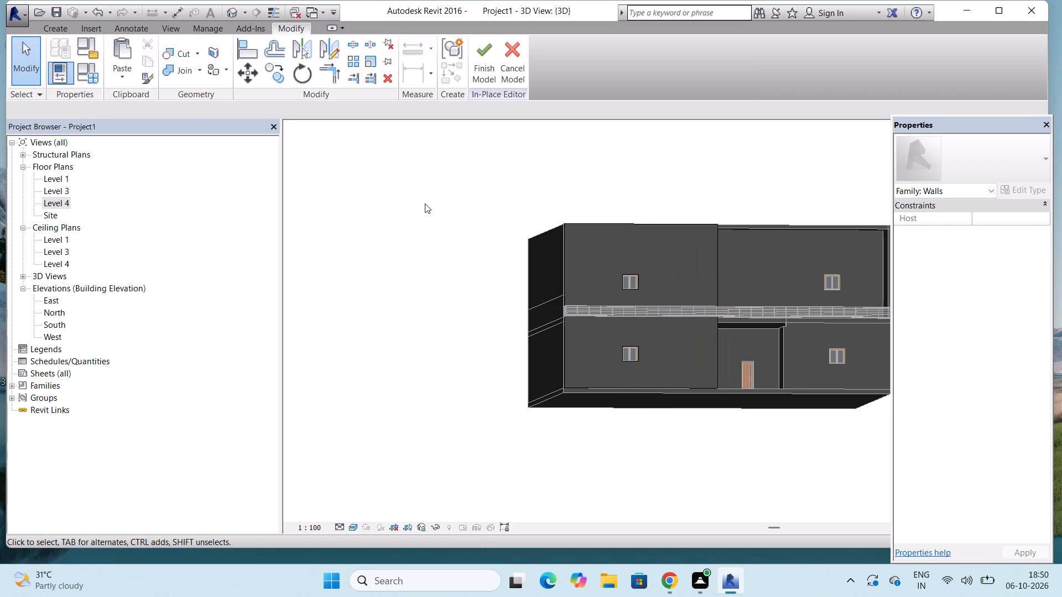
Finish the in-place wall model to return to the project.
{"action": "scroll", "coordinate": [411, 255], "scroll_direction": "down", "scroll_amount": 3}
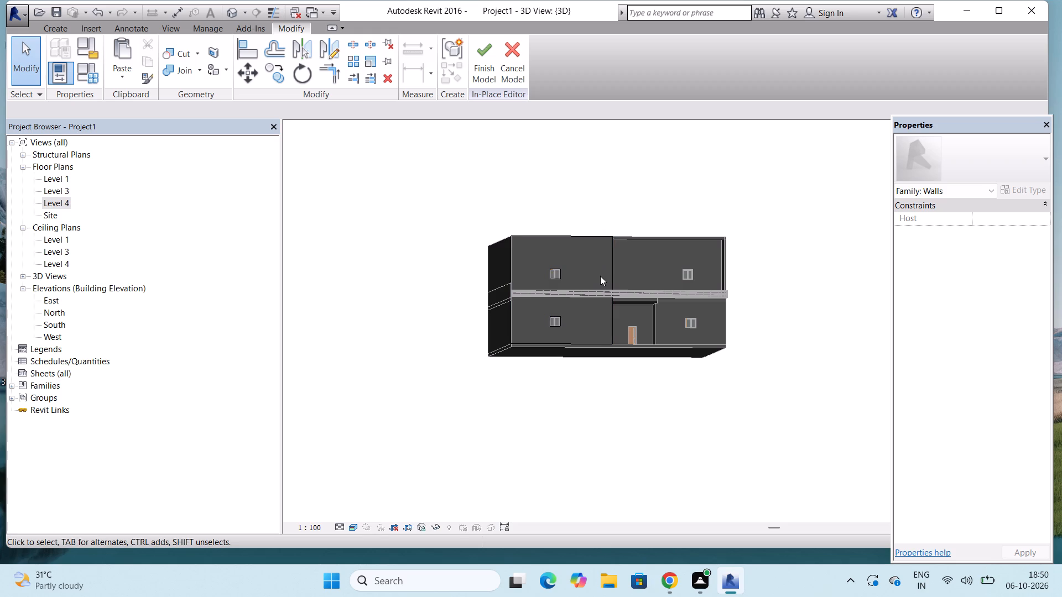
{"action": "scroll", "coordinate": [605, 276], "scroll_direction": "up", "scroll_amount": 7}
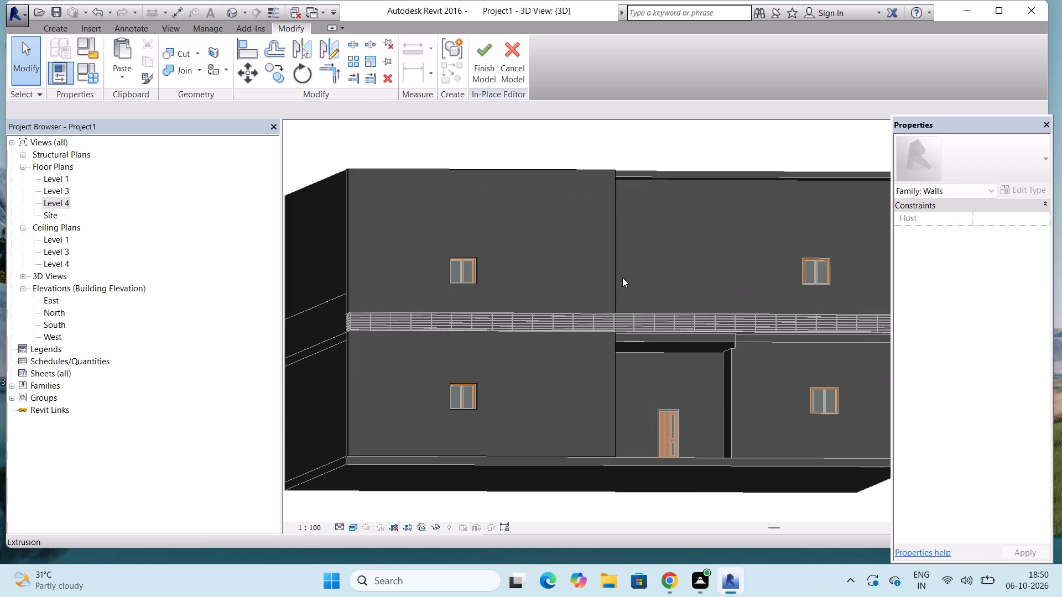
{"action": "scroll", "coordinate": [598, 294], "scroll_direction": "down", "scroll_amount": 2}
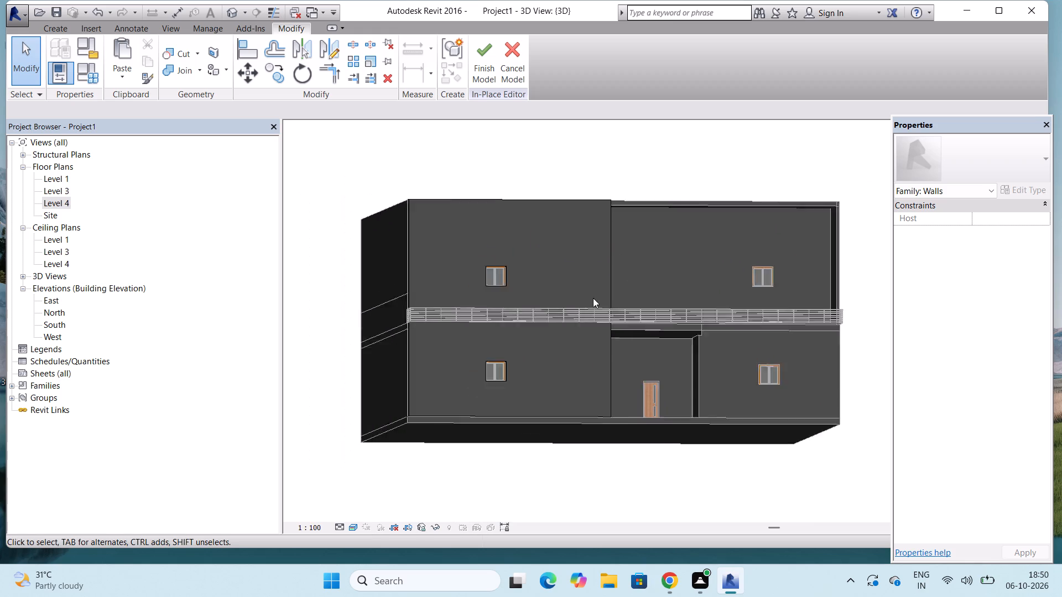
{"action": "scroll", "coordinate": [593, 298], "scroll_direction": "down", "scroll_amount": 1}
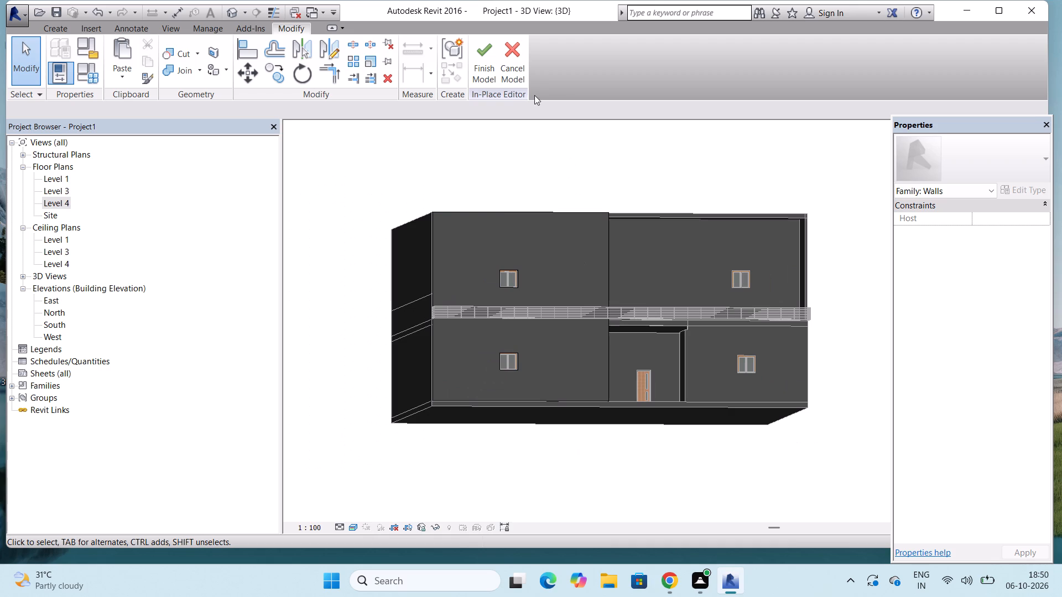
{"action": "left_click", "coordinate": [491, 71]}
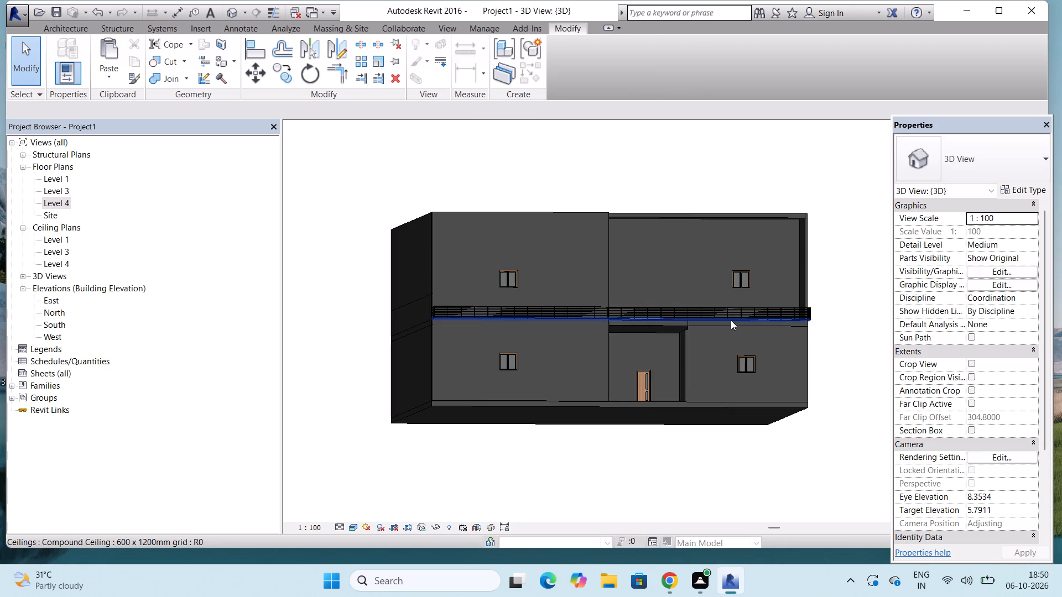
Create a new in-place model component in the Walls category, accepting the default name.
{"action": "scroll", "coordinate": [735, 320], "scroll_direction": "up", "scroll_amount": 7}
{"action": "scroll", "coordinate": [697, 348], "scroll_direction": "down", "scroll_amount": 3}
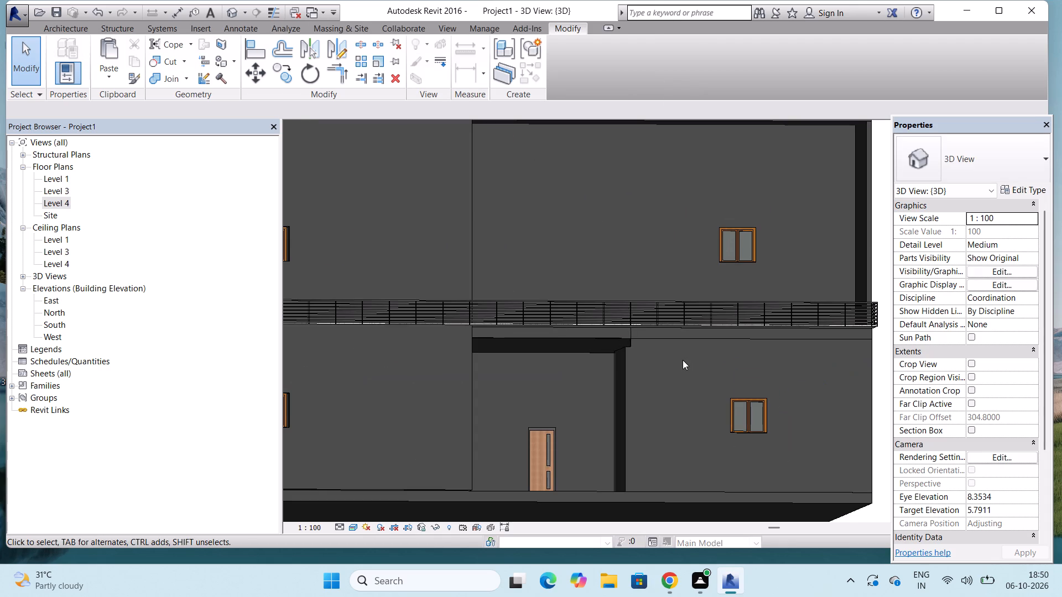
{"action": "scroll", "coordinate": [683, 360], "scroll_direction": "down", "scroll_amount": 3}
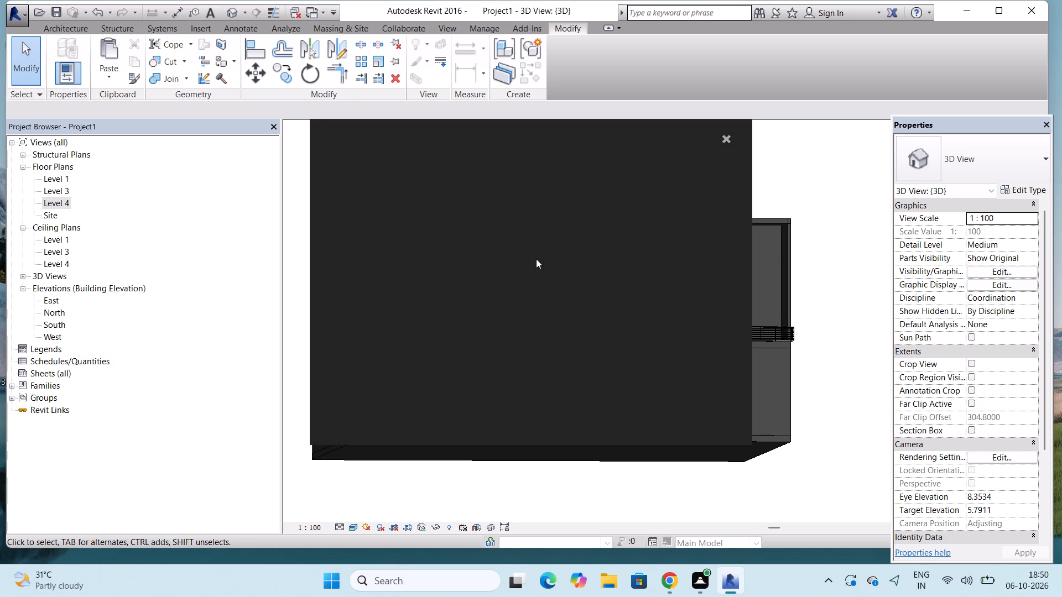
{"action": "left_click", "coordinate": [722, 132]}
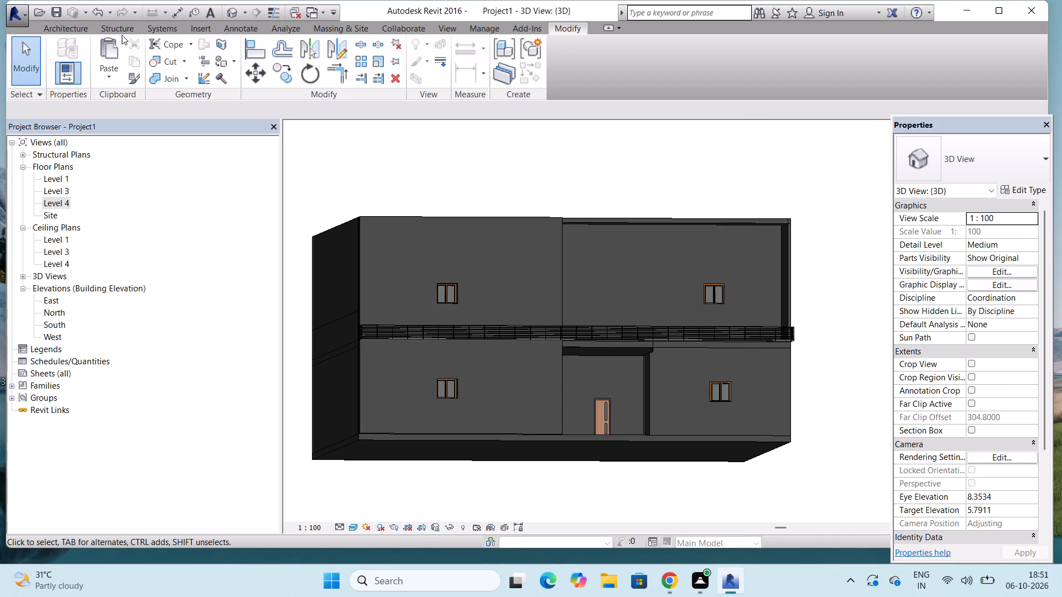
{"action": "left_click", "coordinate": [72, 24]}
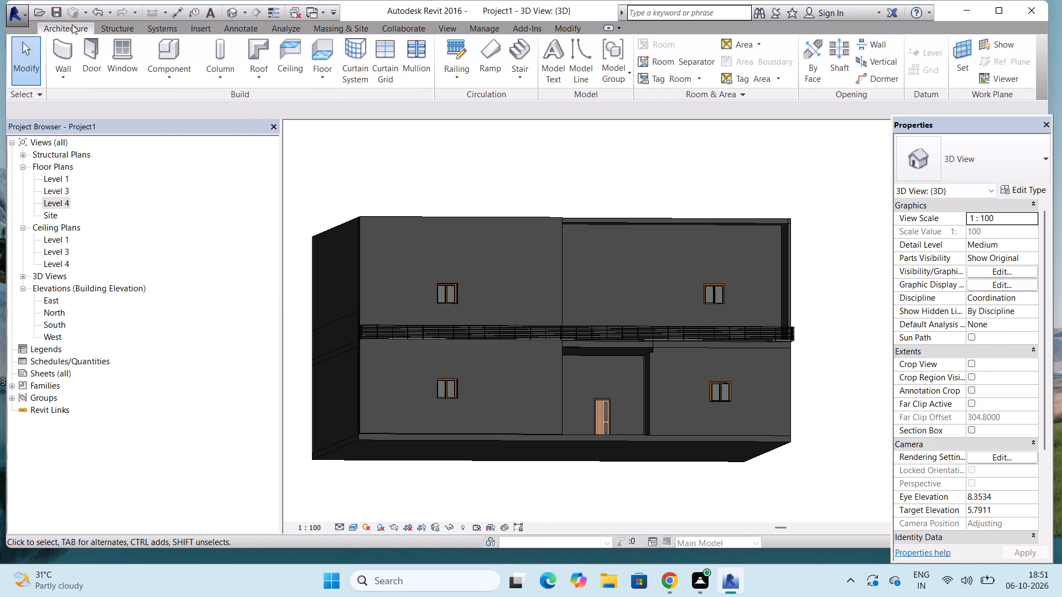
{"action": "left_click", "coordinate": [176, 64]}
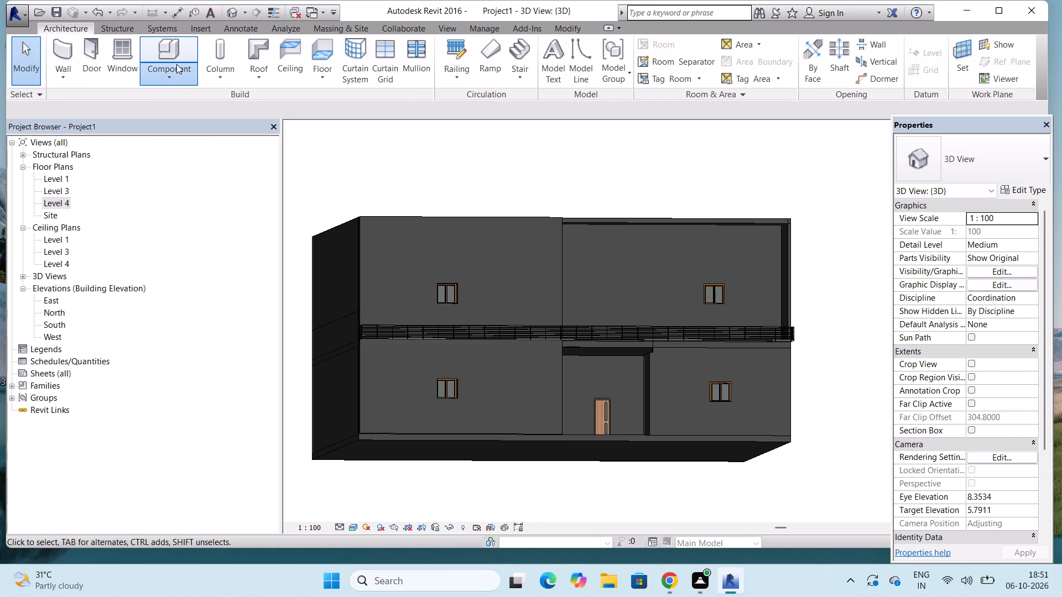
{"action": "left_click", "coordinate": [192, 123]}
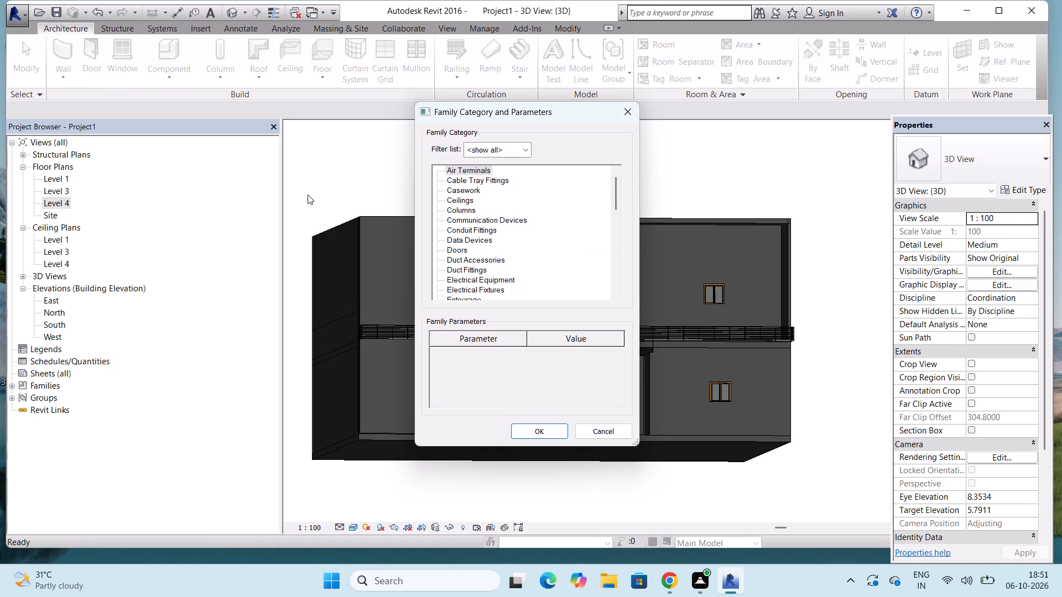
{"action": "scroll", "coordinate": [508, 238], "scroll_direction": "down", "scroll_amount": 20}
{"action": "scroll", "coordinate": [508, 238], "scroll_direction": "down", "scroll_amount": 14}
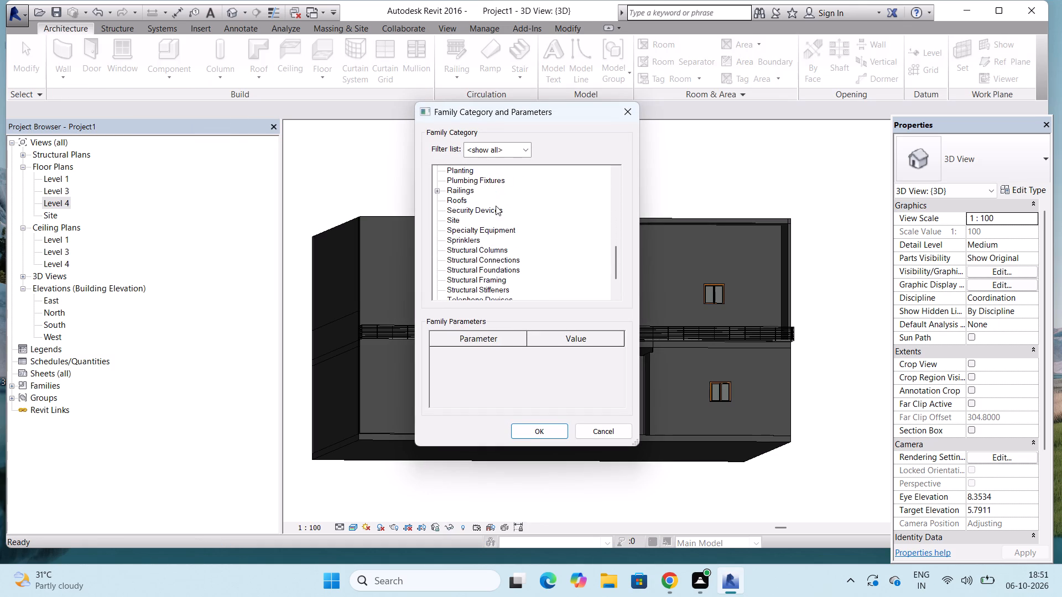
{"action": "scroll", "coordinate": [496, 206], "scroll_direction": "down", "scroll_amount": 9}
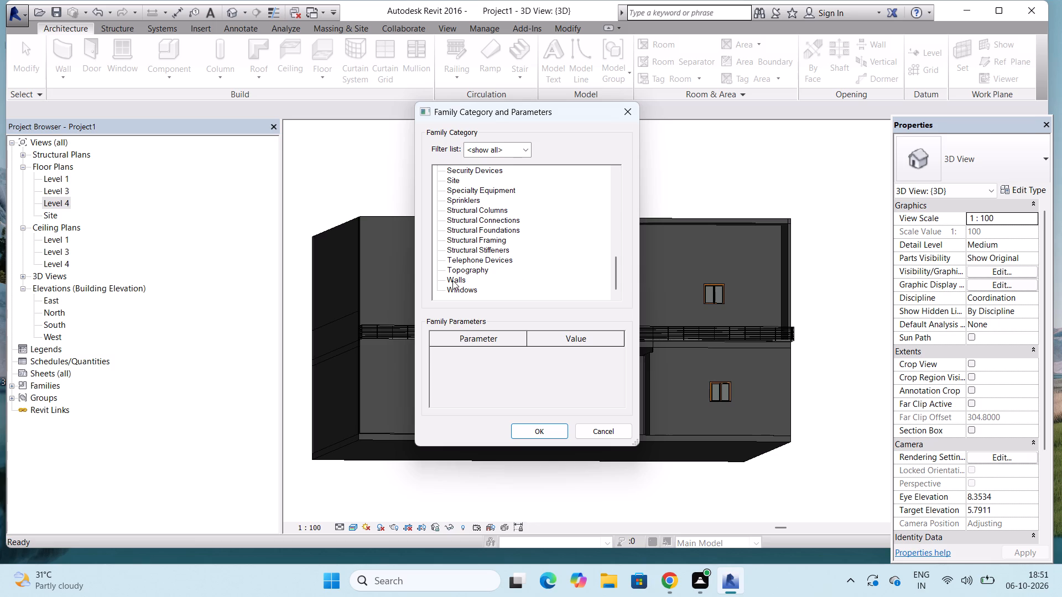
{"action": "left_click", "coordinate": [455, 276]}
{"action": "left_click", "coordinate": [559, 428]}
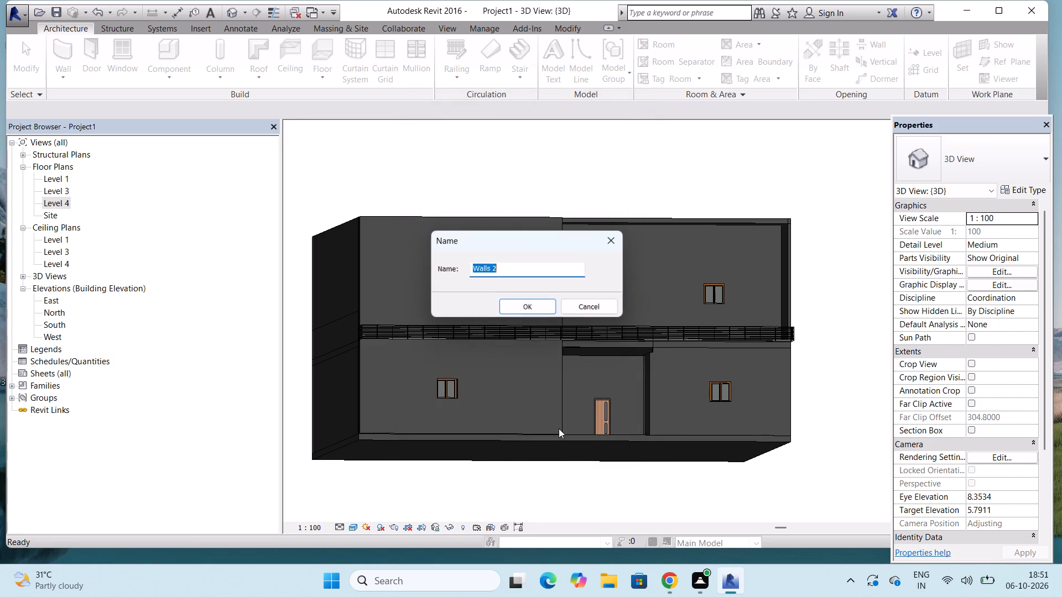
{"action": "left_click", "coordinate": [535, 301]}
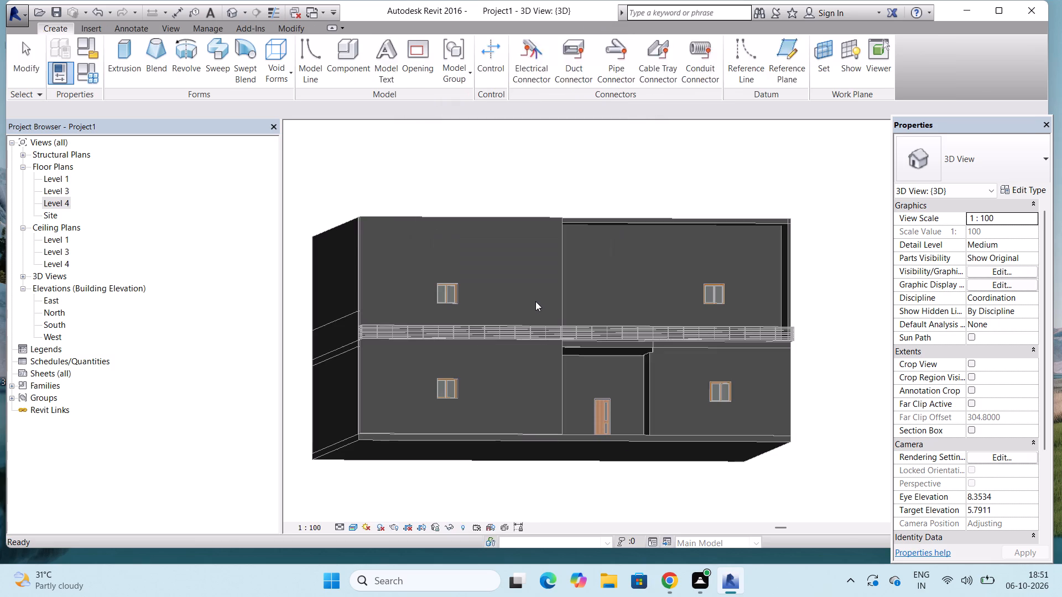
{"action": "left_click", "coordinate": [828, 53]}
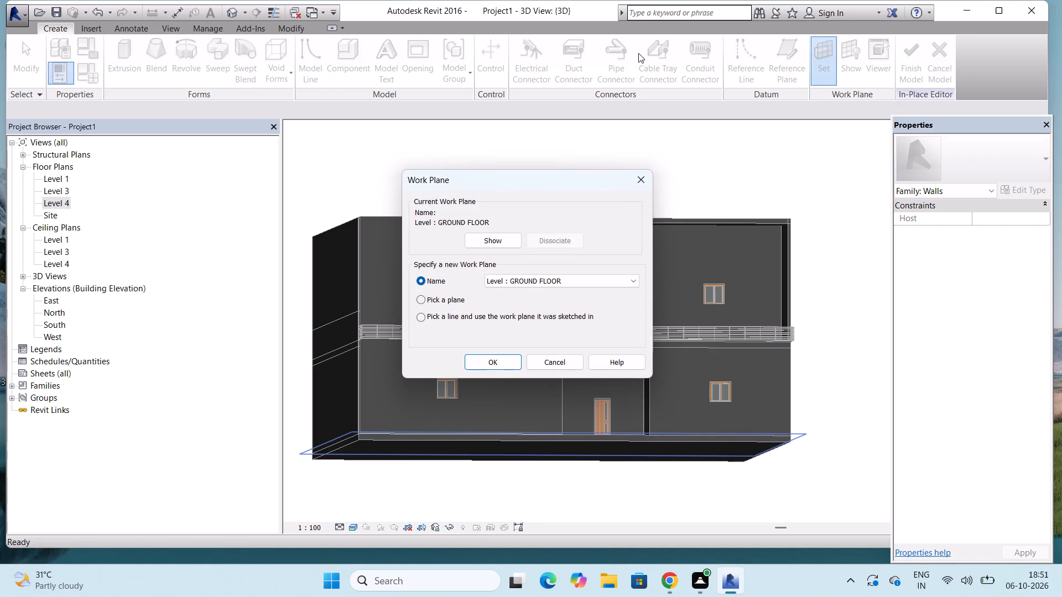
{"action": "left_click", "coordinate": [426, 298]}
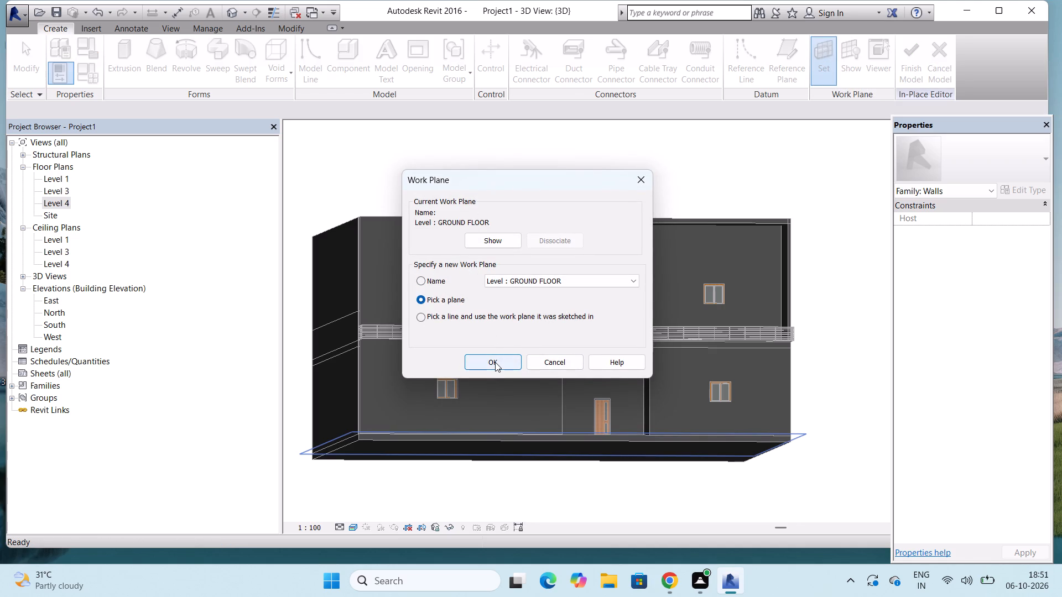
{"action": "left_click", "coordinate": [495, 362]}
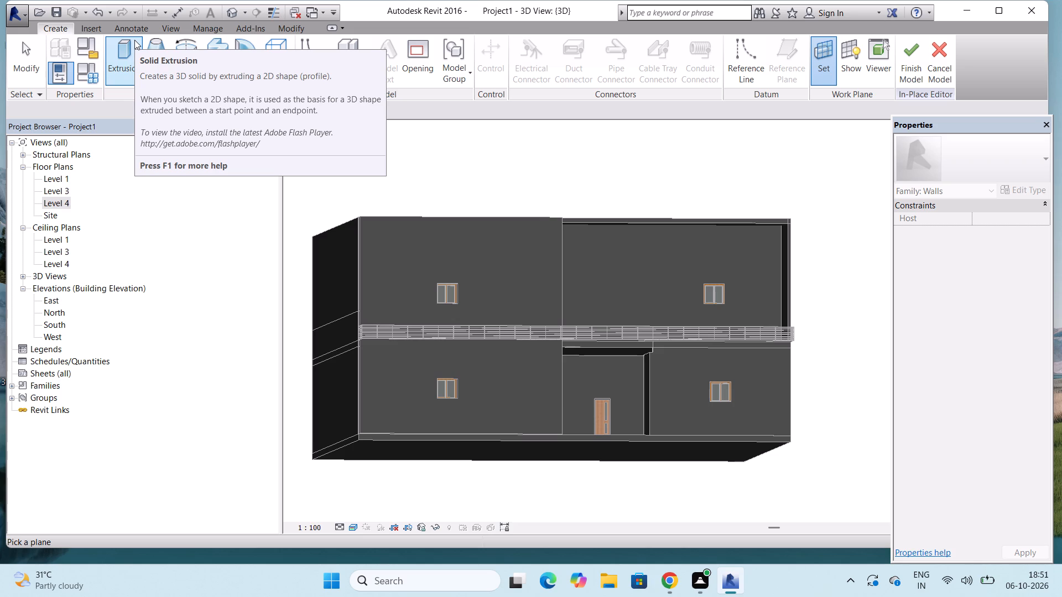
Start a solid extrusion sketch in the new in-place wall model.
{"action": "left_click", "coordinate": [134, 40]}
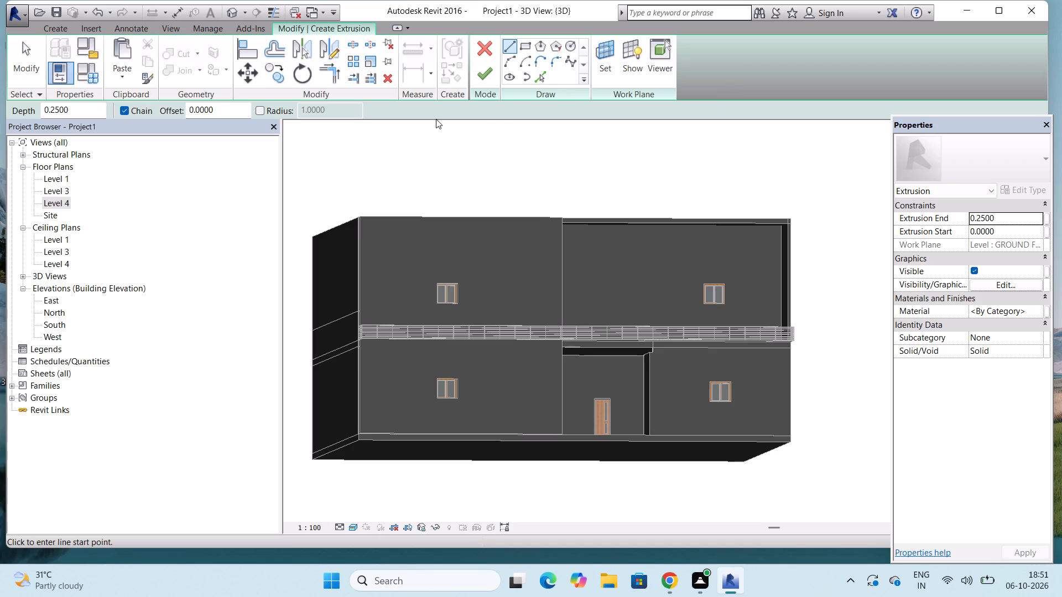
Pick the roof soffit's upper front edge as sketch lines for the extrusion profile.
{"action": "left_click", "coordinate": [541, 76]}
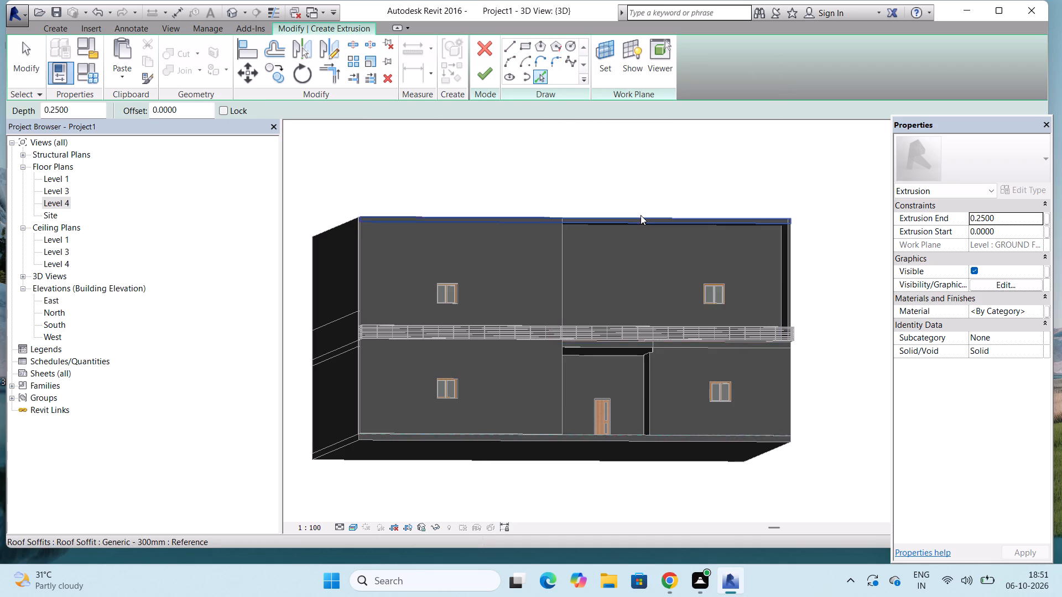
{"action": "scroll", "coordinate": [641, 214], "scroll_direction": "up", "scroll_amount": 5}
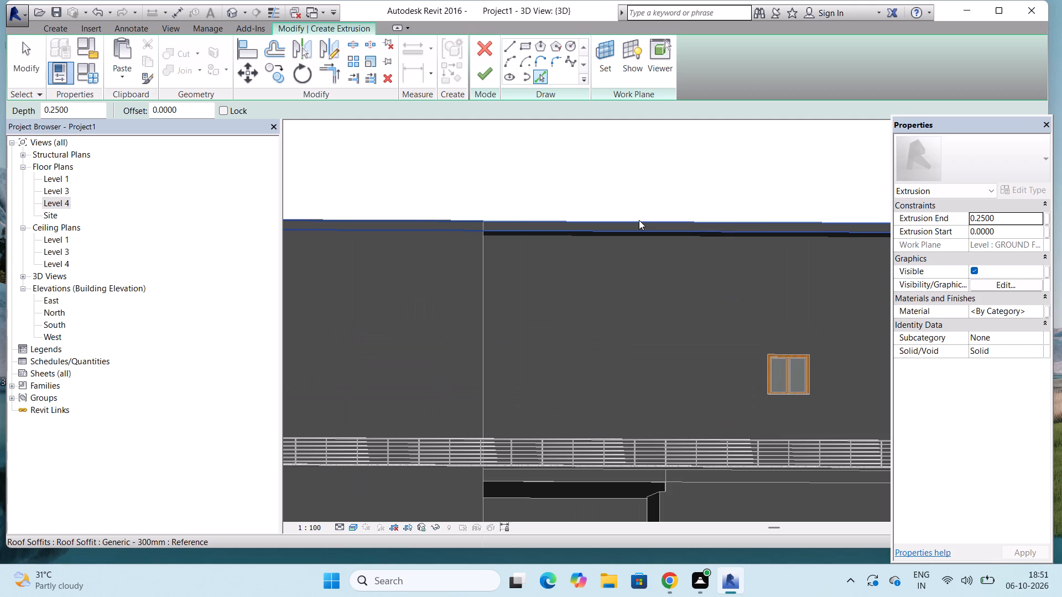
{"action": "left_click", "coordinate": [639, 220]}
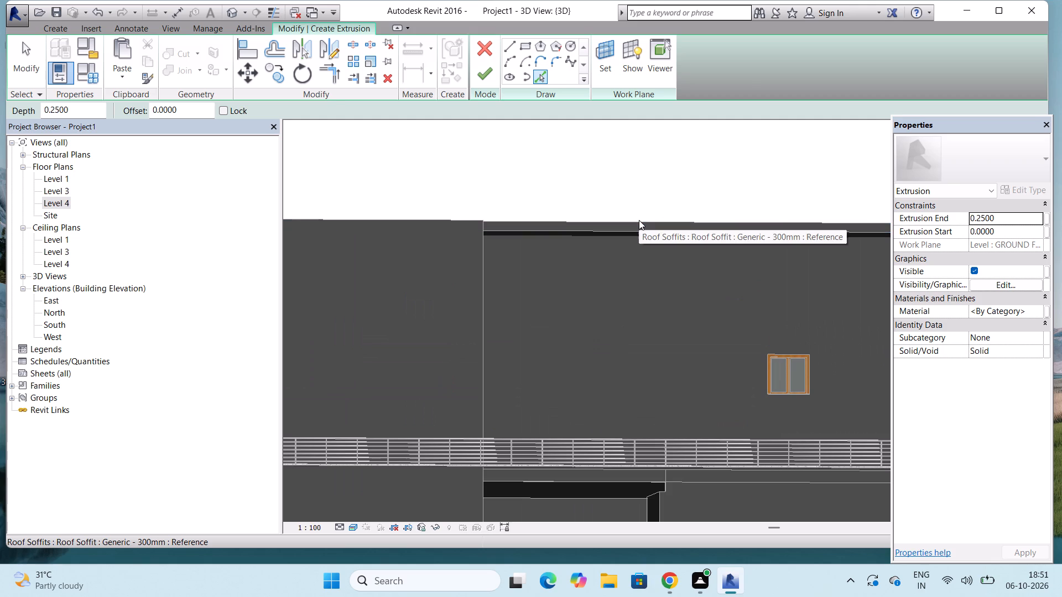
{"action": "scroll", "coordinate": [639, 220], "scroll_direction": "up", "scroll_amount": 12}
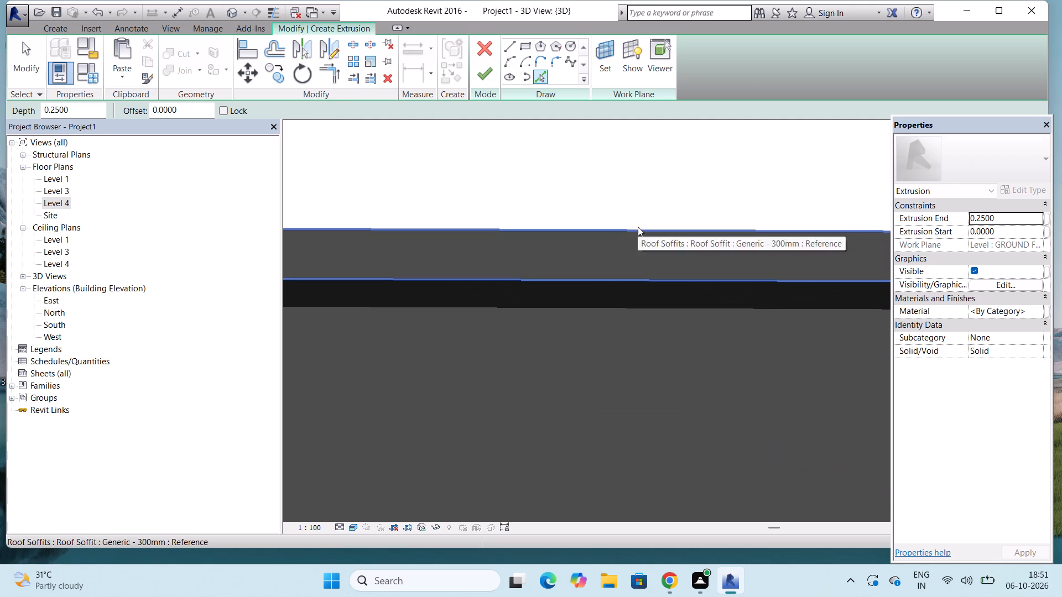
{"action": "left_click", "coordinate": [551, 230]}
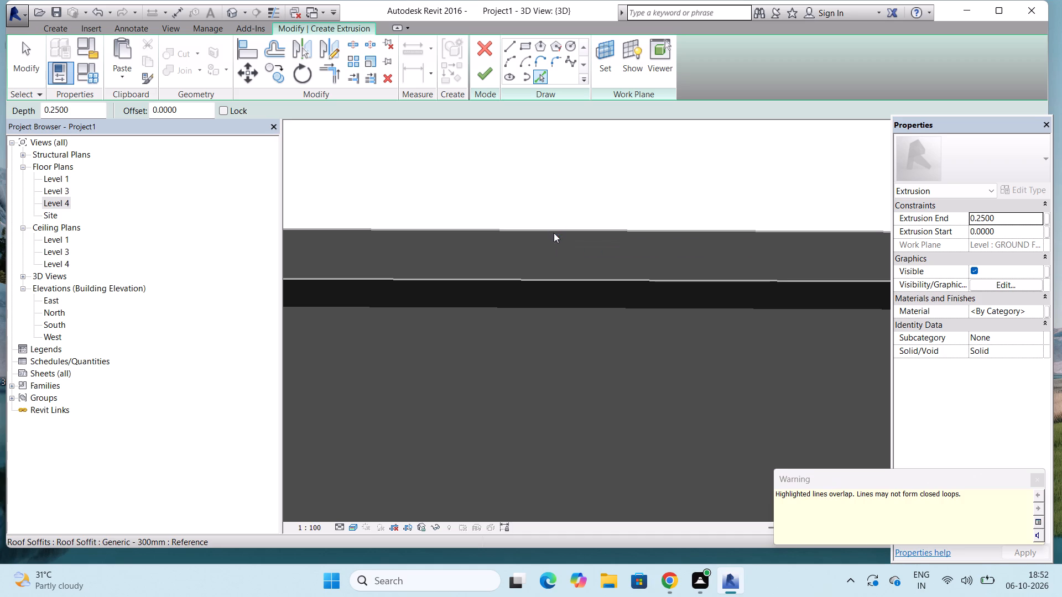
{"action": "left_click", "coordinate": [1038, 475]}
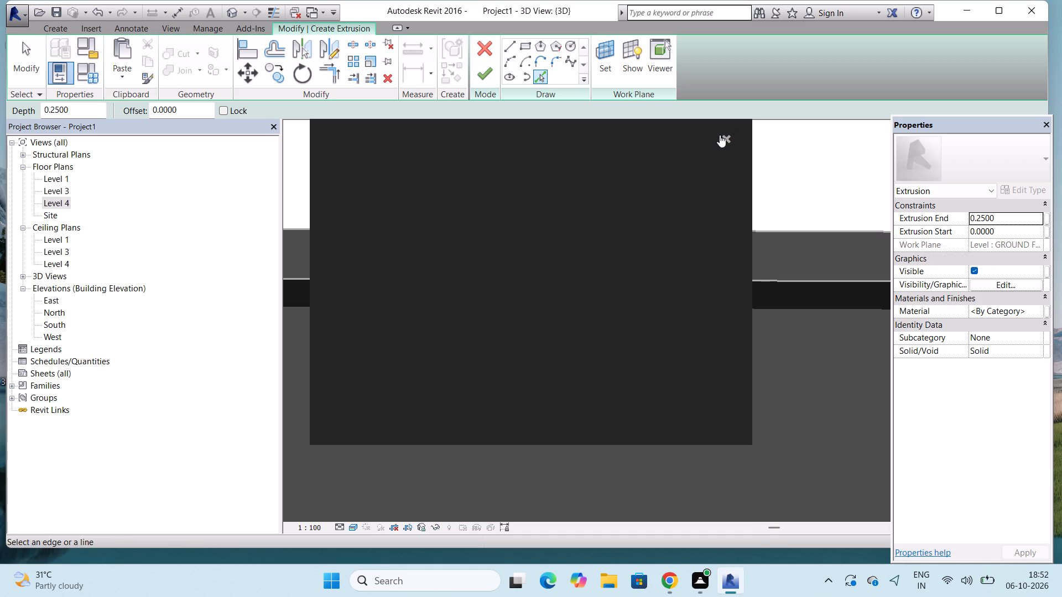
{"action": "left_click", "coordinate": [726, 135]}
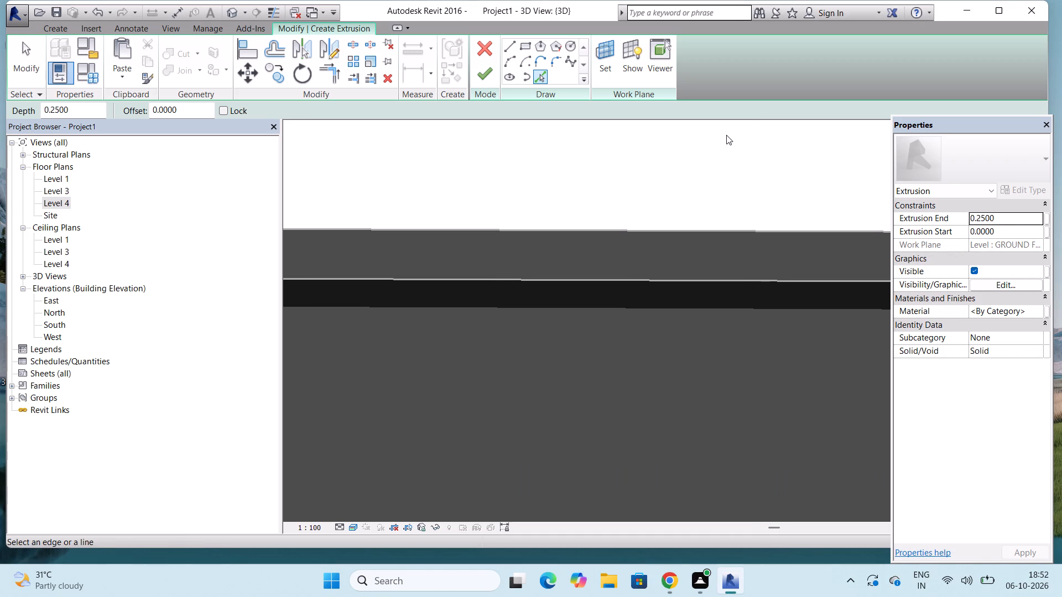
Set the extrusion's work plane by picking the Generic - 300mm roof soffit plane at the top of the building.
{"action": "left_click", "coordinate": [605, 41]}
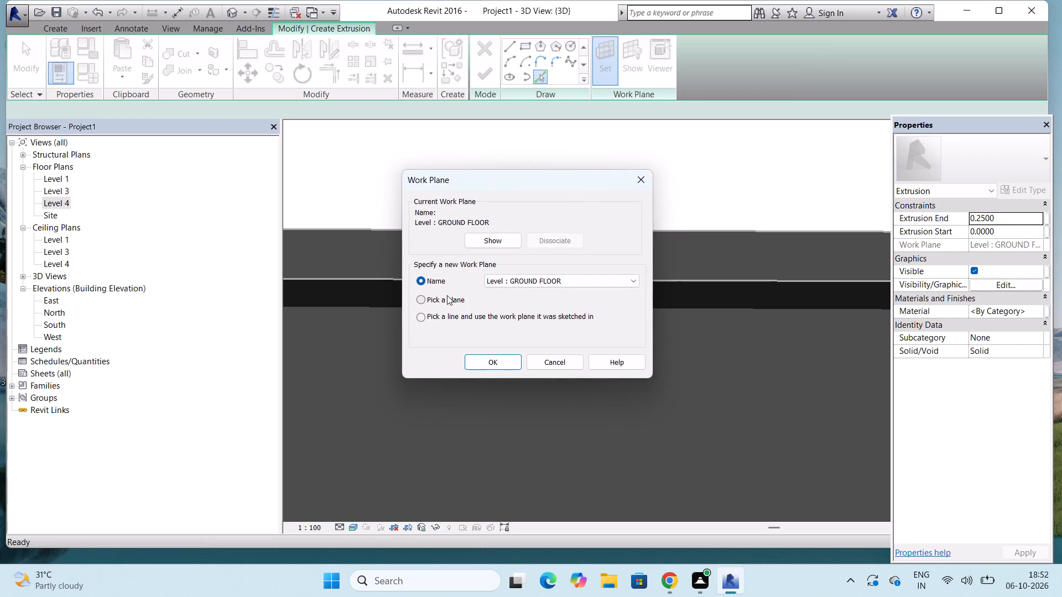
{"action": "left_click", "coordinate": [447, 295]}
{"action": "left_click", "coordinate": [492, 359]}
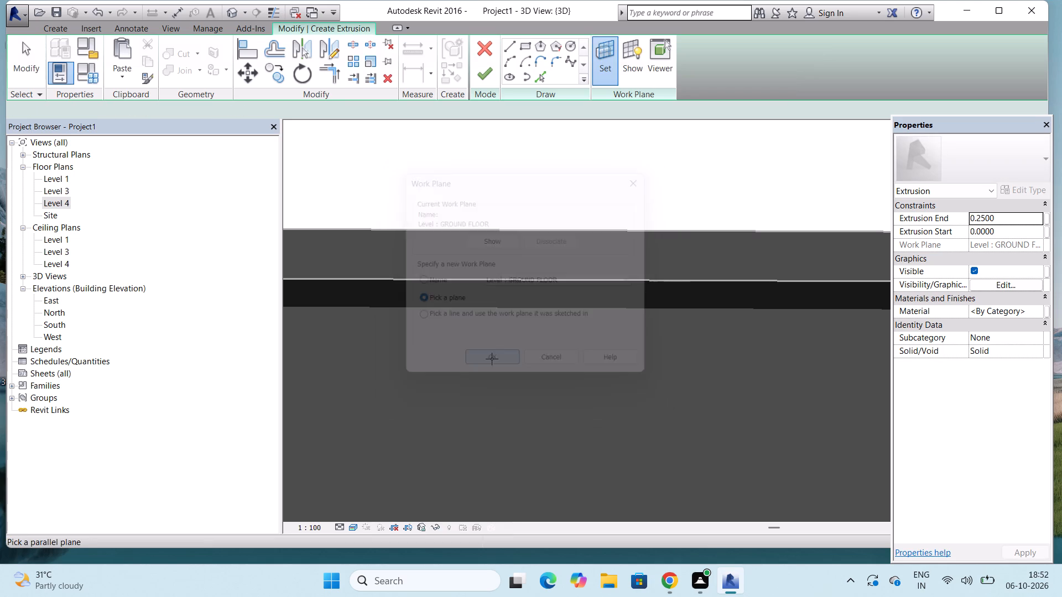
{"action": "scroll", "coordinate": [504, 334], "scroll_direction": "down", "scroll_amount": 16}
{"action": "scroll", "coordinate": [548, 283], "scroll_direction": "down", "scroll_amount": 6}
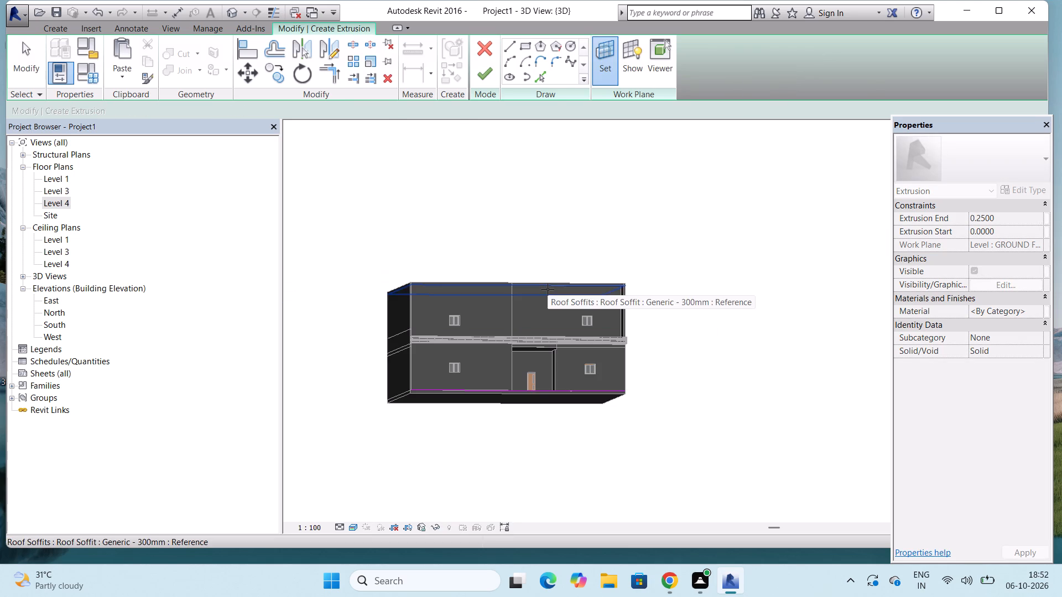
{"action": "scroll", "coordinate": [414, 279], "scroll_direction": "up", "scroll_amount": 19}
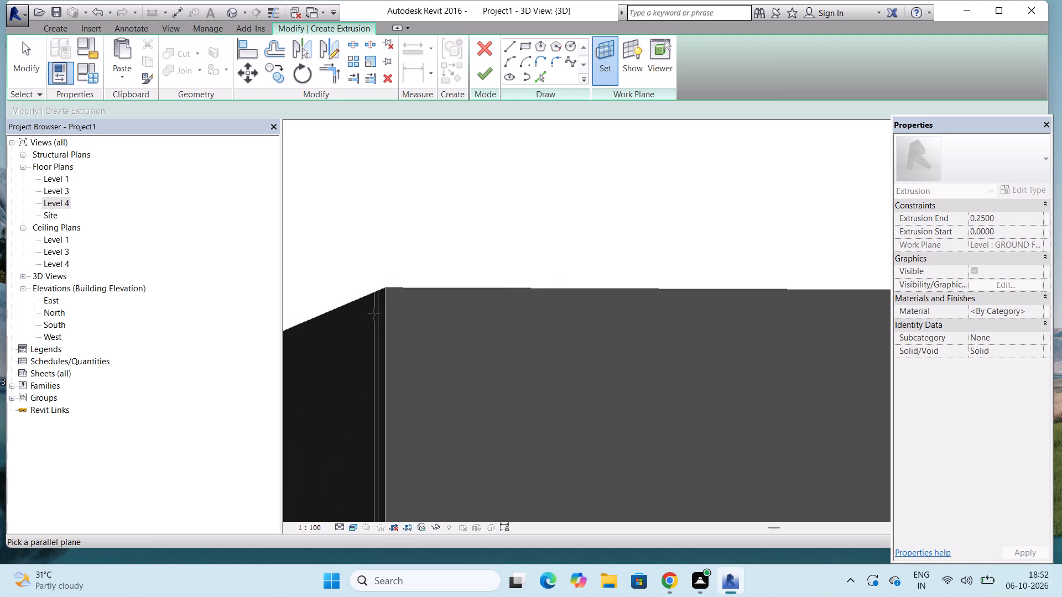
{"action": "scroll", "coordinate": [374, 314], "scroll_direction": "up", "scroll_amount": 3}
{"action": "scroll", "coordinate": [401, 244], "scroll_direction": "up", "scroll_amount": 6}
{"action": "scroll", "coordinate": [396, 263], "scroll_direction": "down", "scroll_amount": 6}
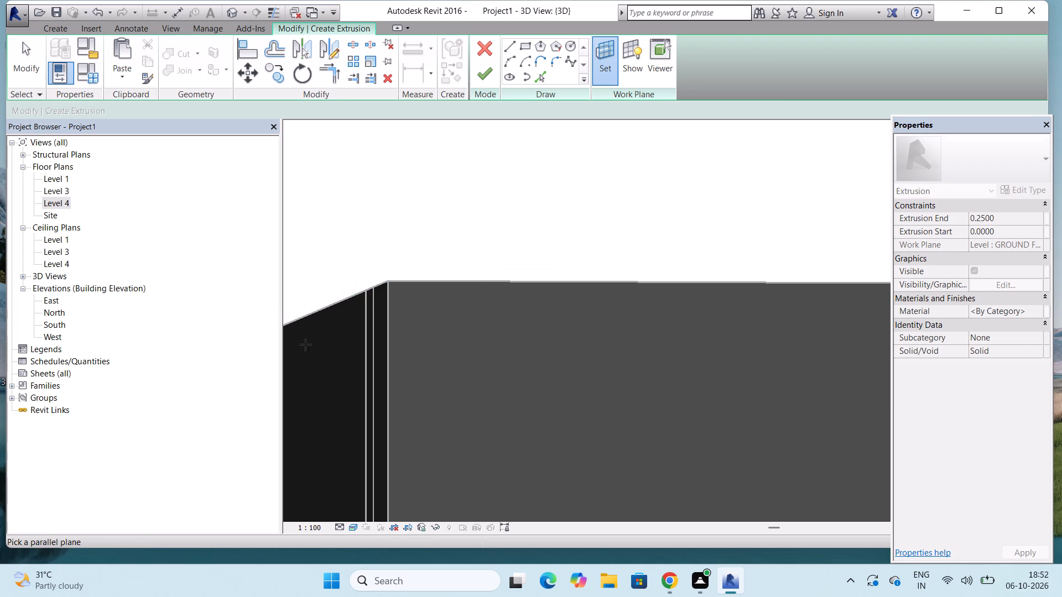
{"action": "scroll", "coordinate": [295, 361], "scroll_direction": "down", "scroll_amount": 11}
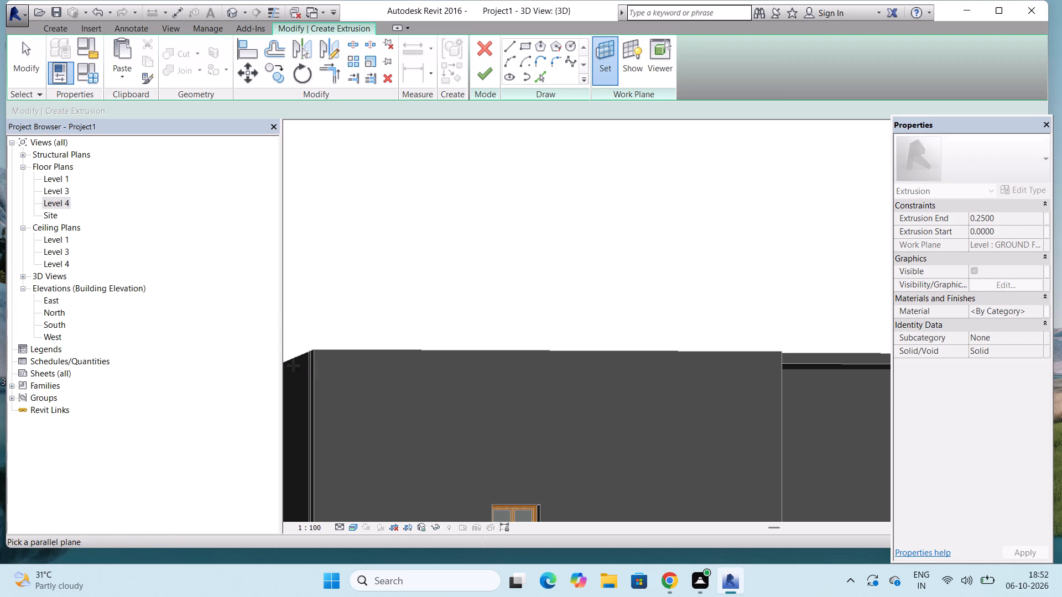
{"action": "scroll", "coordinate": [294, 354], "scroll_direction": "down", "scroll_amount": 4}
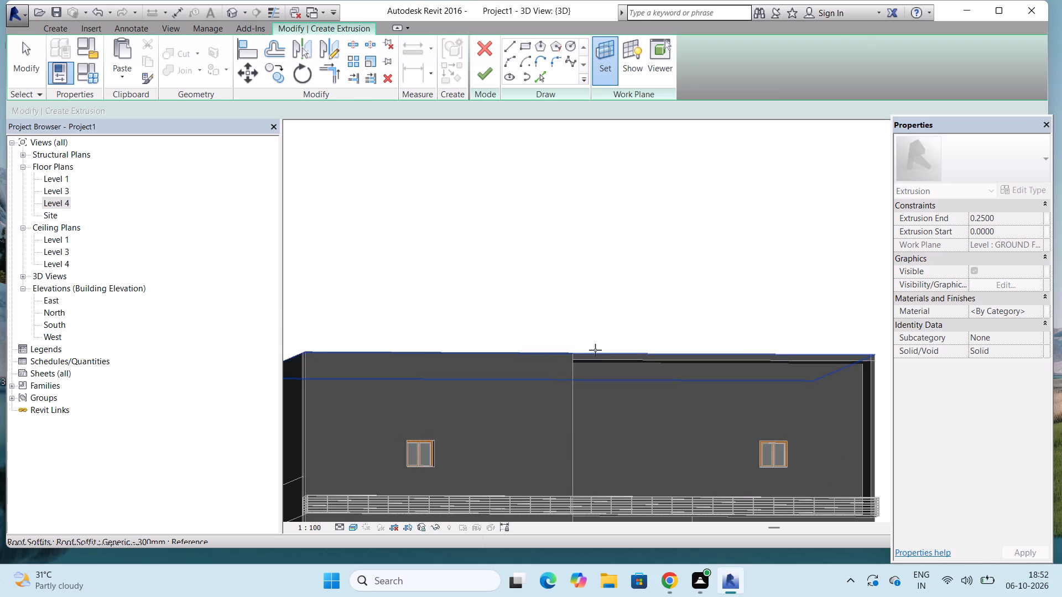
{"action": "scroll", "coordinate": [598, 353], "scroll_direction": "up", "scroll_amount": 7}
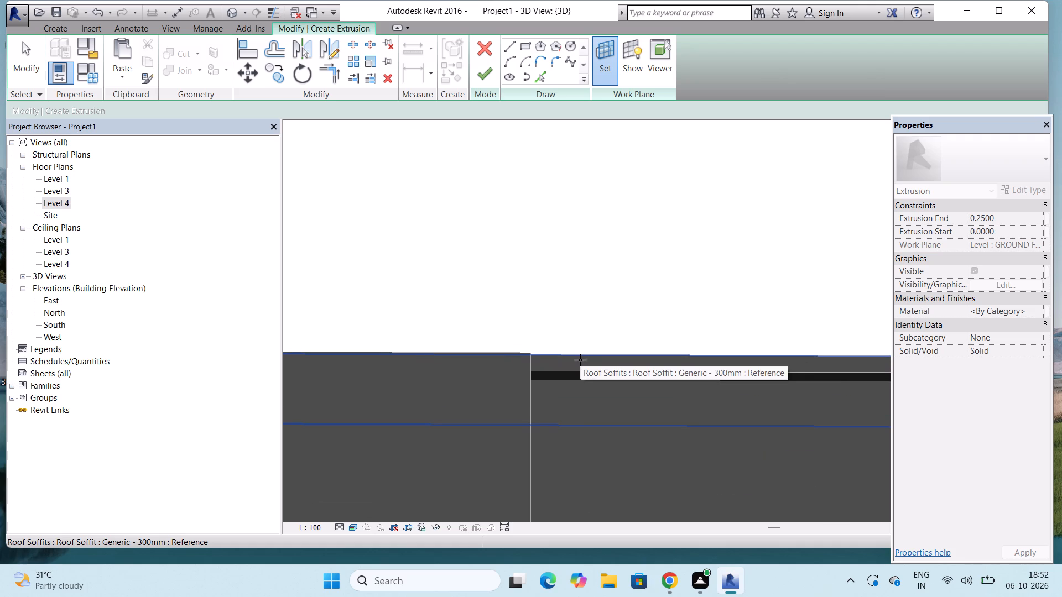
{"action": "left_click", "coordinate": [580, 360]}
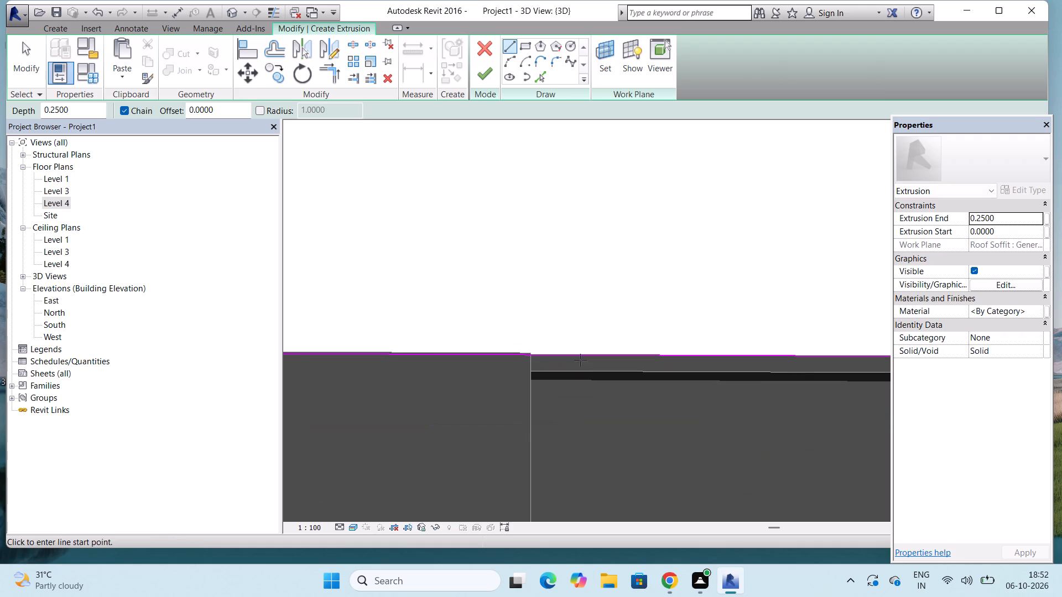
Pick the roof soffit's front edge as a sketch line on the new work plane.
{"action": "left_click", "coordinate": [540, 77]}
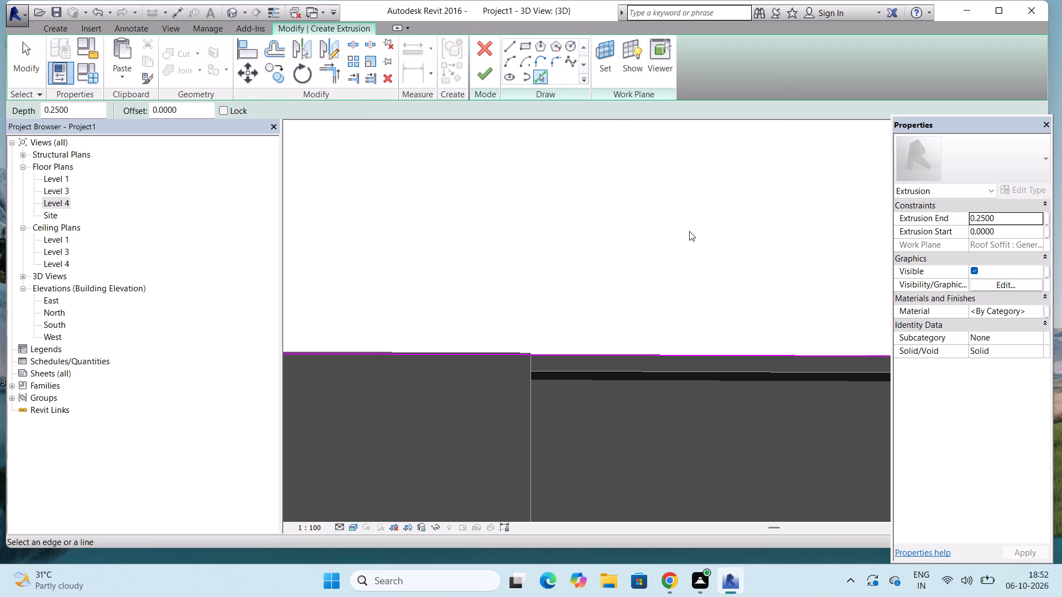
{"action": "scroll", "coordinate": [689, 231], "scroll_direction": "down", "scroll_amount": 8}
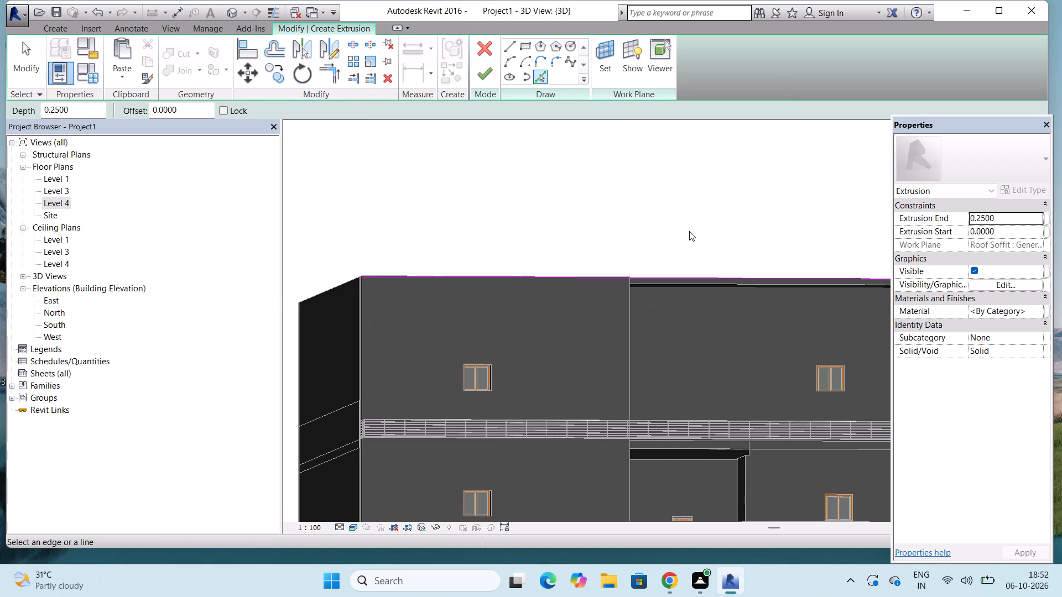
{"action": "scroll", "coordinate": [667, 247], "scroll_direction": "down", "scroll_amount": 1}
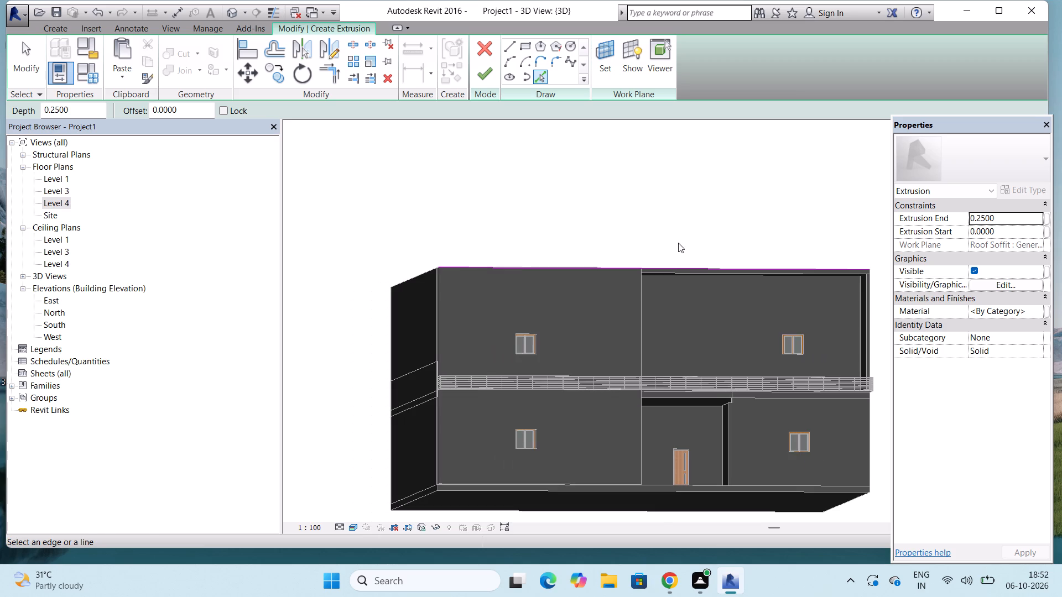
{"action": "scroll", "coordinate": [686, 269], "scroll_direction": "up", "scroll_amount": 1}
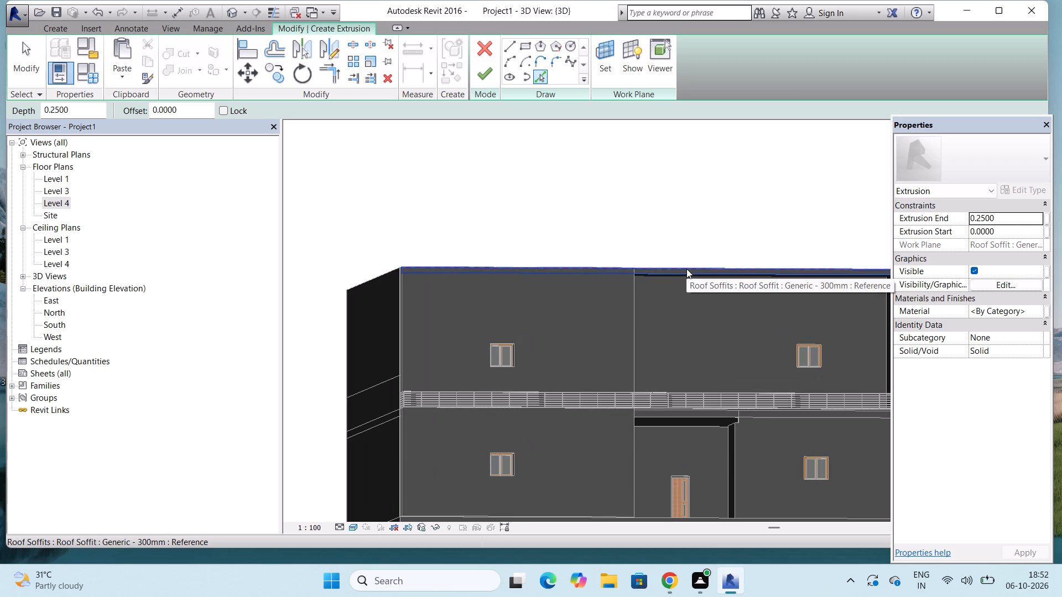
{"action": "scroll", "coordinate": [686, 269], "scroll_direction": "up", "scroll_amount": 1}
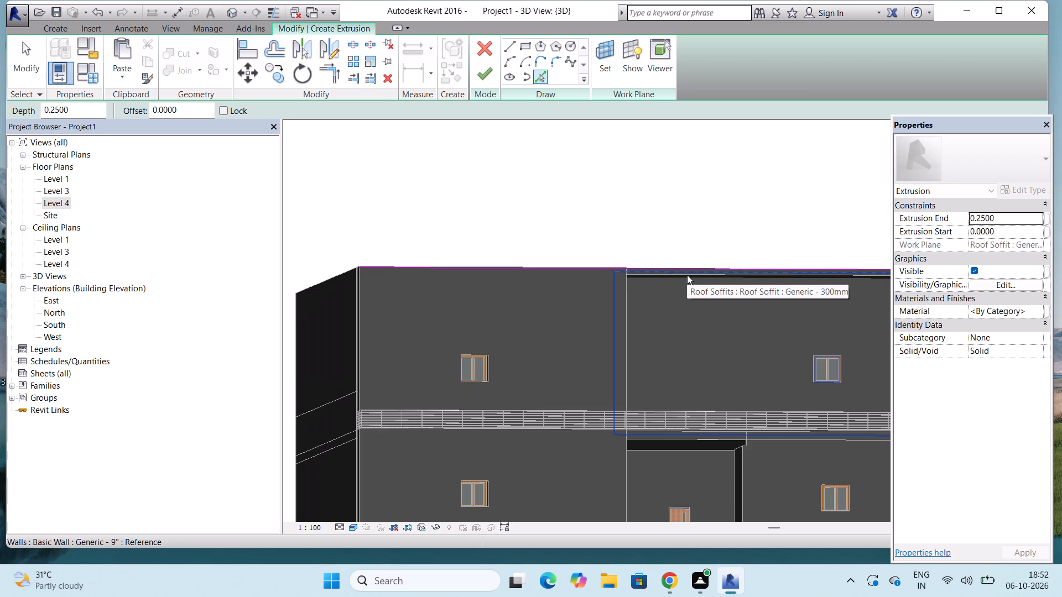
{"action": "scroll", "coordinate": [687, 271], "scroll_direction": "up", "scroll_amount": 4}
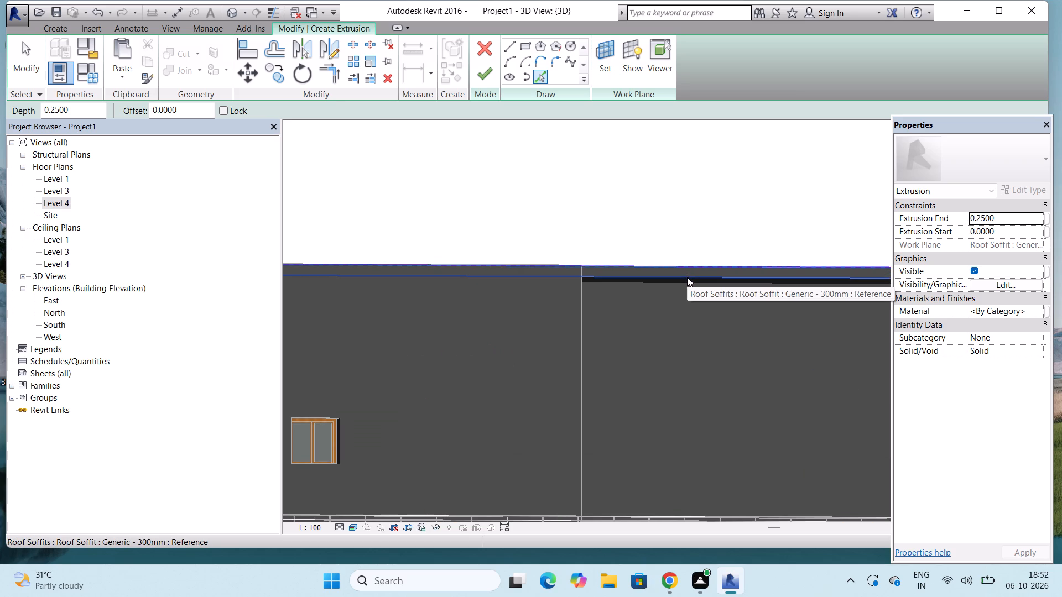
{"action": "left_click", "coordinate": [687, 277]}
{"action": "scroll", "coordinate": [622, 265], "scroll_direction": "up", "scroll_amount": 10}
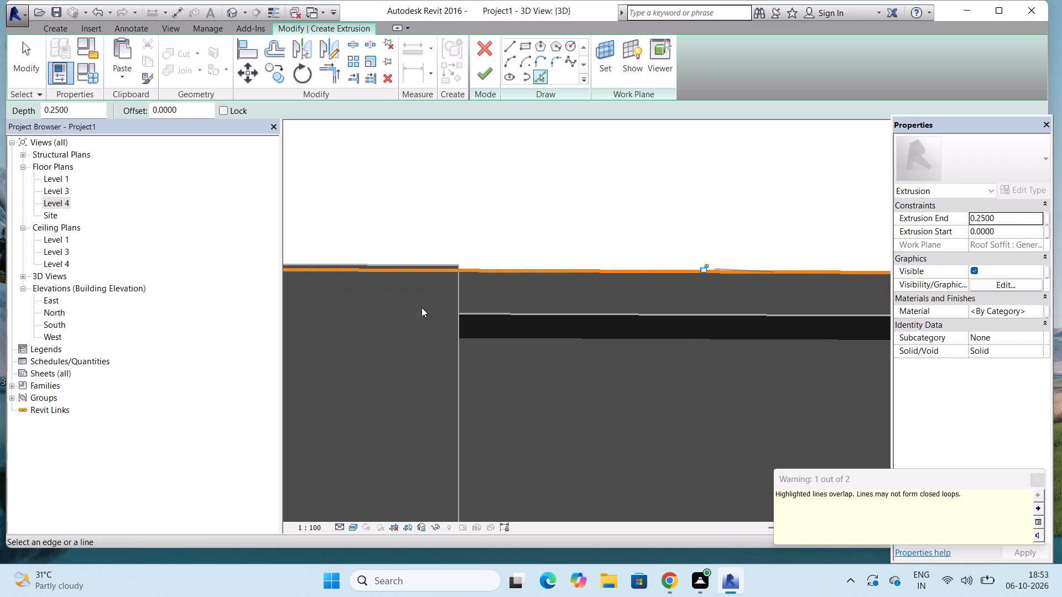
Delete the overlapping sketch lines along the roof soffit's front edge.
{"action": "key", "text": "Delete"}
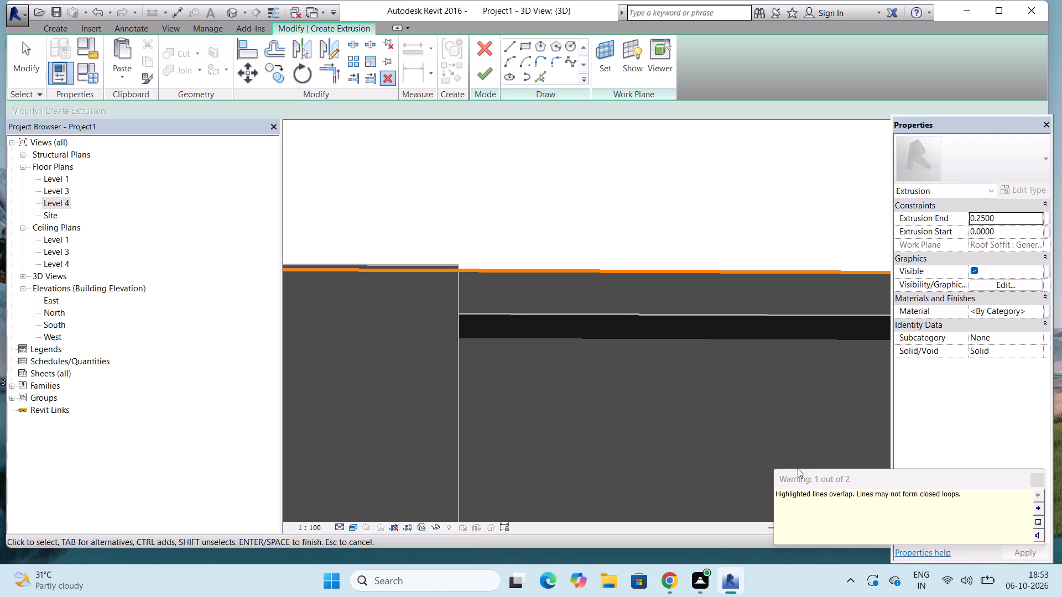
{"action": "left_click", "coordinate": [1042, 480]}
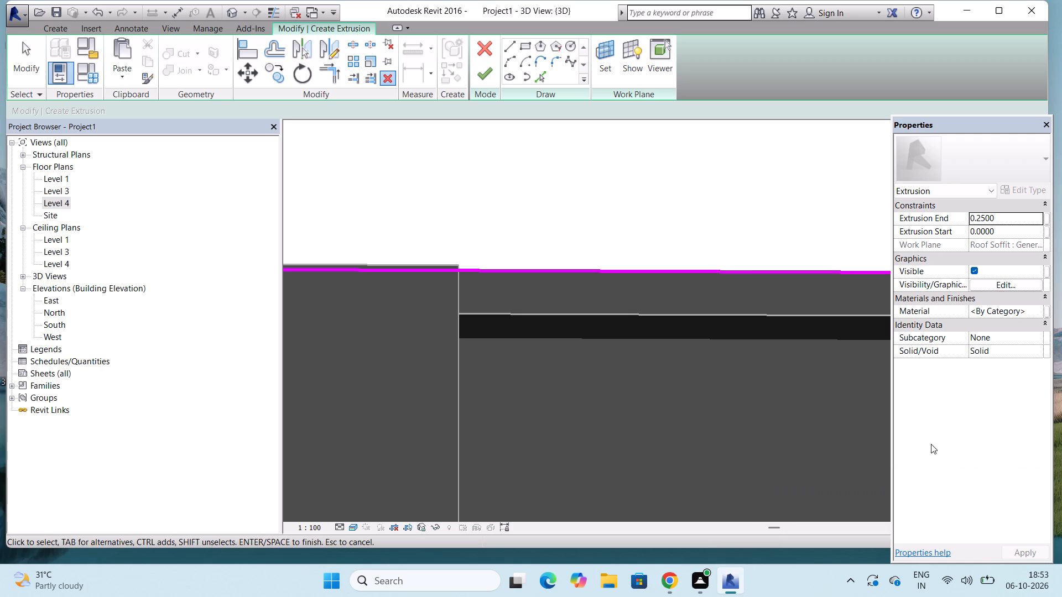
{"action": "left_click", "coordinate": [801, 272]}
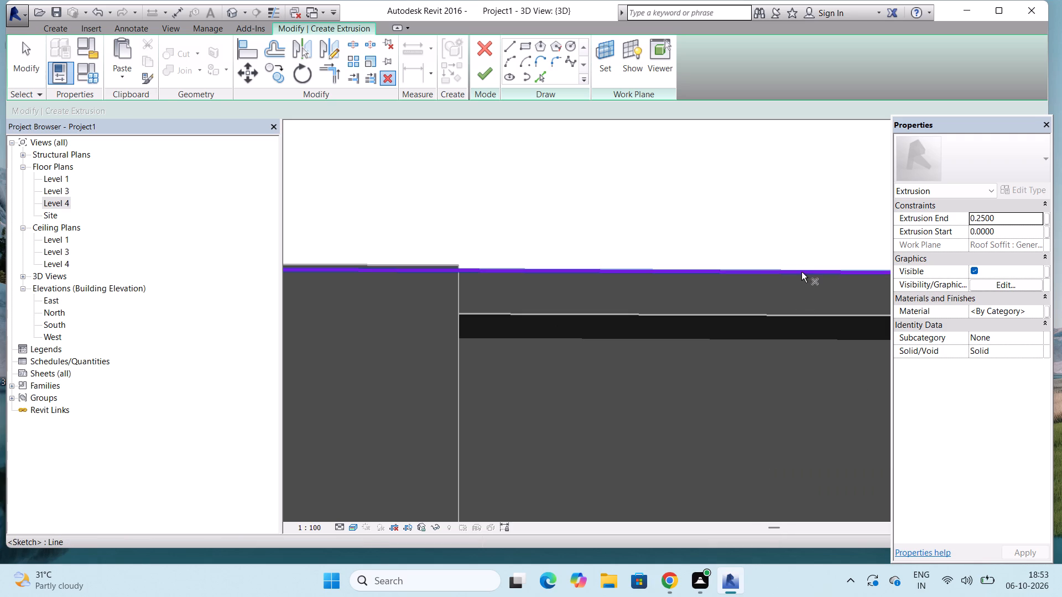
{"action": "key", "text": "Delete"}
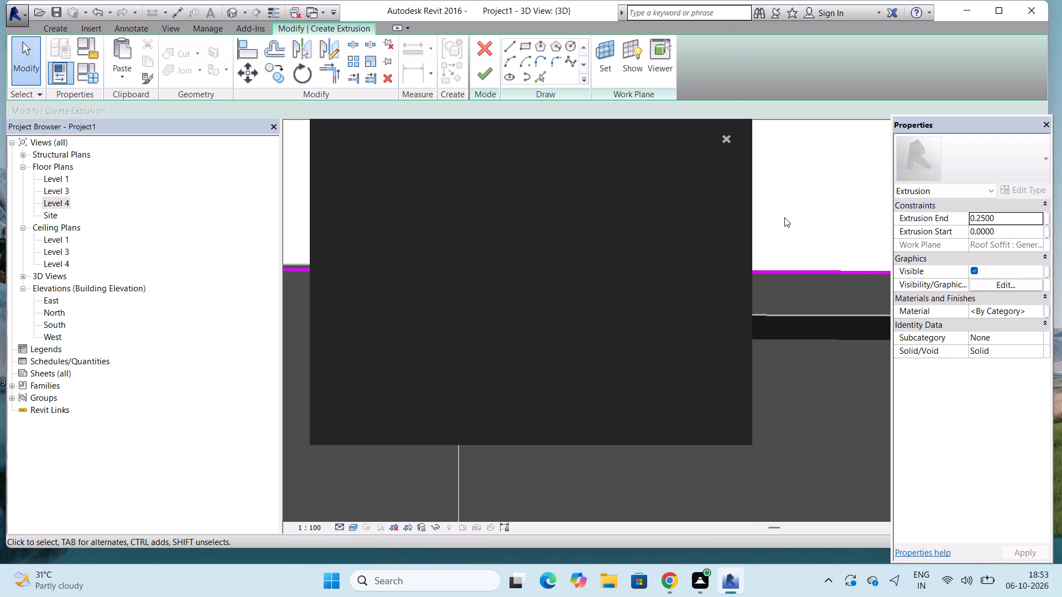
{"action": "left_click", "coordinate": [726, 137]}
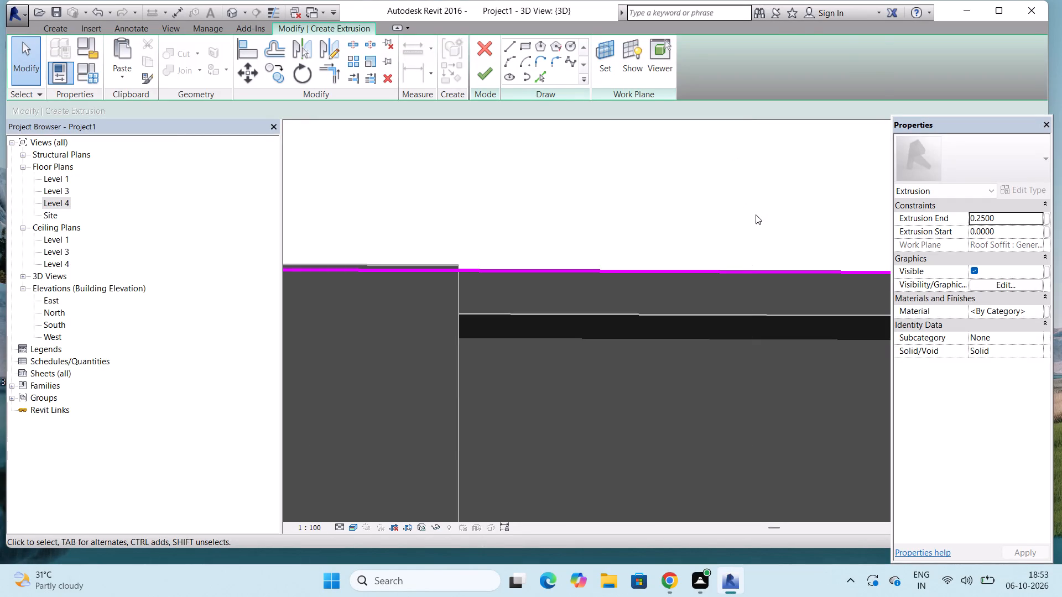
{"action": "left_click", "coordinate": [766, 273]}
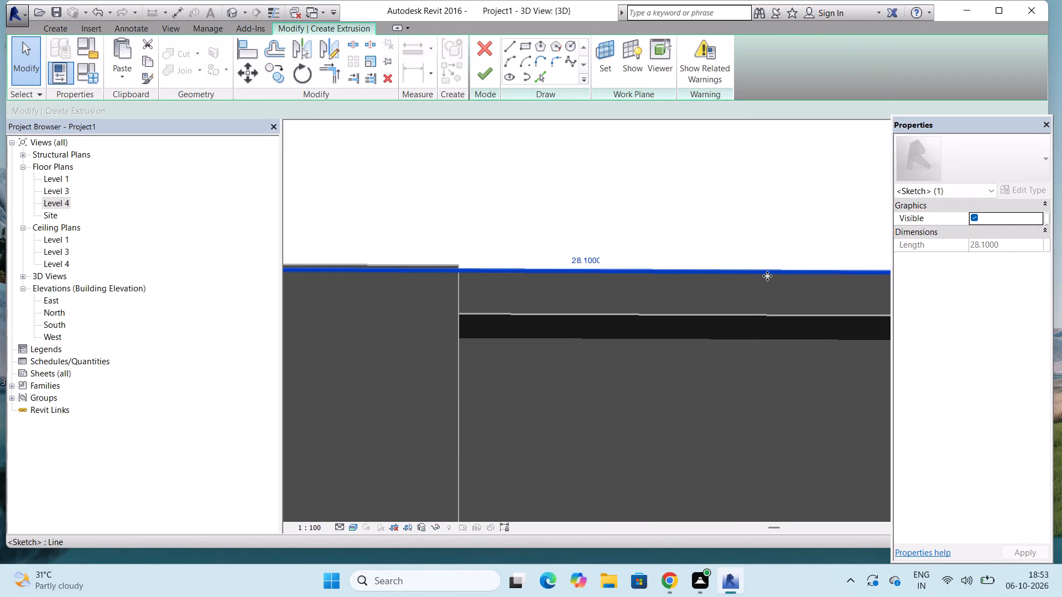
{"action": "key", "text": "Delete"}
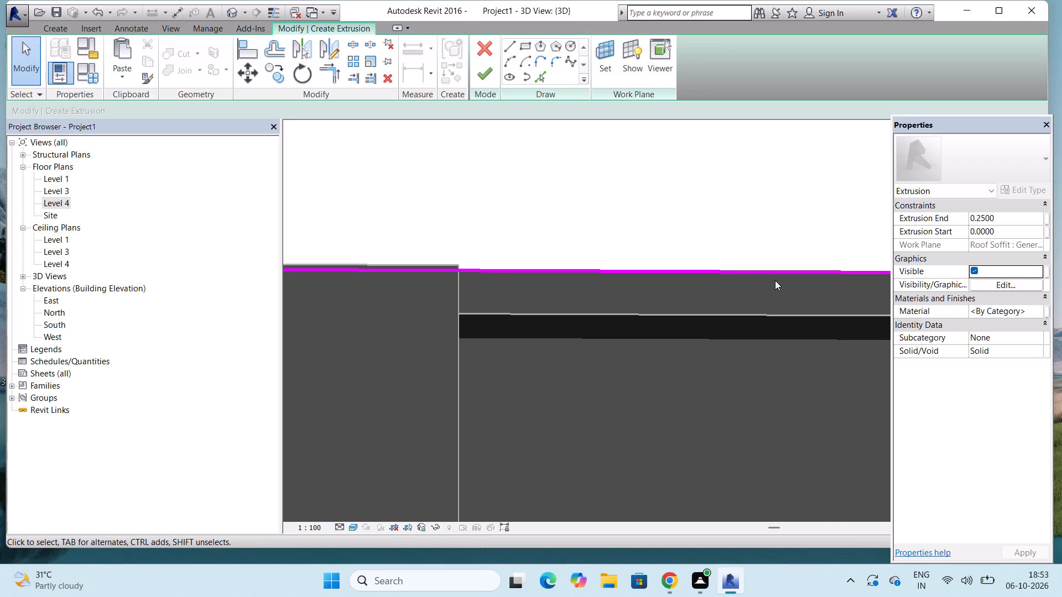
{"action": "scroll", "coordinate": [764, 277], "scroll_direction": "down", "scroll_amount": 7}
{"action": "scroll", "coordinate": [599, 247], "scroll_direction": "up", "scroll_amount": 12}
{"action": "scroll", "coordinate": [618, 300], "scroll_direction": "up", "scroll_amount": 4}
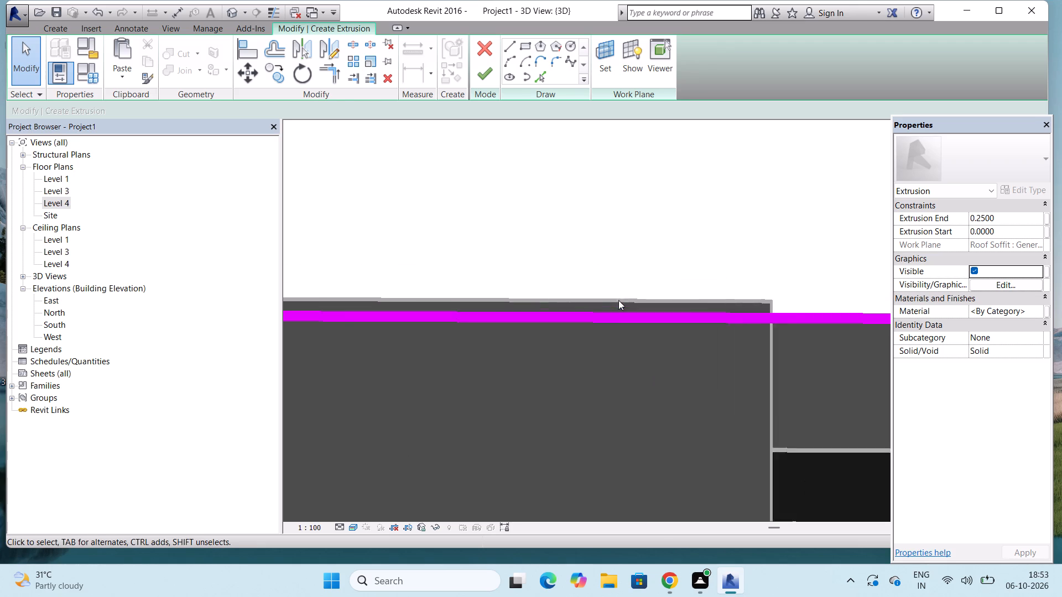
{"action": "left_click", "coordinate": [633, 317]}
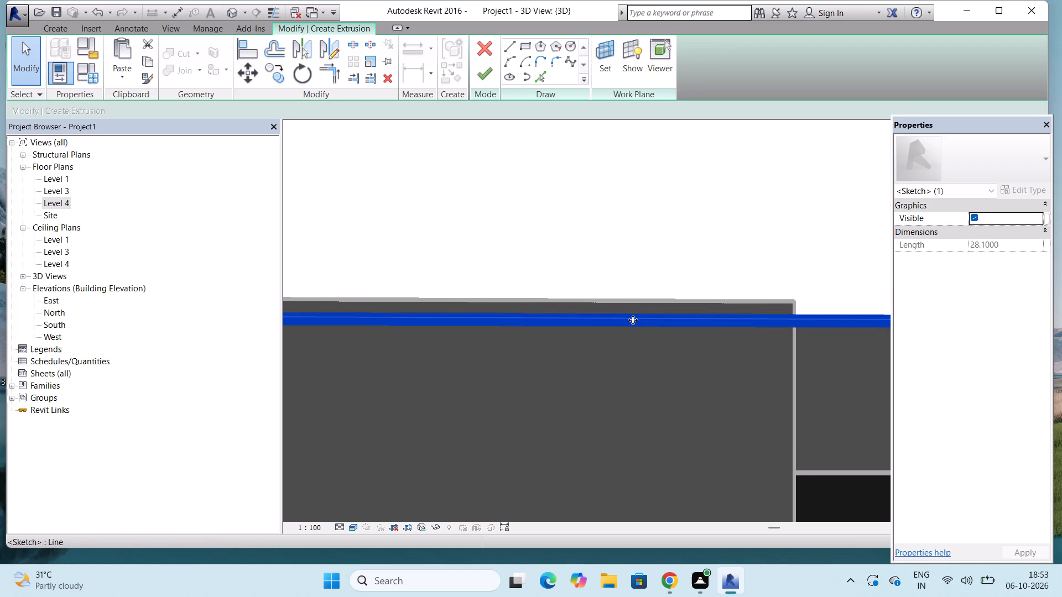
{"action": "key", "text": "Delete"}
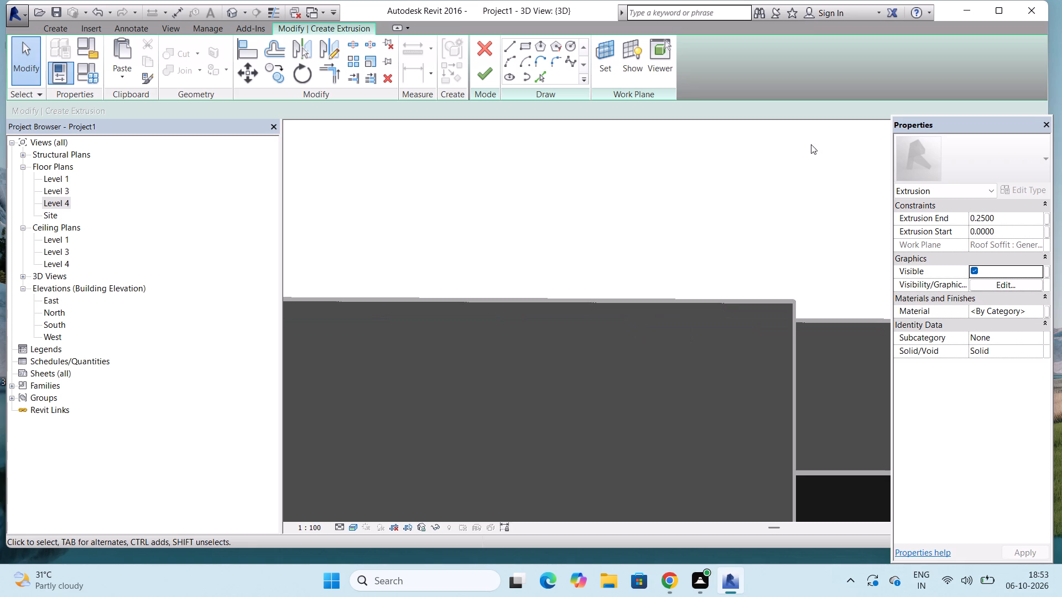
Draw a short vertical sketch line up the end of the roof edge band at the facade's right corner.
{"action": "left_click", "coordinate": [511, 51]}
{"action": "scroll", "coordinate": [498, 113], "scroll_direction": "down", "scroll_amount": 20}
{"action": "scroll", "coordinate": [498, 113], "scroll_direction": "down", "scroll_amount": 4}
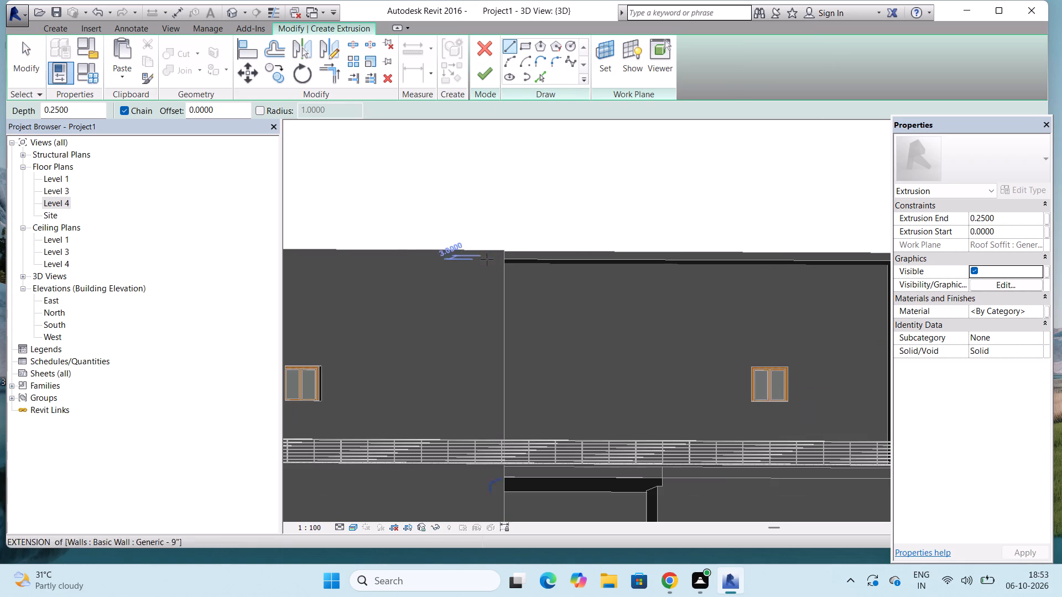
{"action": "scroll", "coordinate": [487, 259], "scroll_direction": "down", "scroll_amount": 3}
{"action": "scroll", "coordinate": [731, 258], "scroll_direction": "up", "scroll_amount": 5}
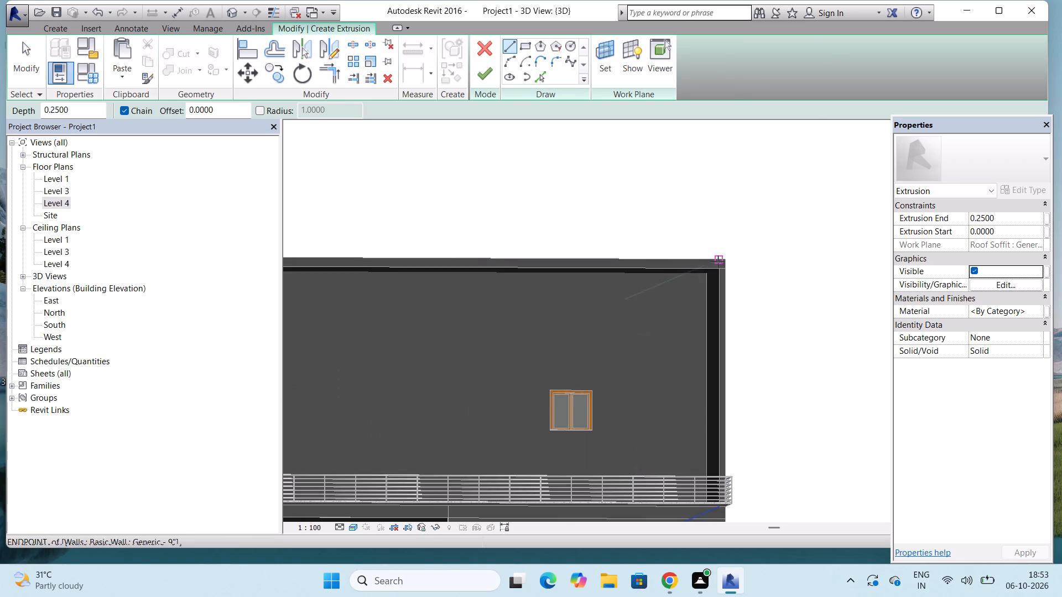
{"action": "scroll", "coordinate": [711, 279], "scroll_direction": "up", "scroll_amount": 2}
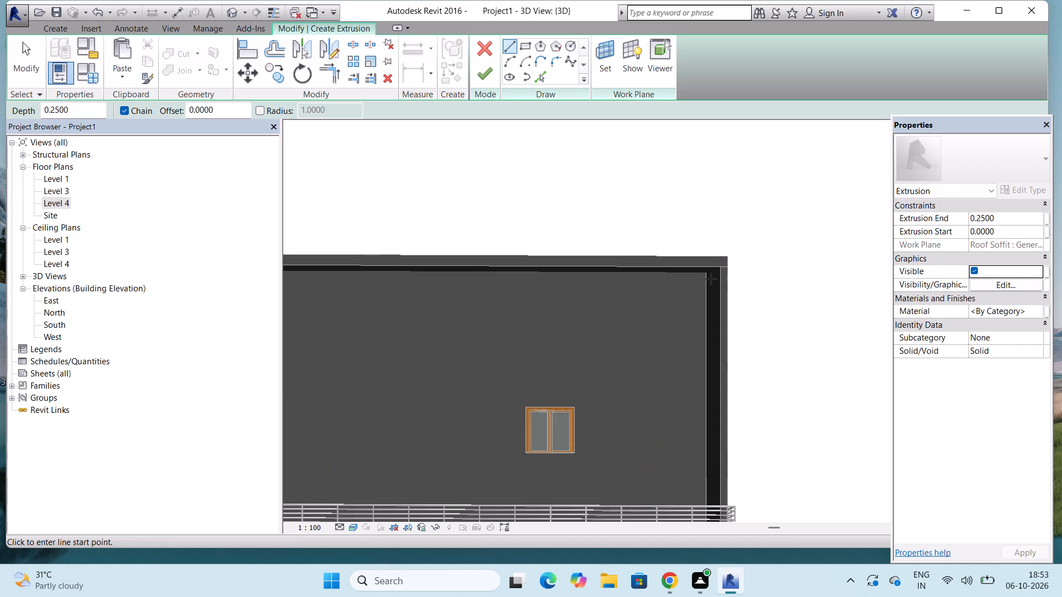
{"action": "scroll", "coordinate": [723, 253], "scroll_direction": "up", "scroll_amount": 9}
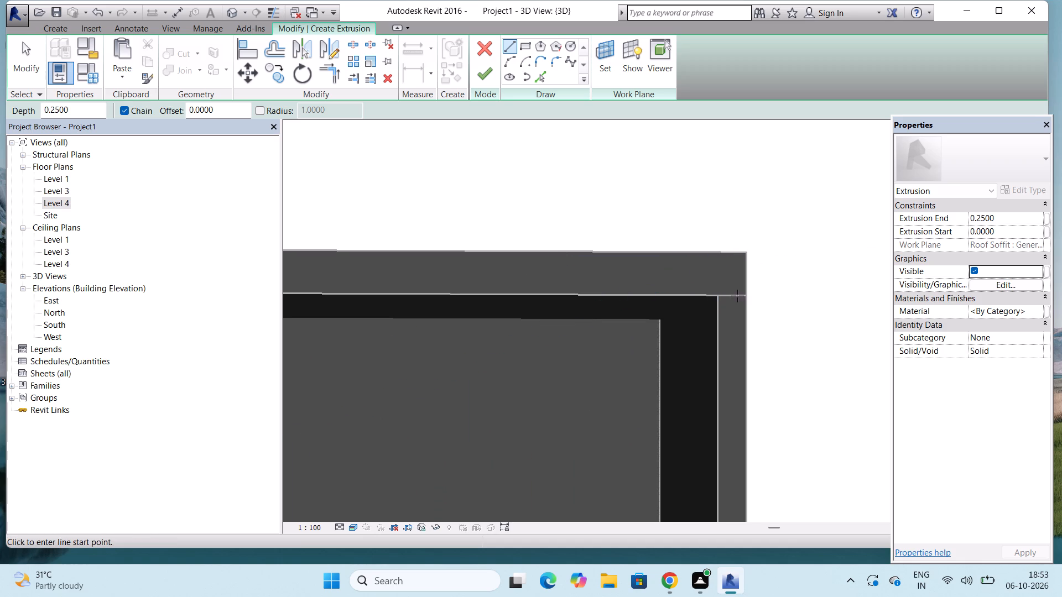
{"action": "scroll", "coordinate": [742, 295], "scroll_direction": "up", "scroll_amount": 4}
{"action": "left_click", "coordinate": [748, 294]}
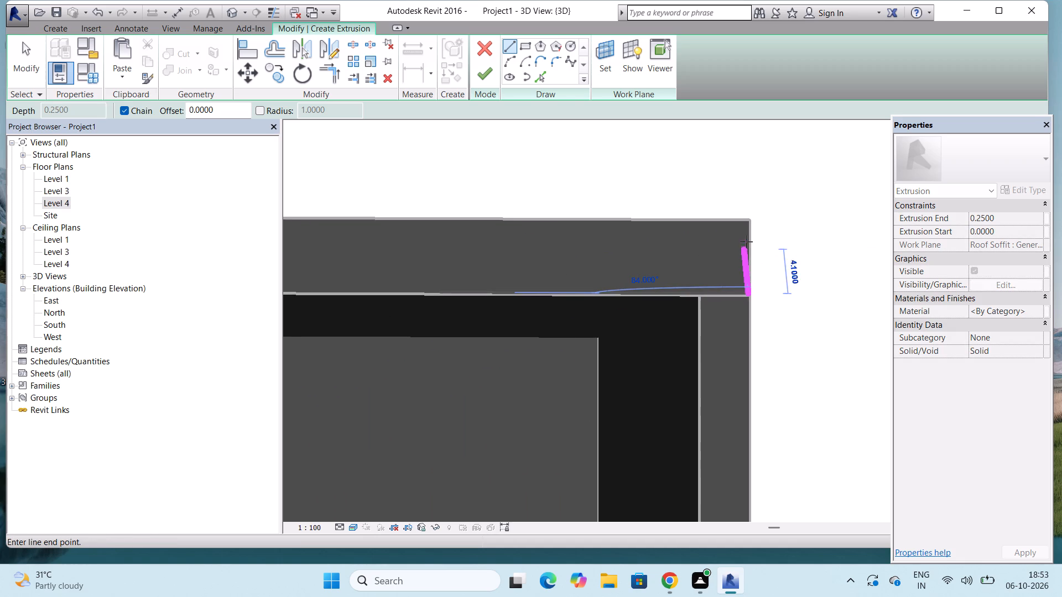
{"action": "left_click", "coordinate": [750, 221]}
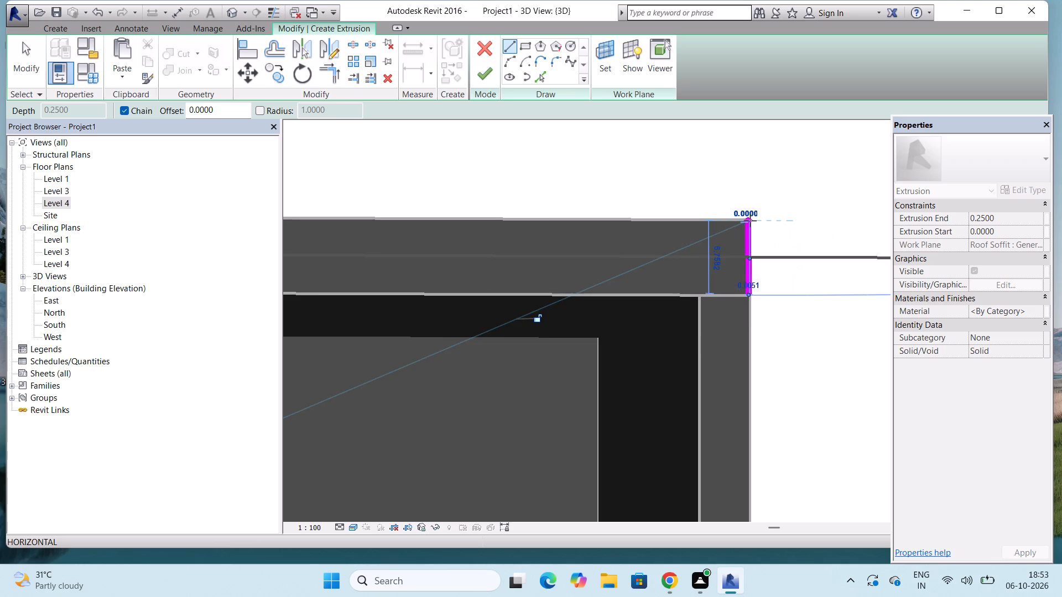
Continue the sketch with a line along the roof's top front edge to the facade's left corner.
{"action": "scroll", "coordinate": [750, 221], "scroll_direction": "down", "scroll_amount": 20}
{"action": "scroll", "coordinate": [750, 221], "scroll_direction": "down", "scroll_amount": 1}
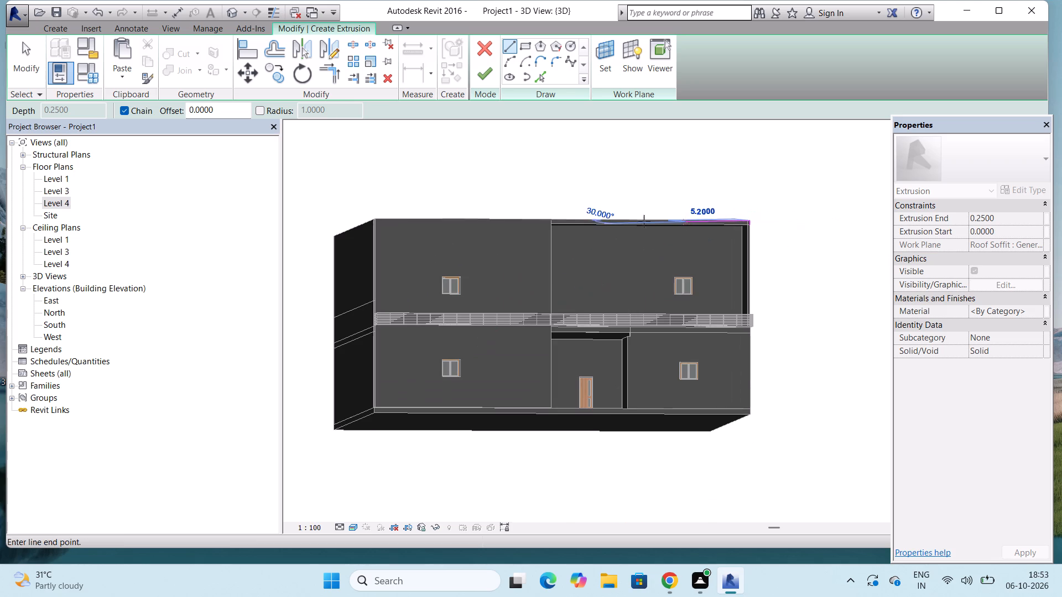
{"action": "scroll", "coordinate": [384, 217], "scroll_direction": "up", "scroll_amount": 6}
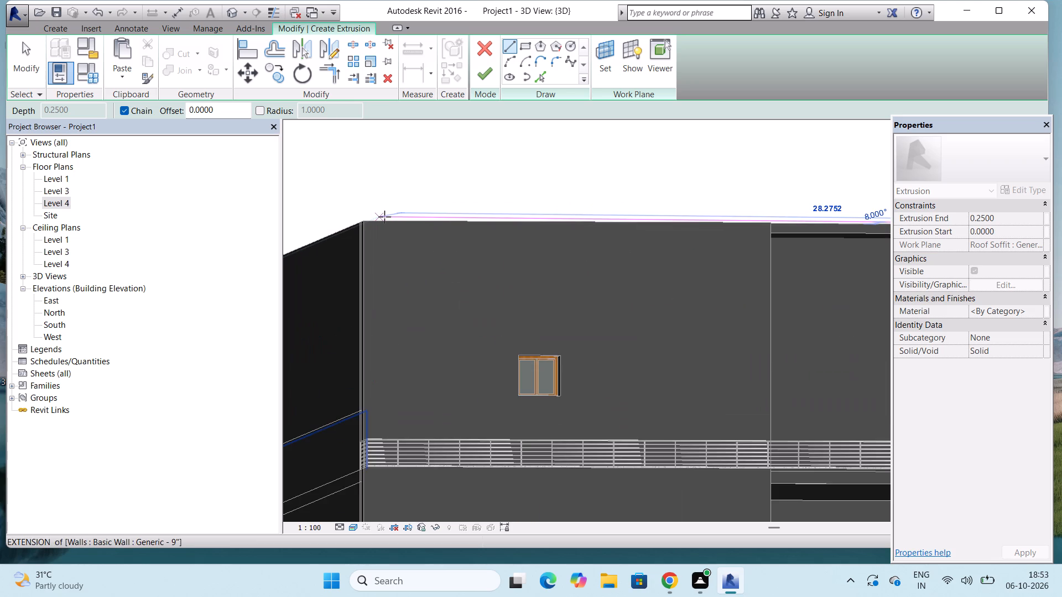
{"action": "scroll", "coordinate": [384, 217], "scroll_direction": "up", "scroll_amount": 6}
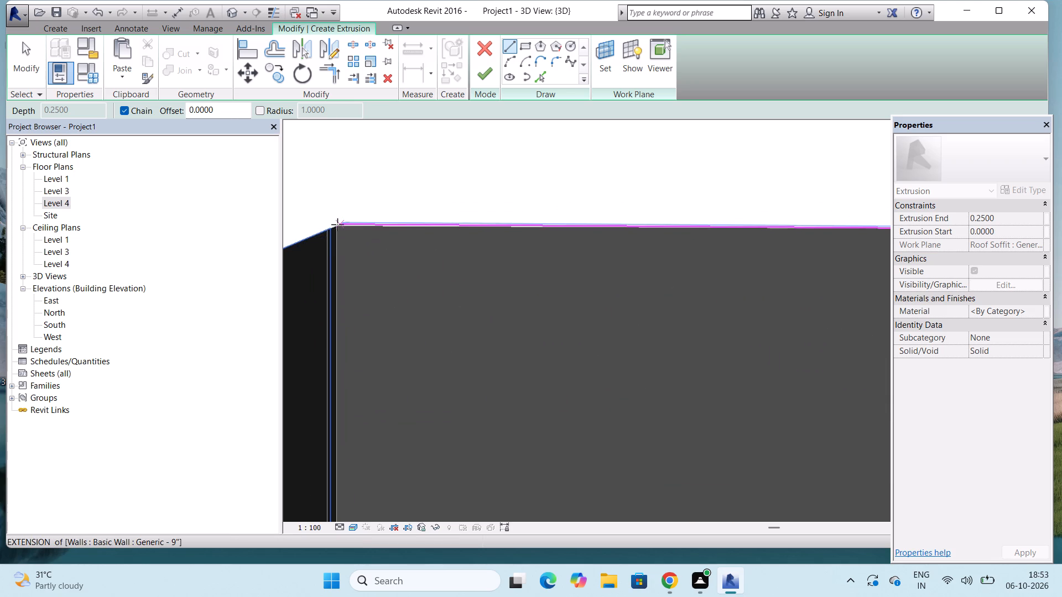
{"action": "scroll", "coordinate": [337, 229], "scroll_direction": "up", "scroll_amount": 10}
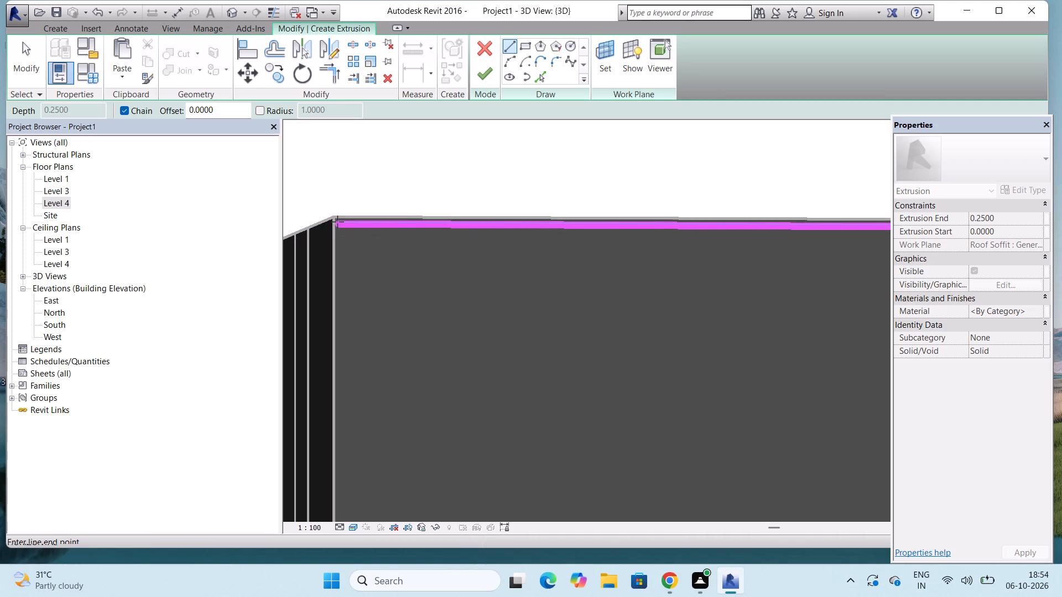
{"action": "left_click", "coordinate": [333, 217]}
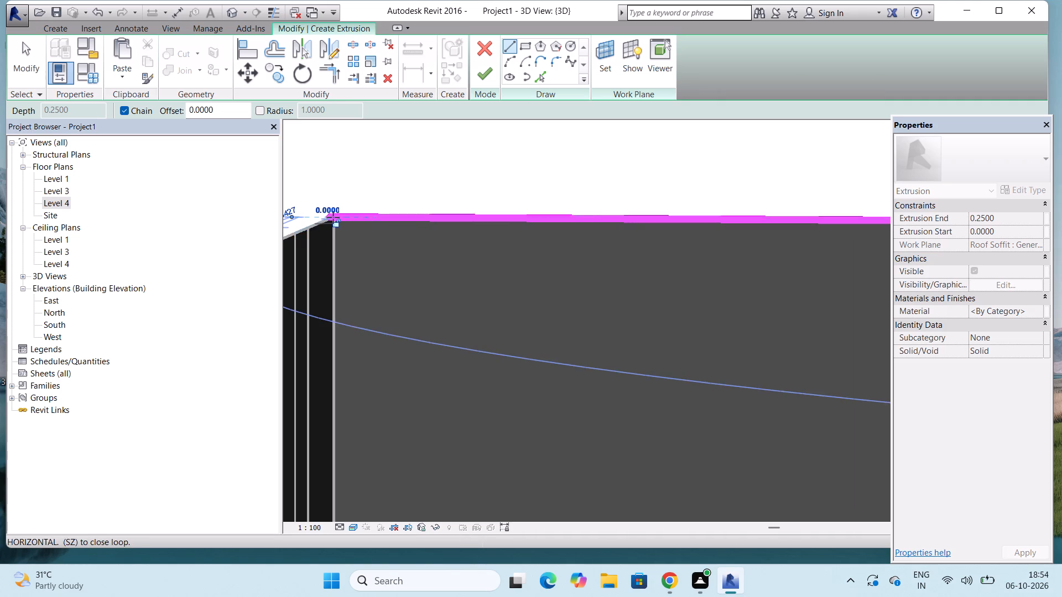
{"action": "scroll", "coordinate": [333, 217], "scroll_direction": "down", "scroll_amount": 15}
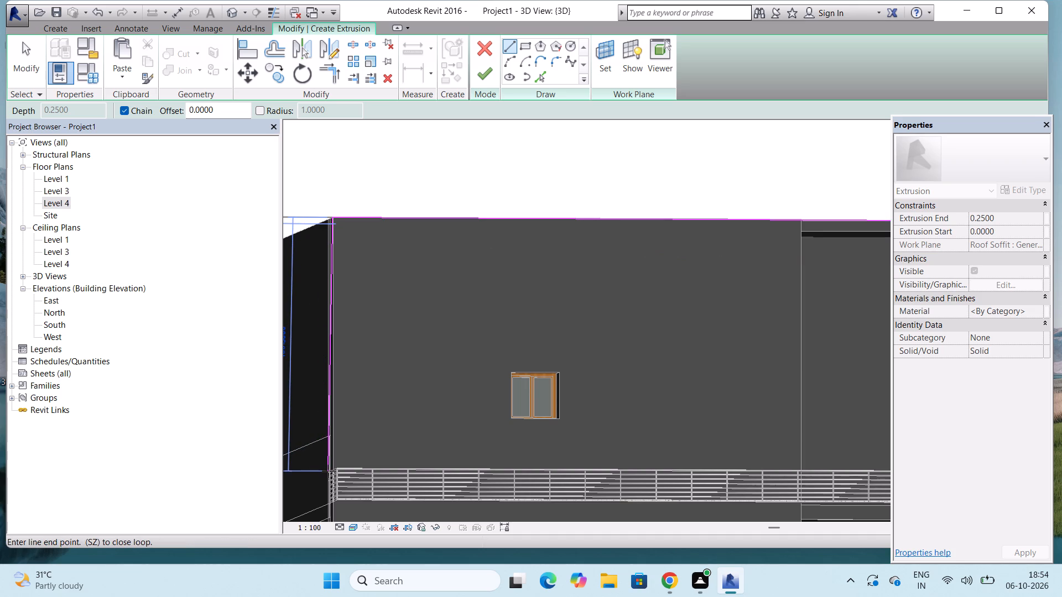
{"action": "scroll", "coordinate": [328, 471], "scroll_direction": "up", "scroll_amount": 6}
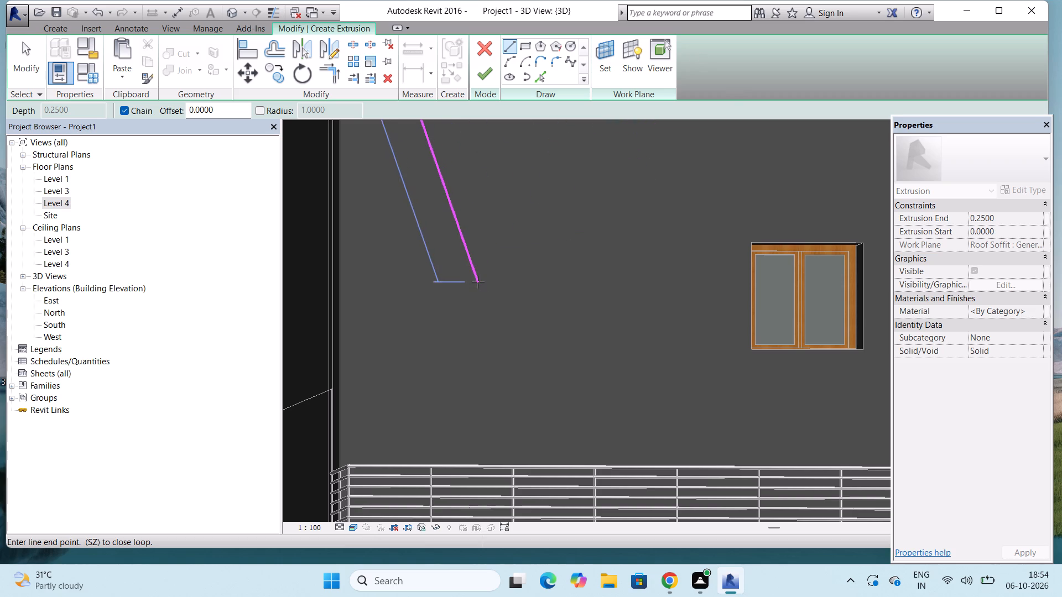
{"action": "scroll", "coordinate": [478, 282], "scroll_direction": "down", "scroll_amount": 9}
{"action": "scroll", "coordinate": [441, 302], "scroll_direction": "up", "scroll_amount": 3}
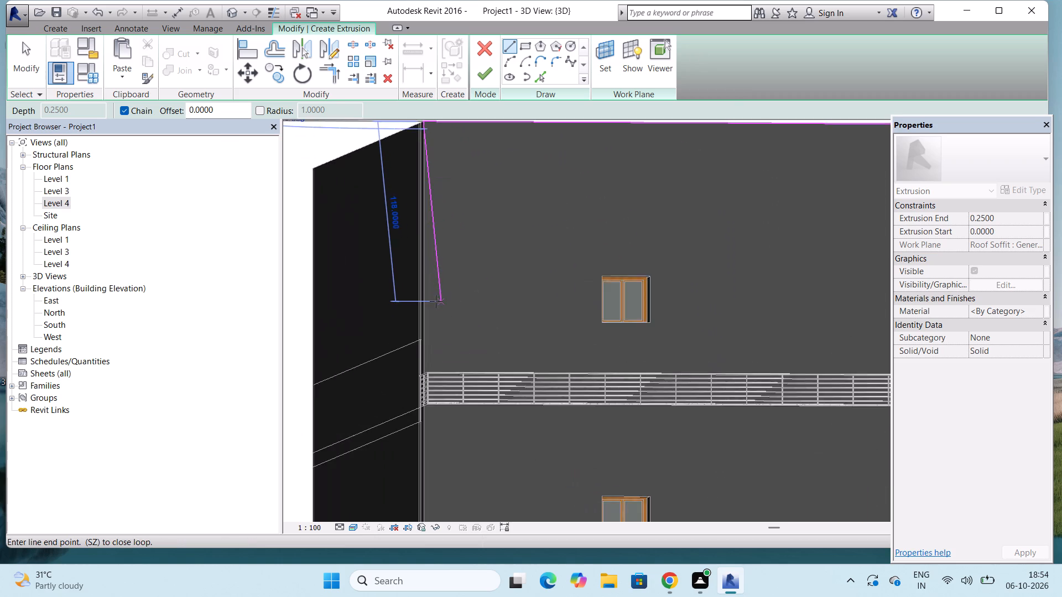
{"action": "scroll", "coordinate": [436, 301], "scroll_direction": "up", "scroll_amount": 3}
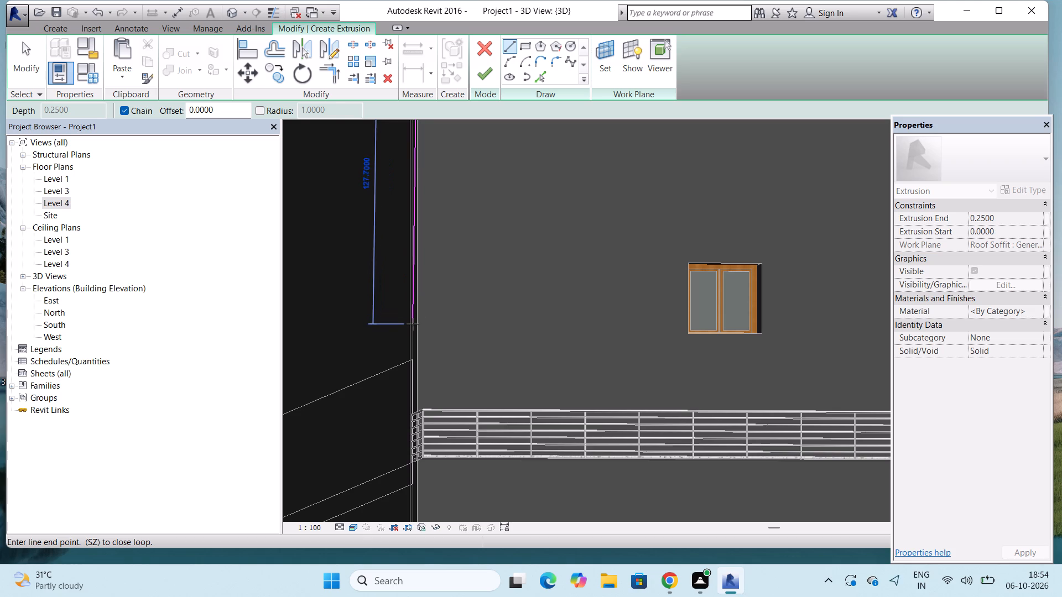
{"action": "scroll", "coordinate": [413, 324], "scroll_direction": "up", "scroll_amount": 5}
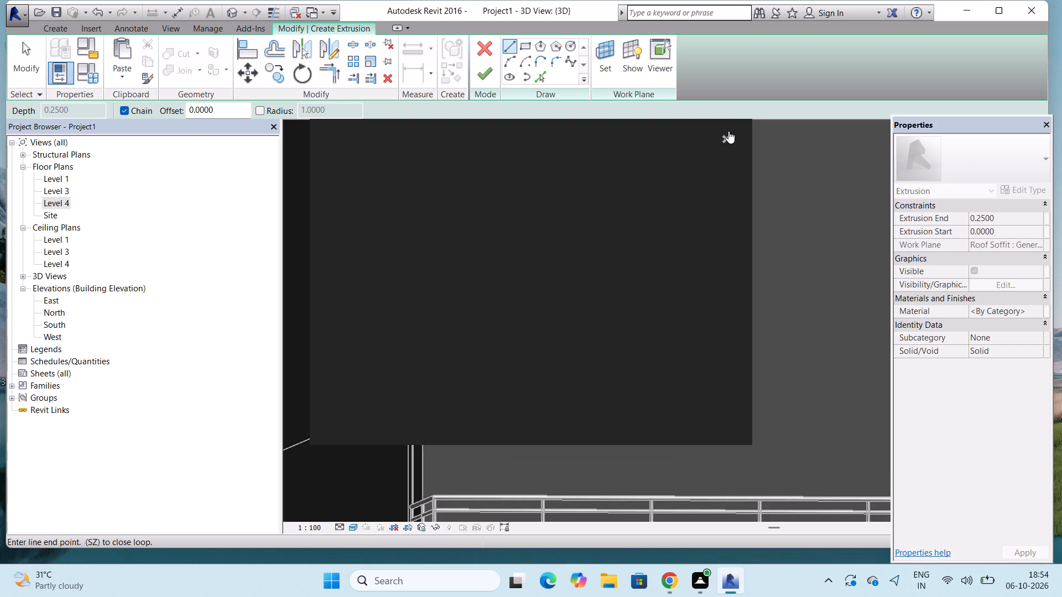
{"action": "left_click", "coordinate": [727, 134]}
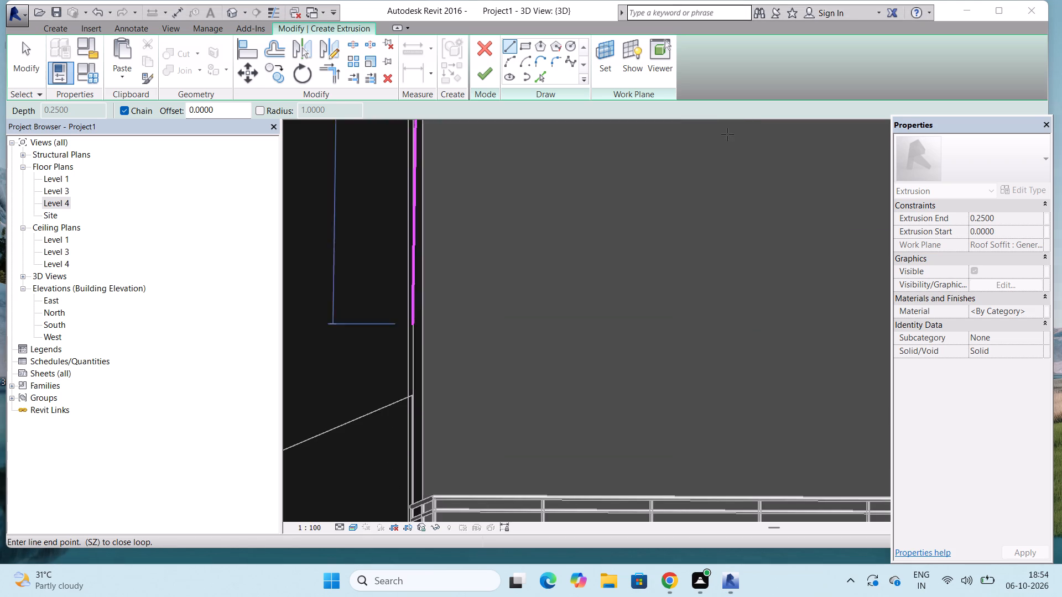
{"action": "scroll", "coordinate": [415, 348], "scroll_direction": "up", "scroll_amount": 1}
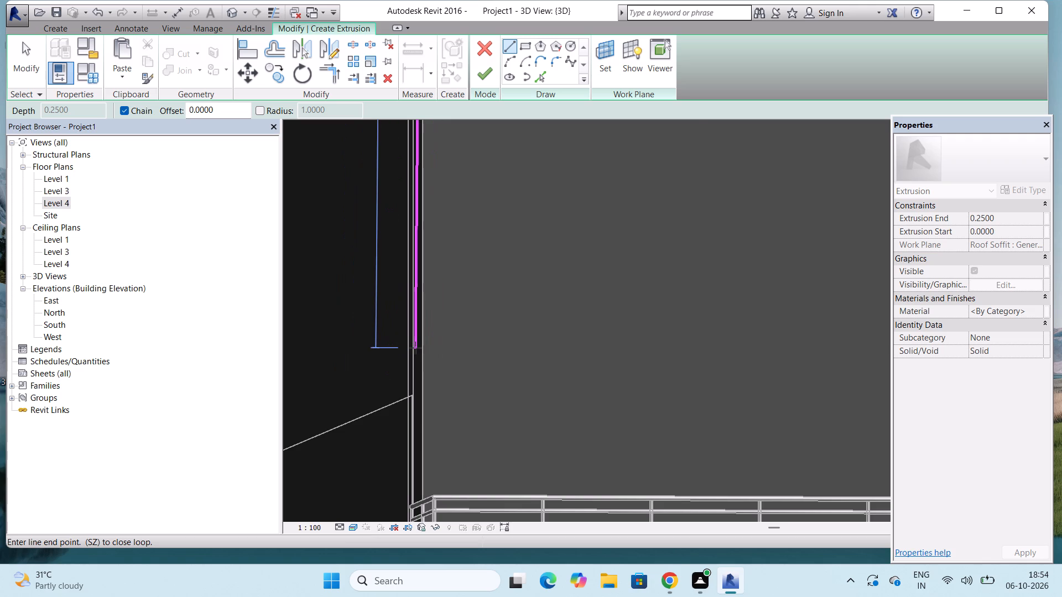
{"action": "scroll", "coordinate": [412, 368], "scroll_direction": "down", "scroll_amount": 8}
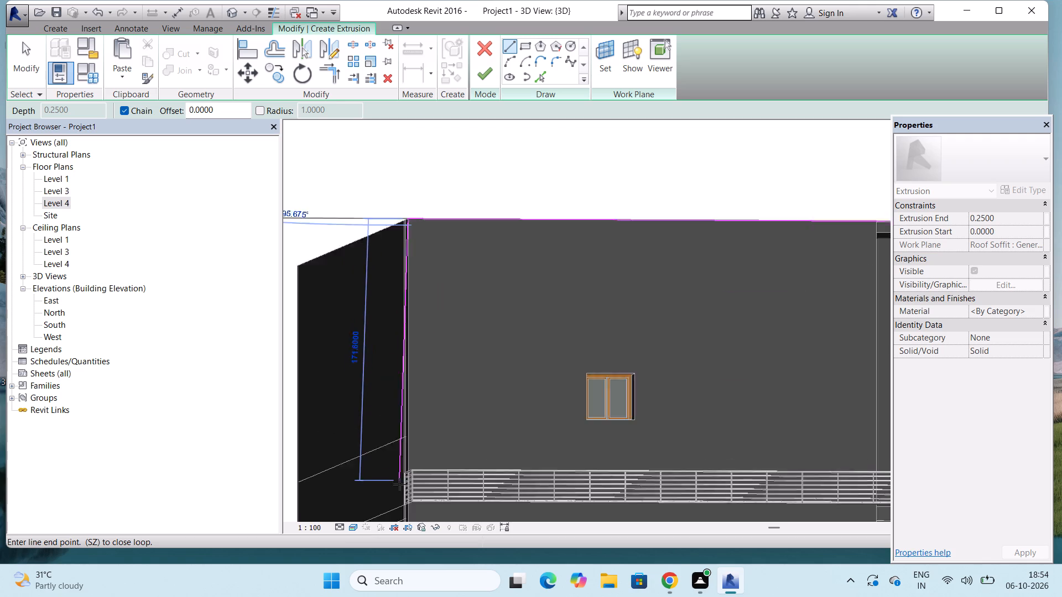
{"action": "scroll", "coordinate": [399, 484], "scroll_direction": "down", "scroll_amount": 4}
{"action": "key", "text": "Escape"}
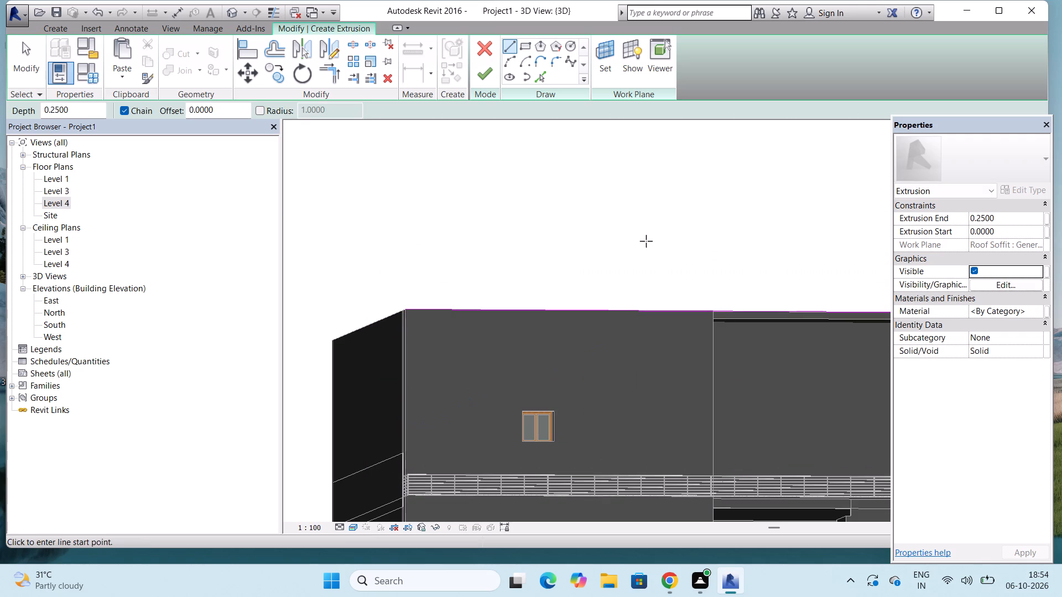
Draw a horizontal sketch line from the short end line's lower endpoint, below the top line, stopping just short of the facade's left corner.
{"action": "scroll", "coordinate": [308, 312], "scroll_direction": "down", "scroll_amount": 5}
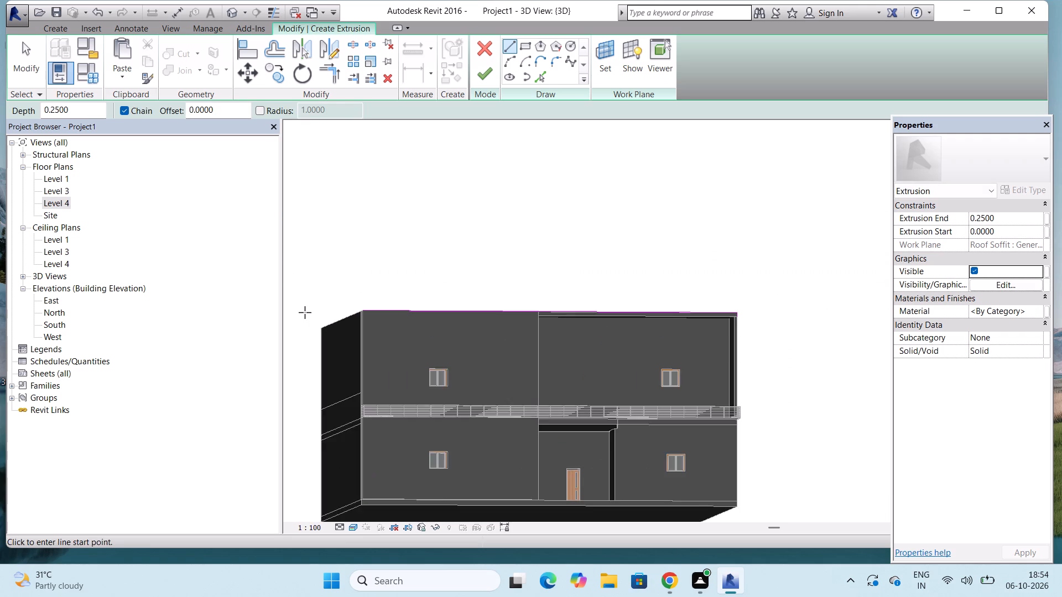
{"action": "scroll", "coordinate": [305, 312], "scroll_direction": "down", "scroll_amount": 2}
{"action": "scroll", "coordinate": [549, 308], "scroll_direction": "up", "scroll_amount": 5}
{"action": "scroll", "coordinate": [629, 315], "scroll_direction": "up", "scroll_amount": 10}
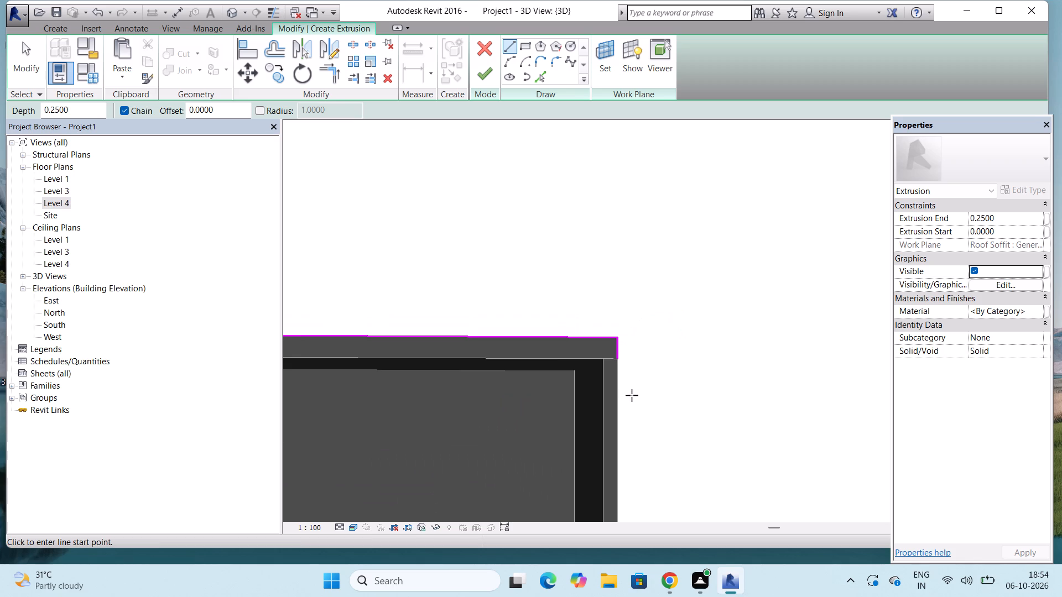
{"action": "scroll", "coordinate": [632, 395], "scroll_direction": "up", "scroll_amount": 4}
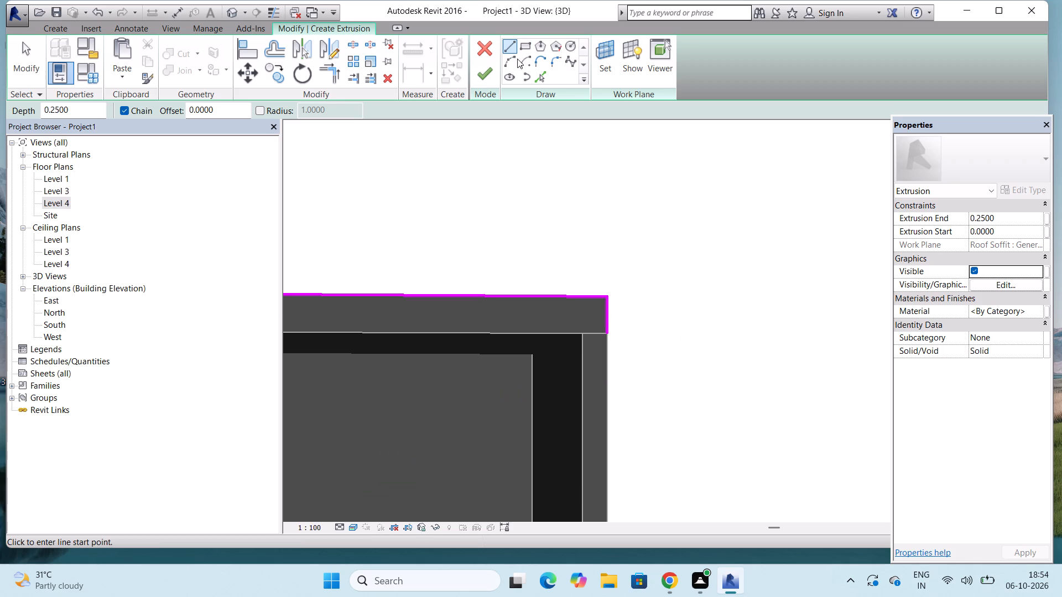
{"action": "left_click", "coordinate": [511, 47]}
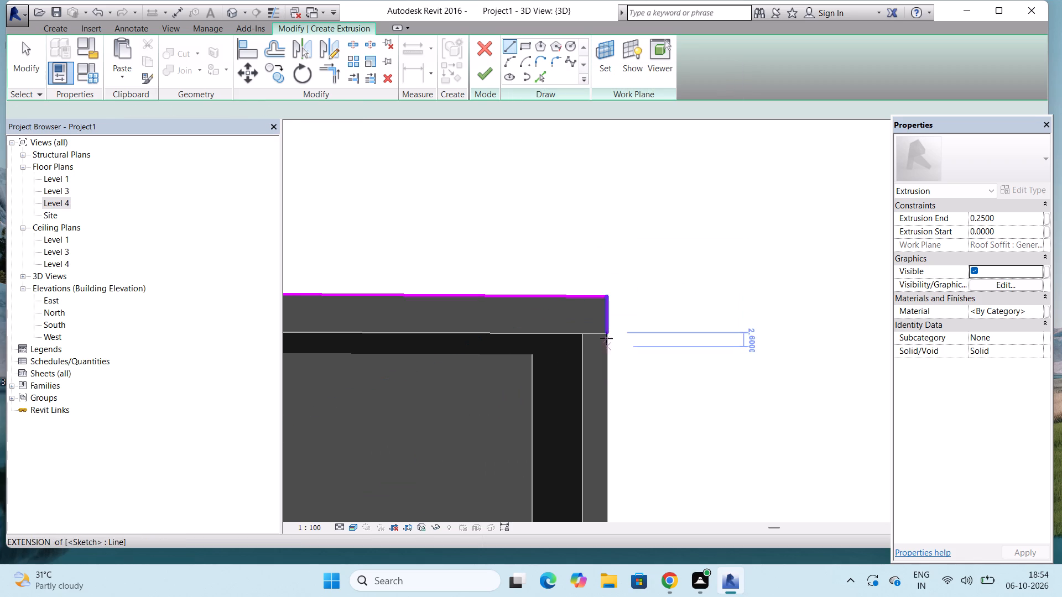
{"action": "scroll", "coordinate": [606, 338], "scroll_direction": "up", "scroll_amount": 6}
{"action": "left_click", "coordinate": [606, 328]}
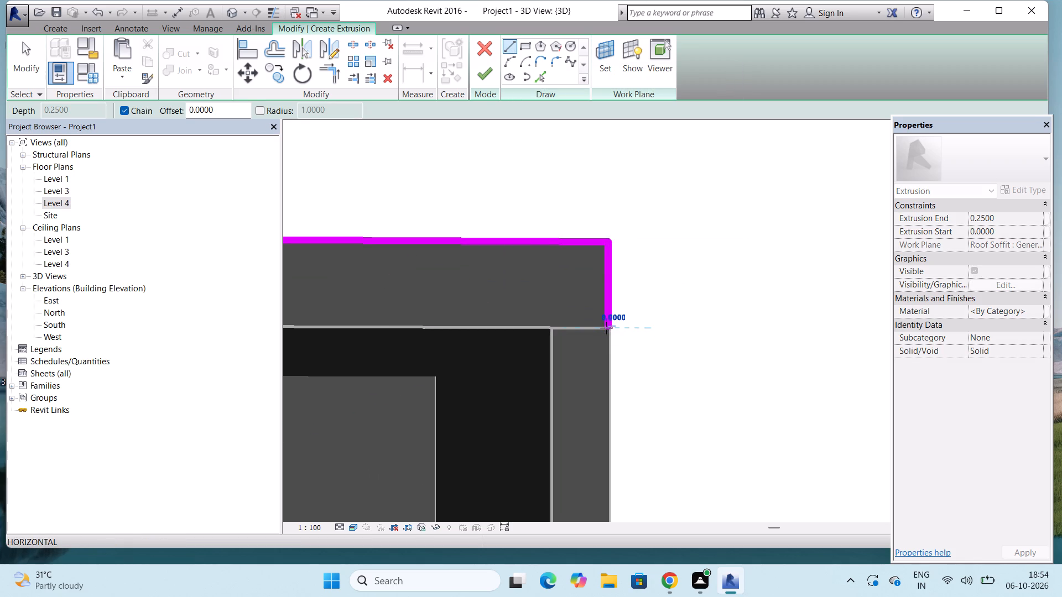
{"action": "scroll", "coordinate": [606, 328], "scroll_direction": "down", "scroll_amount": 15}
{"action": "scroll", "coordinate": [504, 328], "scroll_direction": "down", "scroll_amount": 6}
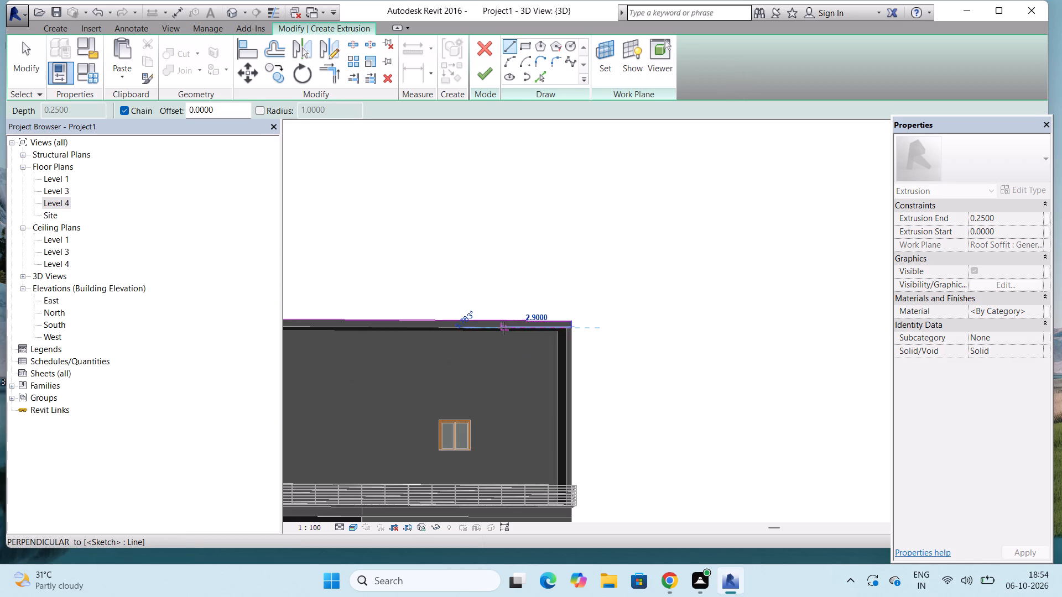
{"action": "scroll", "coordinate": [504, 328], "scroll_direction": "down", "scroll_amount": 7}
{"action": "scroll", "coordinate": [345, 323], "scroll_direction": "up", "scroll_amount": 3}
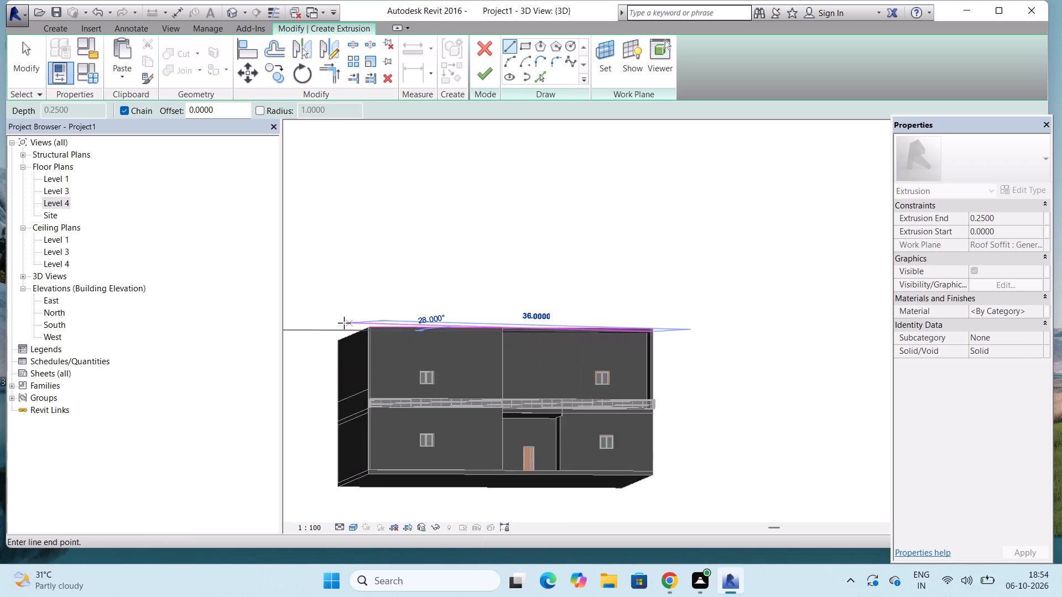
{"action": "scroll", "coordinate": [344, 323], "scroll_direction": "up", "scroll_amount": 9}
{"action": "scroll", "coordinate": [398, 360], "scroll_direction": "up", "scroll_amount": 4}
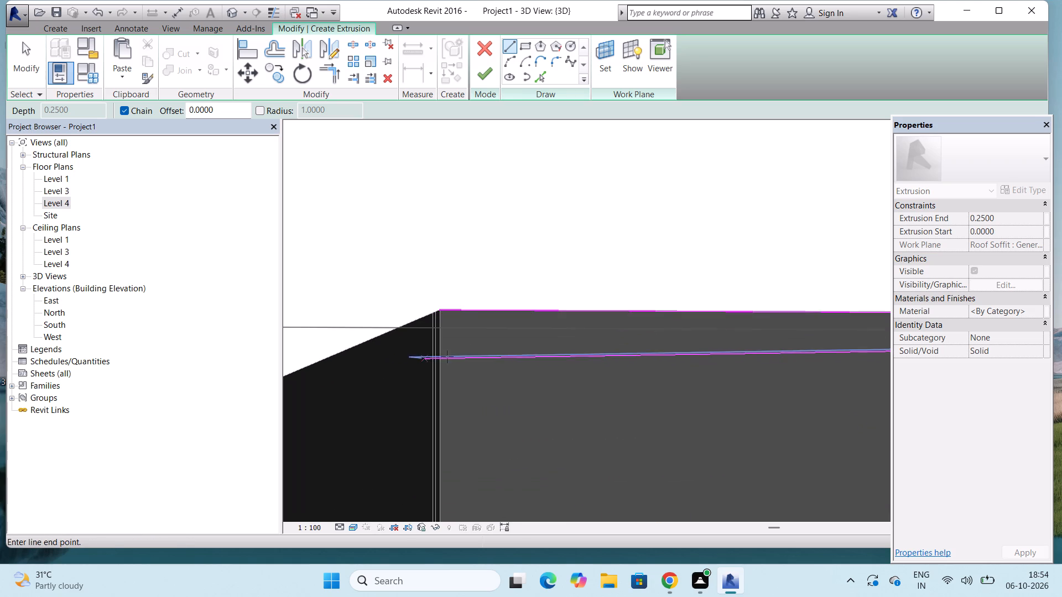
{"action": "scroll", "coordinate": [506, 329], "scroll_direction": "up", "scroll_amount": 6}
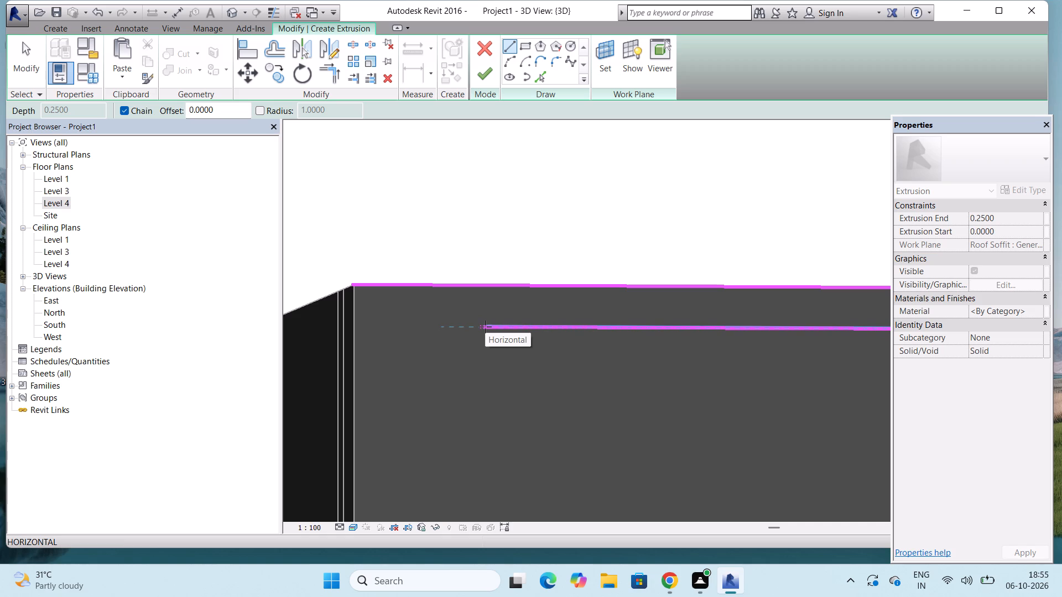
{"action": "scroll", "coordinate": [485, 327], "scroll_direction": "up", "scroll_amount": 2}
{"action": "scroll", "coordinate": [485, 327], "scroll_direction": "down", "scroll_amount": 3}
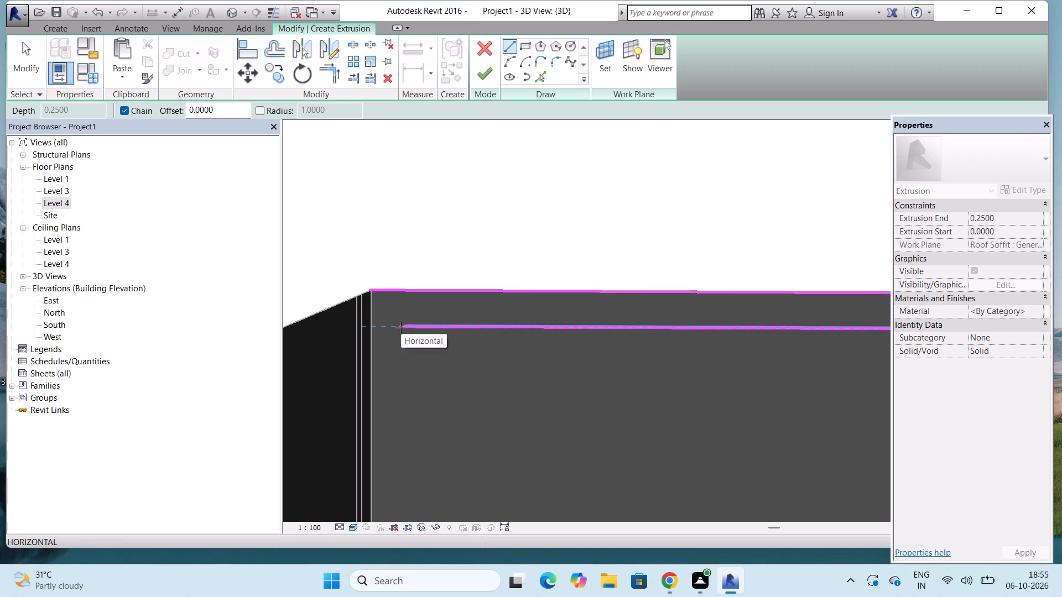
{"action": "left_click", "coordinate": [412, 328]}
Continue the sketch from the inner horizontal line with a vertical line down the facade's left side to the lower part of the balcony railing.
{"action": "scroll", "coordinate": [412, 328], "scroll_direction": "down", "scroll_amount": 4}
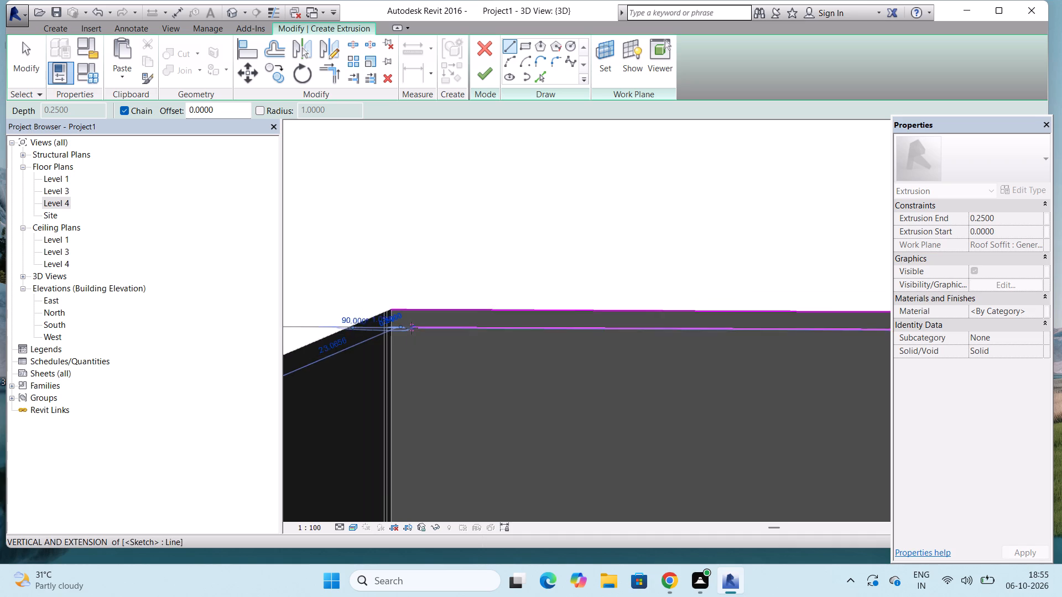
{"action": "scroll", "coordinate": [412, 328], "scroll_direction": "down", "scroll_amount": 9}
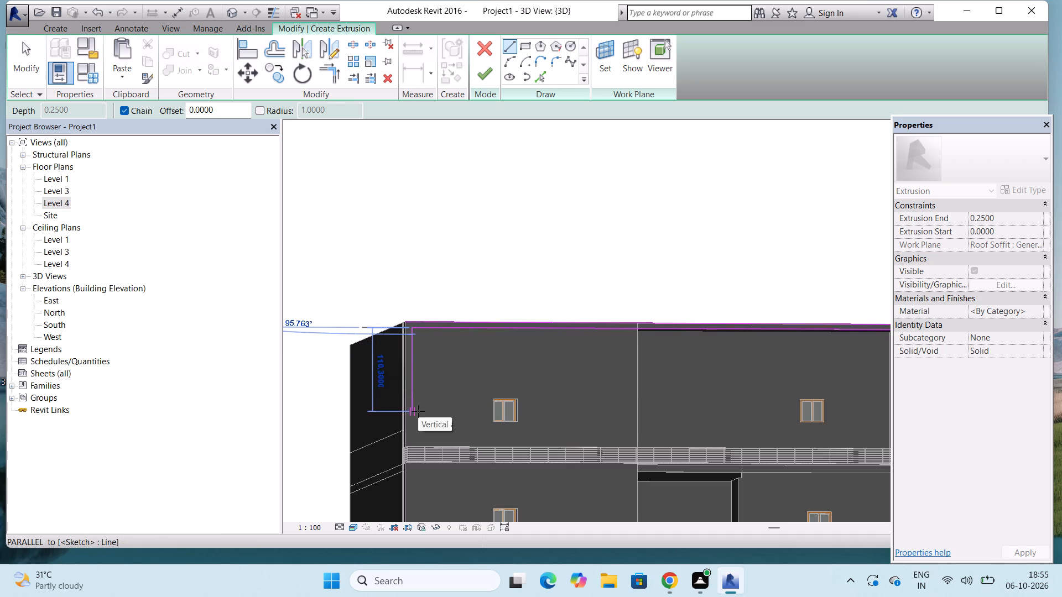
{"action": "scroll", "coordinate": [423, 456], "scroll_direction": "up", "scroll_amount": 7}
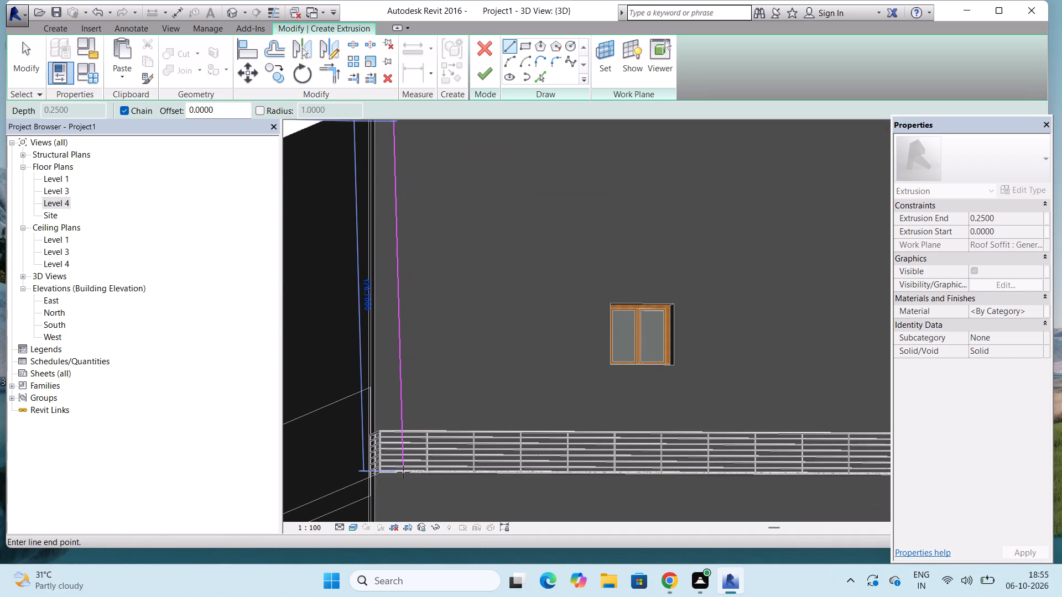
{"action": "scroll", "coordinate": [403, 472], "scroll_direction": "down", "scroll_amount": 4}
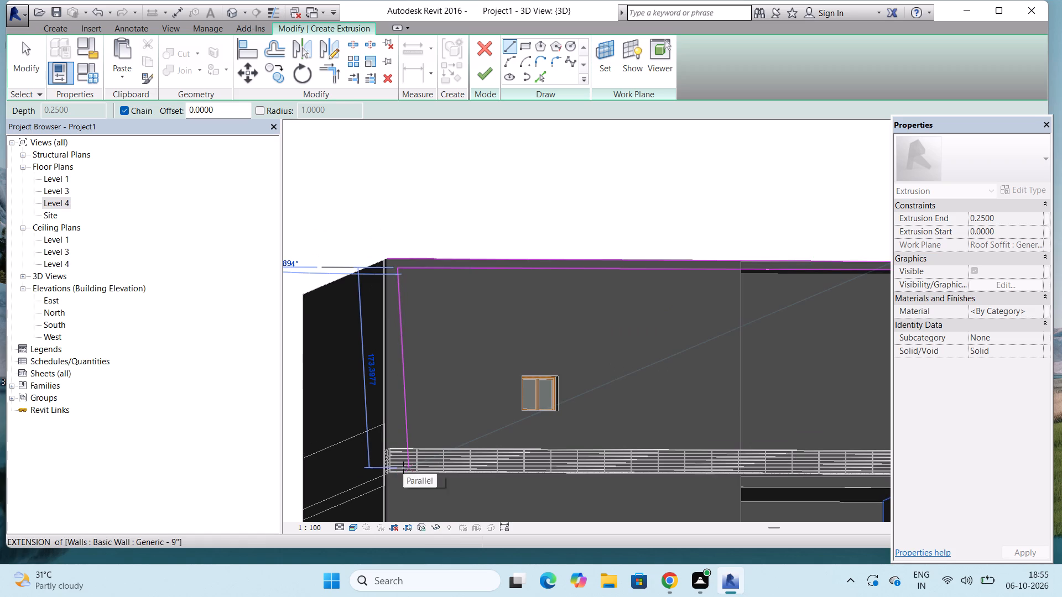
{"action": "scroll", "coordinate": [403, 468], "scroll_direction": "up", "scroll_amount": 8}
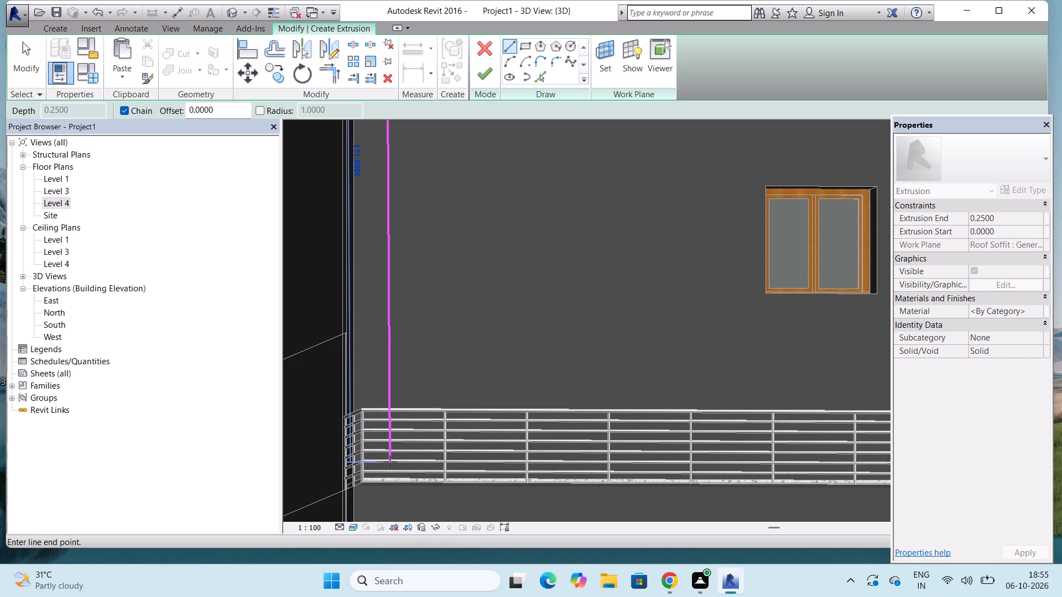
{"action": "left_click", "coordinate": [390, 462]}
Continue the sketch with a horizontal line across the lower part of the balcony railing to its right end.
{"action": "scroll", "coordinate": [390, 462], "scroll_direction": "down", "scroll_amount": 8}
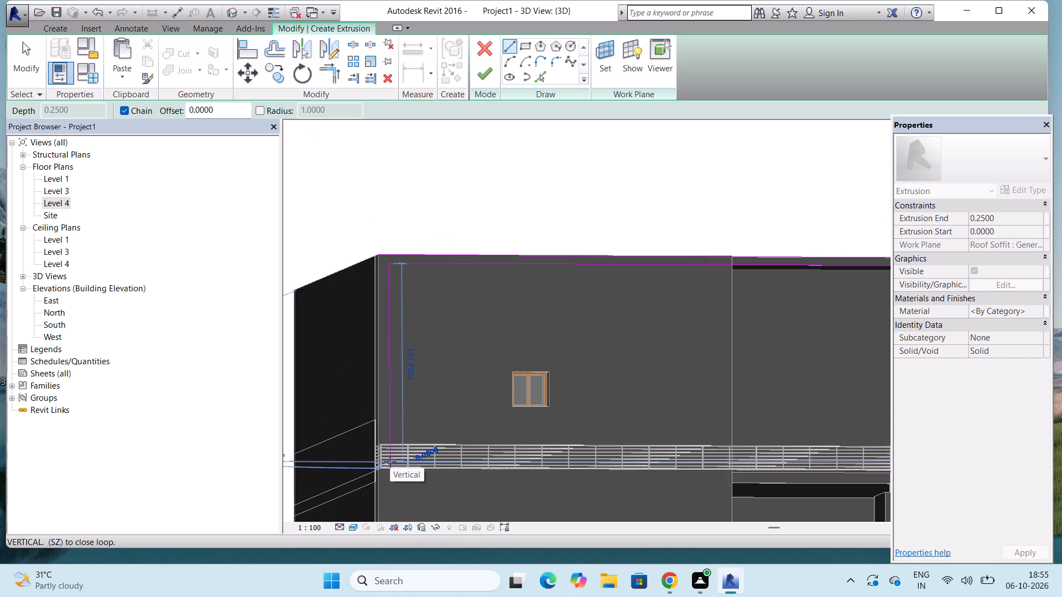
{"action": "scroll", "coordinate": [390, 462], "scroll_direction": "down", "scroll_amount": 3}
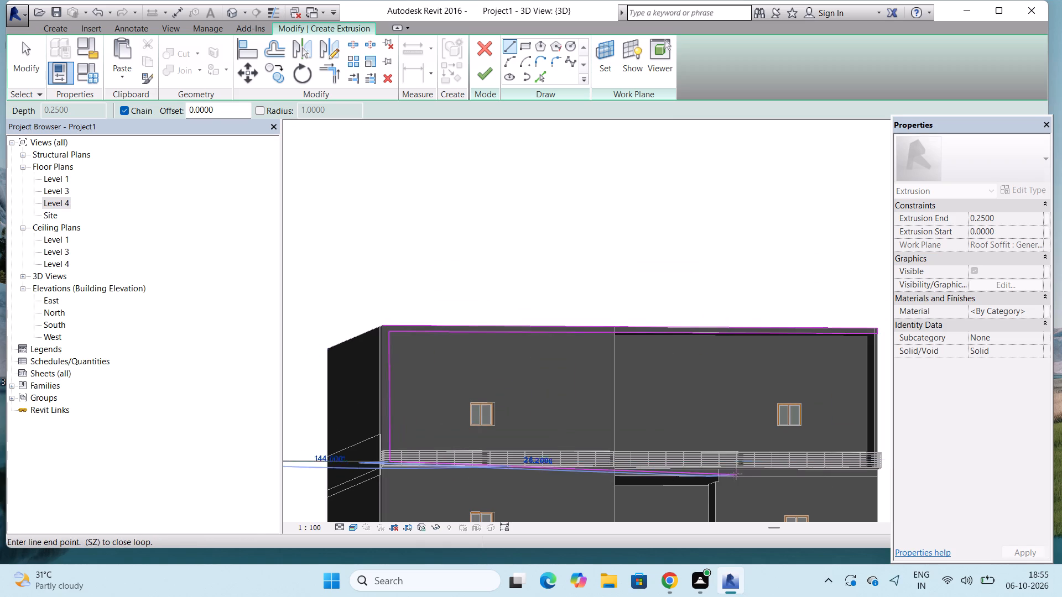
{"action": "scroll", "coordinate": [667, 461], "scroll_direction": "down", "scroll_amount": 4}
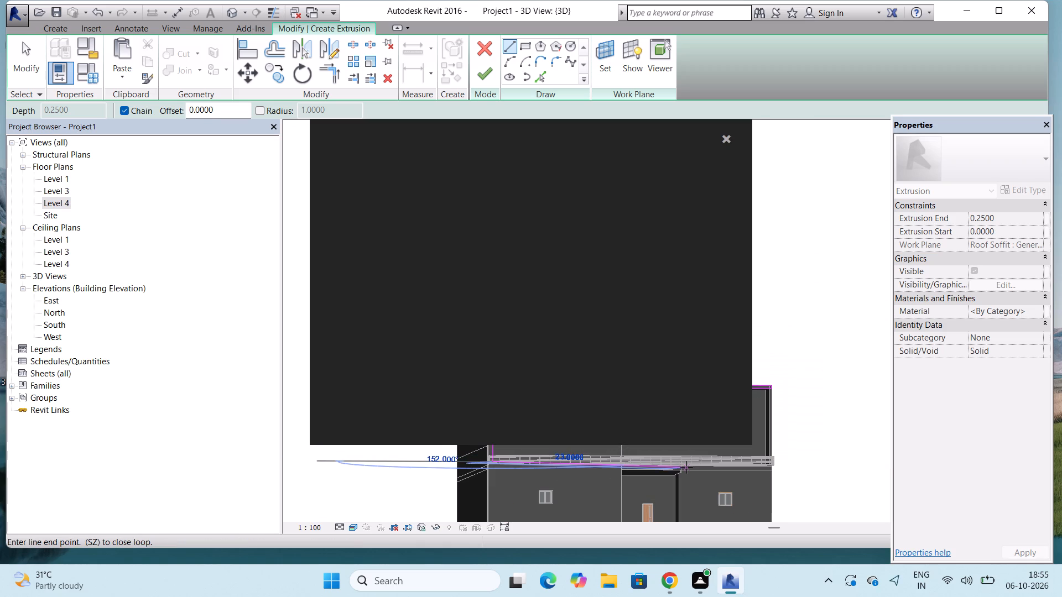
{"action": "left_click", "coordinate": [725, 138]}
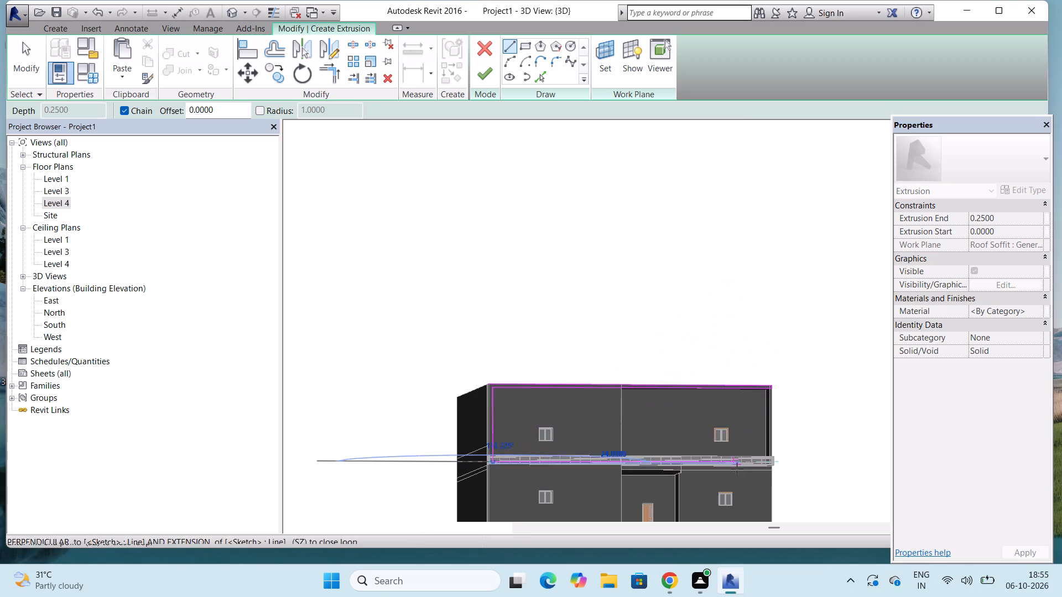
{"action": "scroll", "coordinate": [763, 462], "scroll_direction": "up", "scroll_amount": 20}
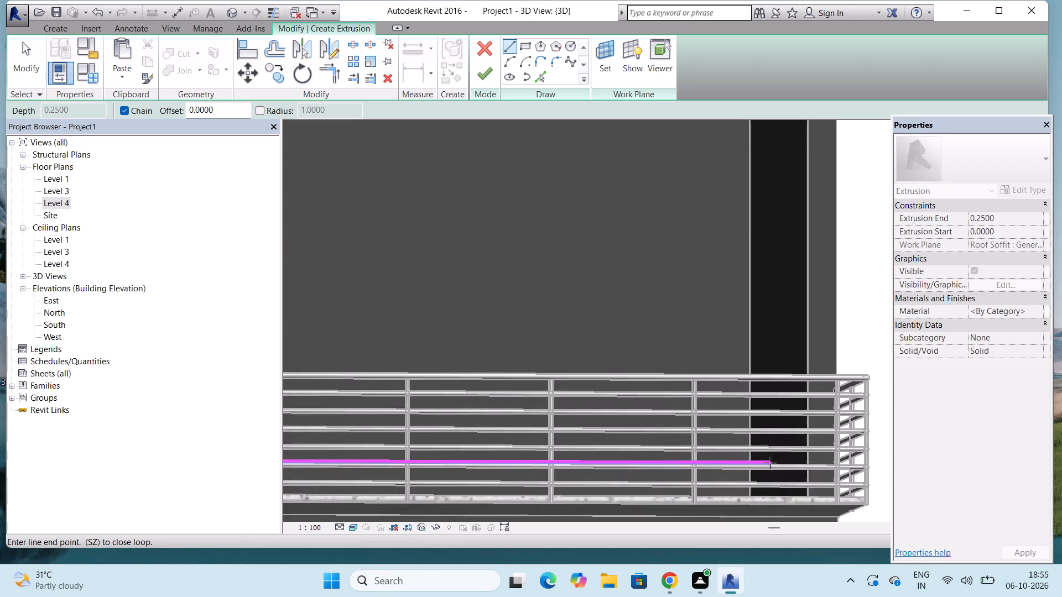
{"action": "scroll", "coordinate": [721, 470], "scroll_direction": "down", "scroll_amount": 2}
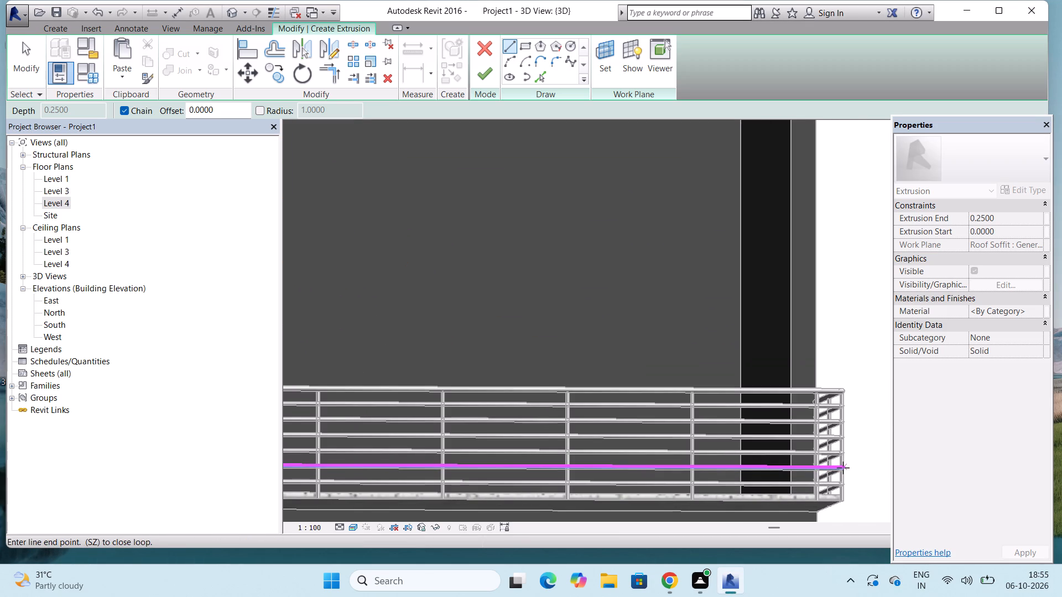
{"action": "left_click", "coordinate": [843, 468]}
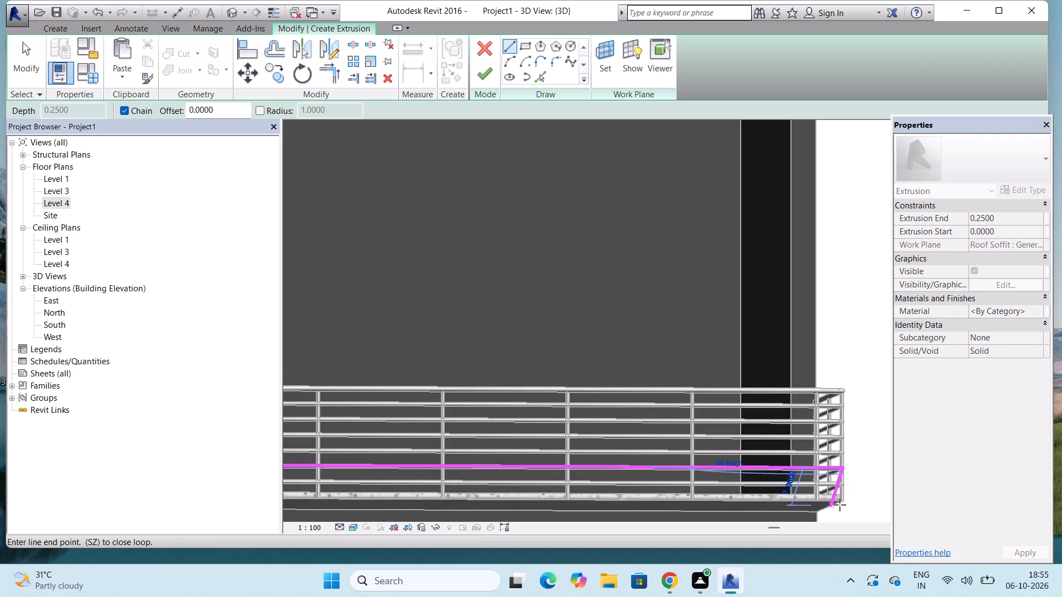
Draw a short vertical sketch line about 6.14 long down to the balcony slab's bottom right corner.
{"action": "scroll", "coordinate": [845, 499], "scroll_direction": "up", "scroll_amount": 10}
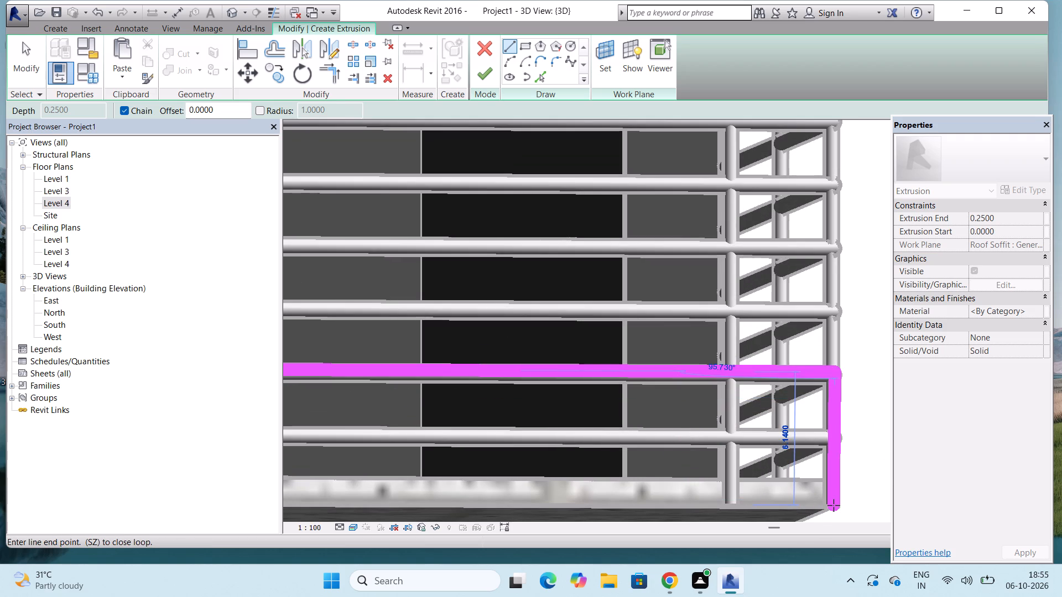
{"action": "left_click", "coordinate": [834, 505]}
Continue the sketch with a horizontal line along the balcony slab's bottom edge to the railing's front left corner.
{"action": "scroll", "coordinate": [834, 505], "scroll_direction": "down", "scroll_amount": 10}
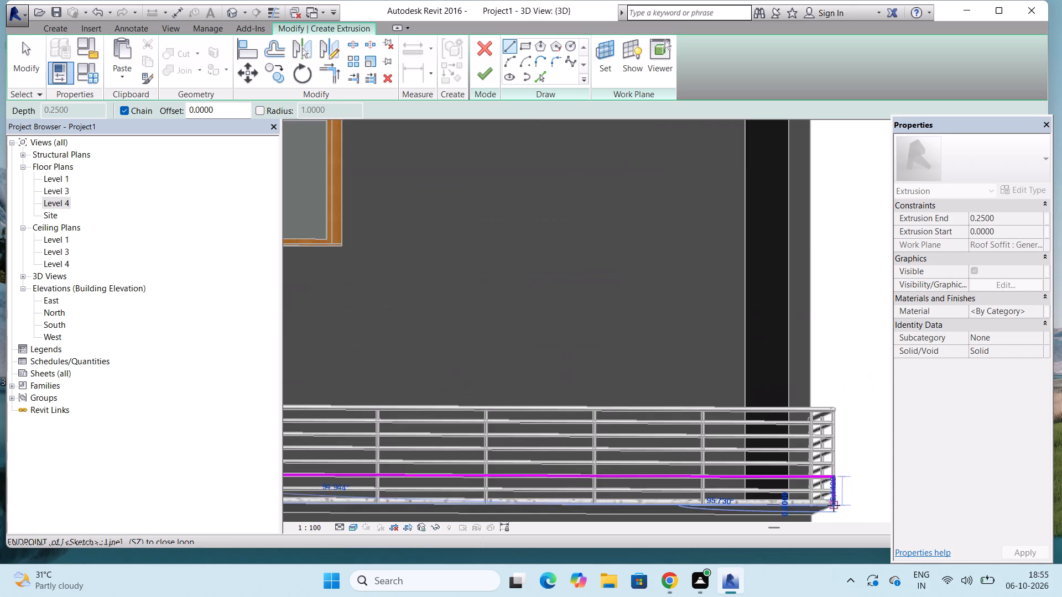
{"action": "scroll", "coordinate": [834, 505], "scroll_direction": "down", "scroll_amount": 14}
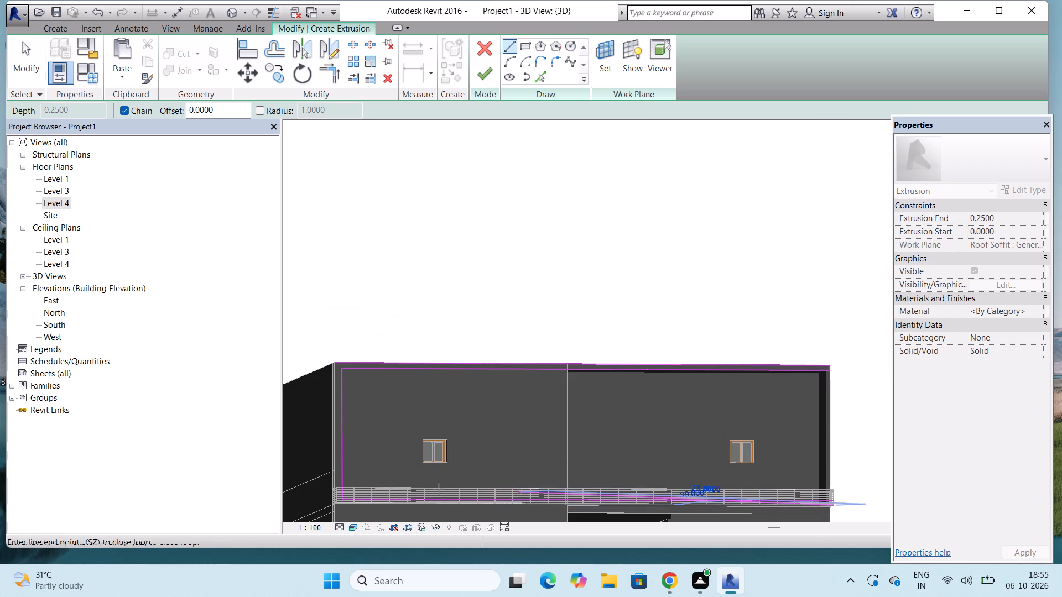
{"action": "scroll", "coordinate": [334, 506], "scroll_direction": "up", "scroll_amount": 8}
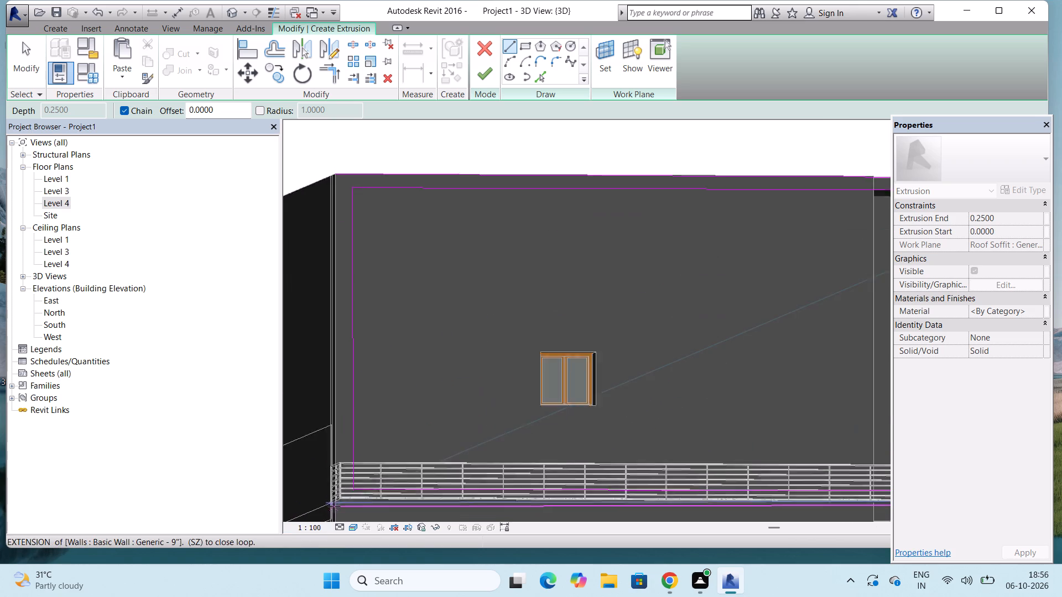
{"action": "scroll", "coordinate": [334, 506], "scroll_direction": "up", "scroll_amount": 7}
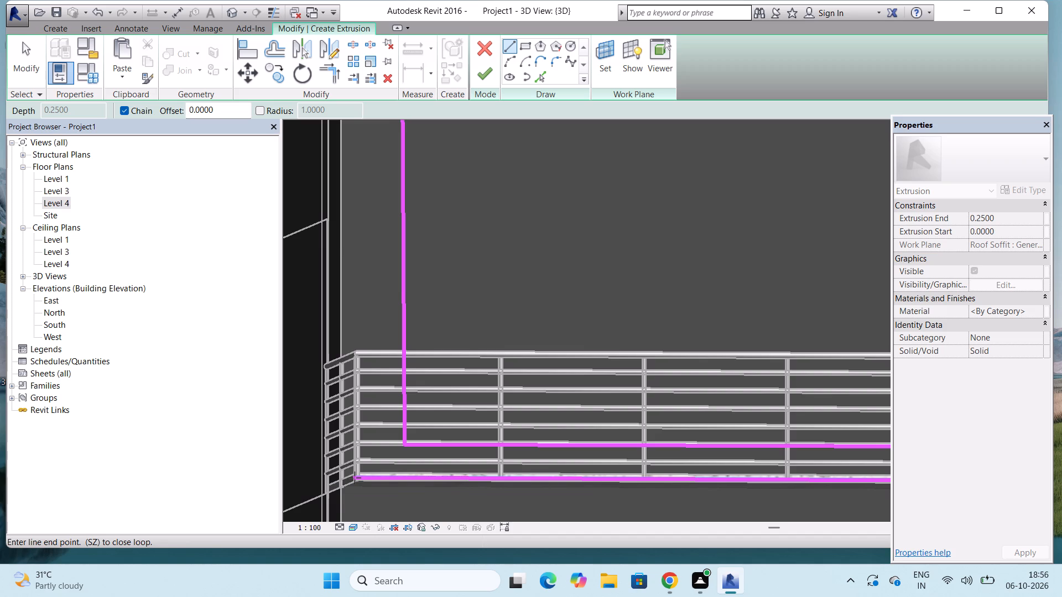
{"action": "left_click", "coordinate": [355, 478]}
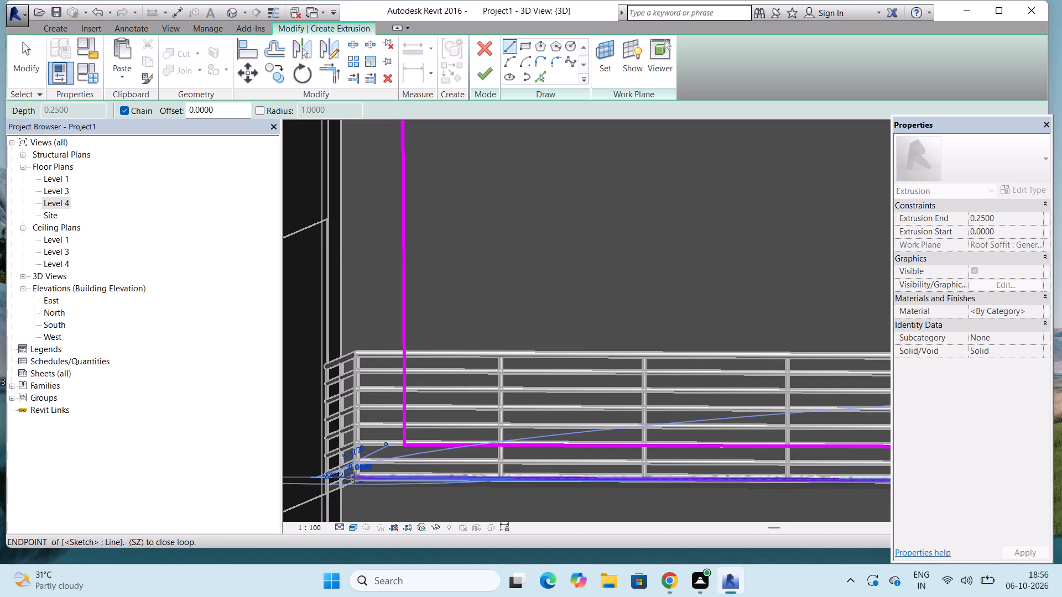
Draw the outer vertical sketch line, about 184.62 long, up to the roof's top left corner and end the line chain.
{"action": "scroll", "coordinate": [355, 478], "scroll_direction": "down", "scroll_amount": 10}
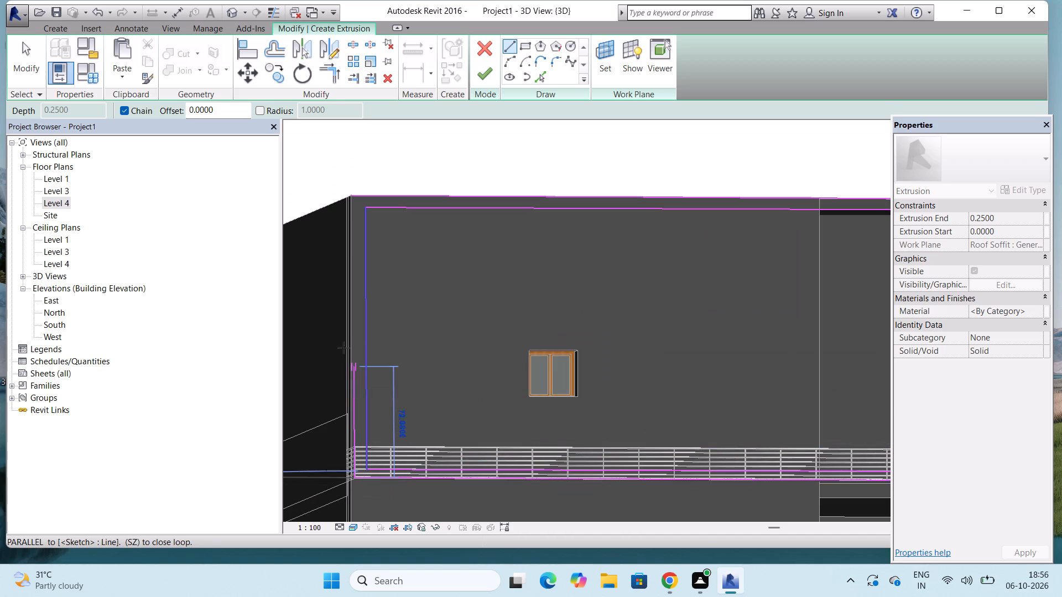
{"action": "scroll", "coordinate": [344, 195], "scroll_direction": "up", "scroll_amount": 12}
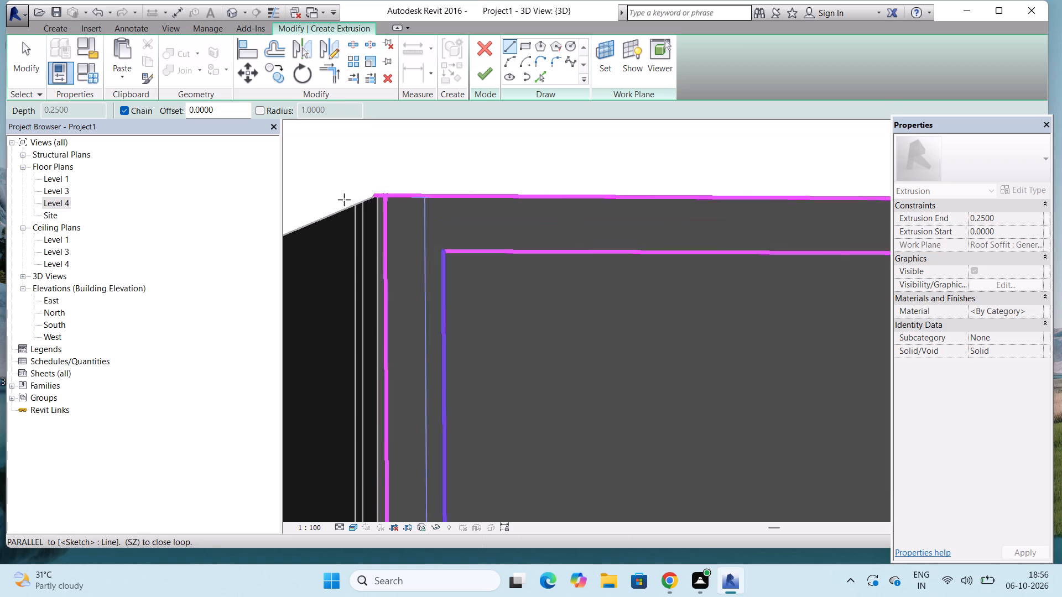
{"action": "left_click", "coordinate": [382, 197]}
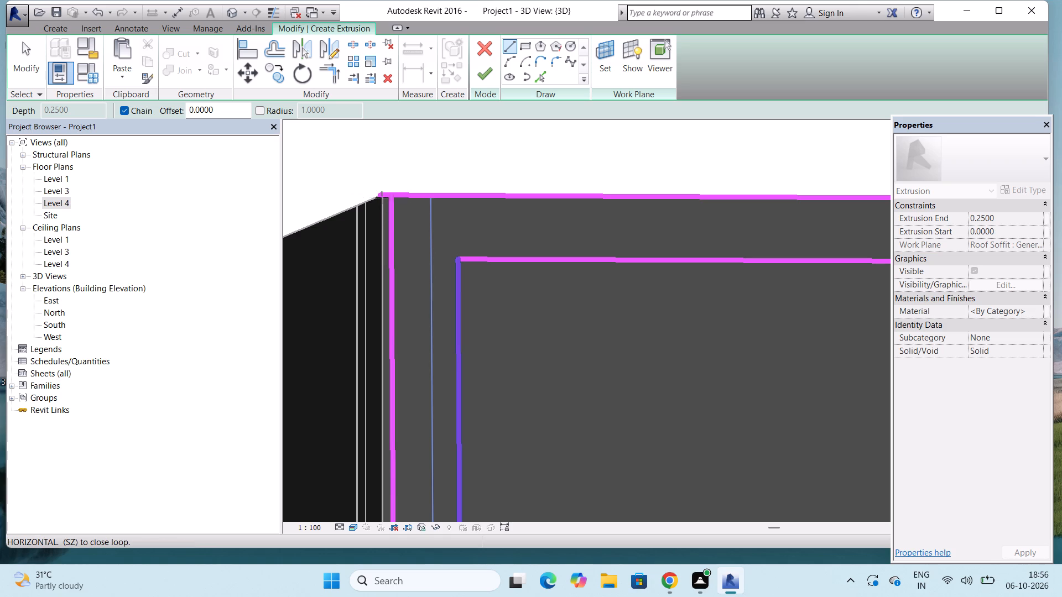
{"action": "key", "text": "Escape"}
{"action": "key", "text": "Escape"}
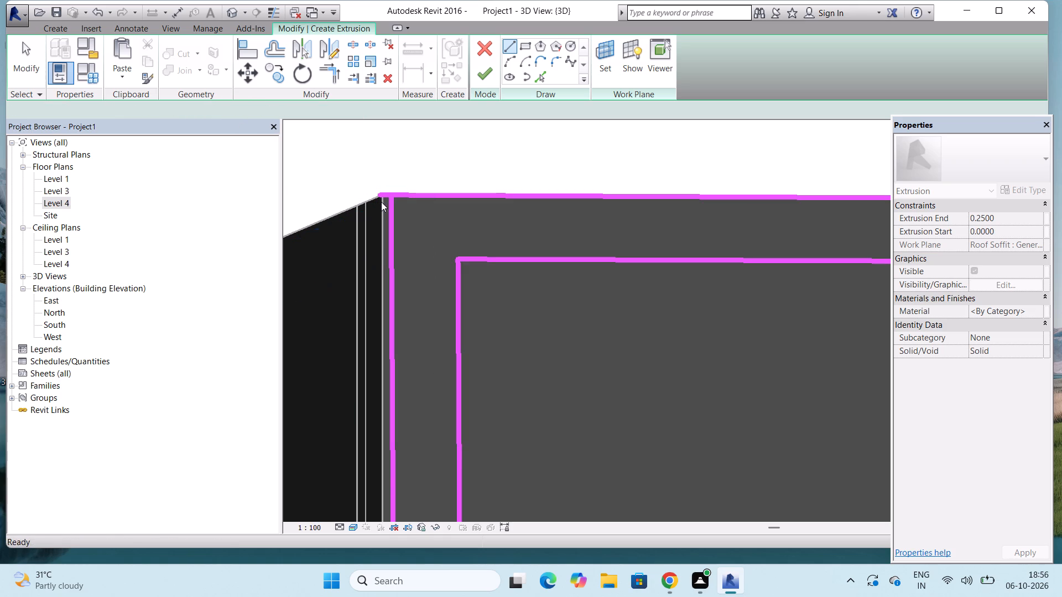
{"action": "key", "text": "Escape"}
Move the outer vertical sketch line slightly outward onto the facade's left edge.
{"action": "scroll", "coordinate": [420, 207], "scroll_direction": "up", "scroll_amount": 3}
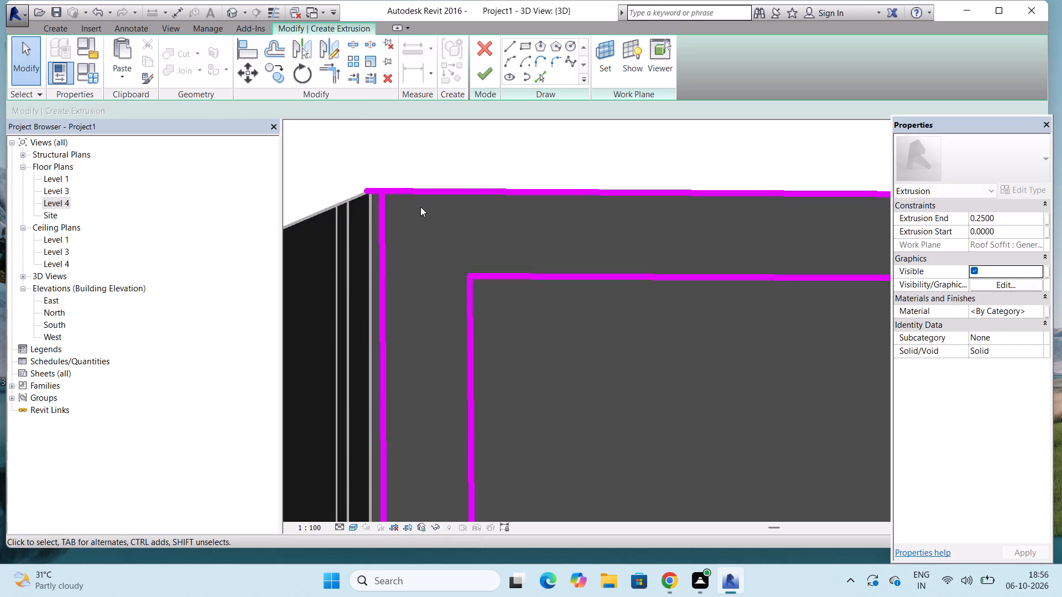
{"action": "left_click", "coordinate": [377, 223]}
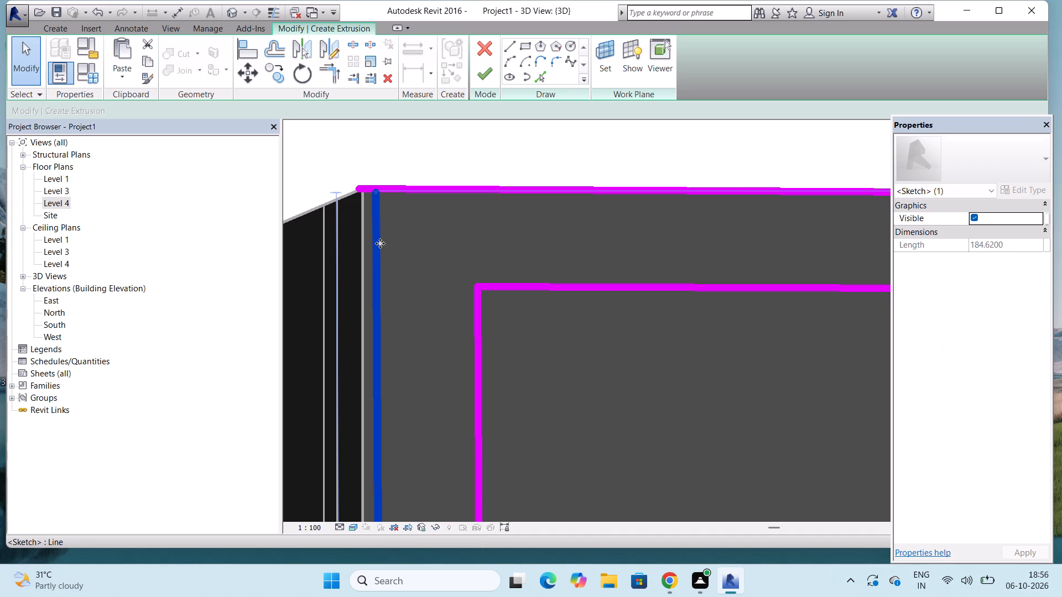
{"action": "left_click_drag", "start_coordinate": [376, 243], "coordinate": [365, 243]}
{"action": "left_click_drag", "start_coordinate": [365, 243], "coordinate": [363, 254]}
{"action": "scroll", "coordinate": [428, 129], "scroll_direction": "down", "scroll_amount": 5}
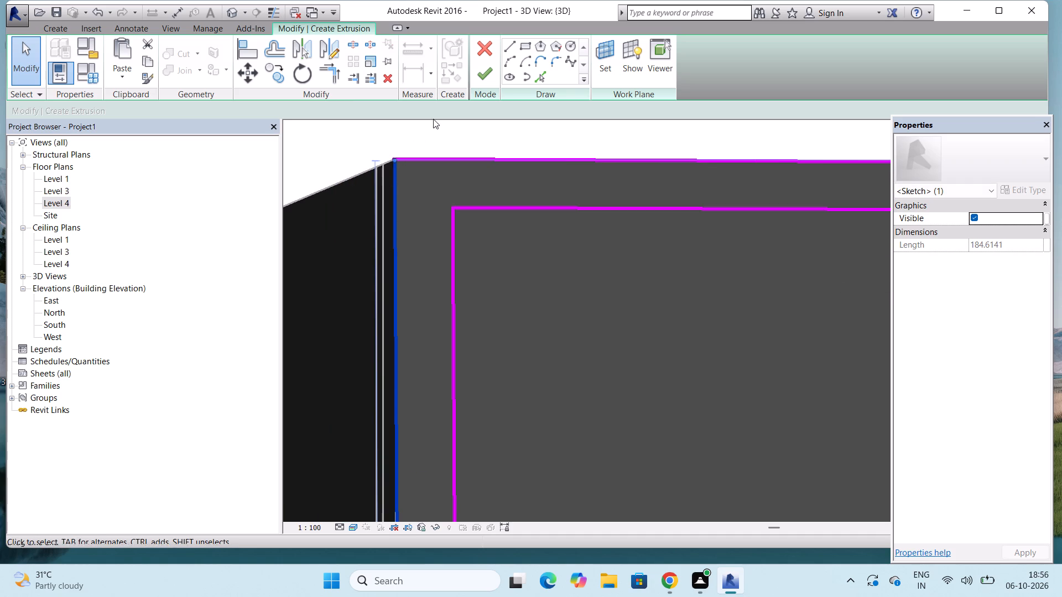
Extend the outer vertical line's upper end to meet the top horizontal sketch line, for a length of about 184.93.
{"action": "scroll", "coordinate": [433, 119], "scroll_direction": "up", "scroll_amount": 5}
{"action": "scroll", "coordinate": [355, 171], "scroll_direction": "up", "scroll_amount": 5}
{"action": "scroll", "coordinate": [421, 144], "scroll_direction": "up", "scroll_amount": 6}
{"action": "scroll", "coordinate": [388, 224], "scroll_direction": "up", "scroll_amount": 5}
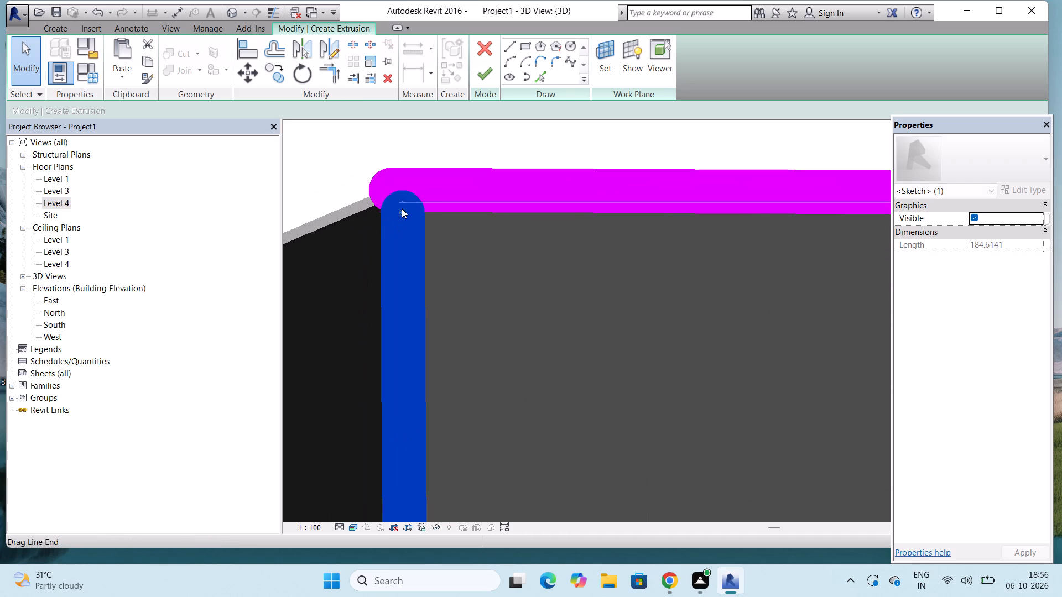
{"action": "left_click_drag", "start_coordinate": [402, 212], "coordinate": [402, 198]}
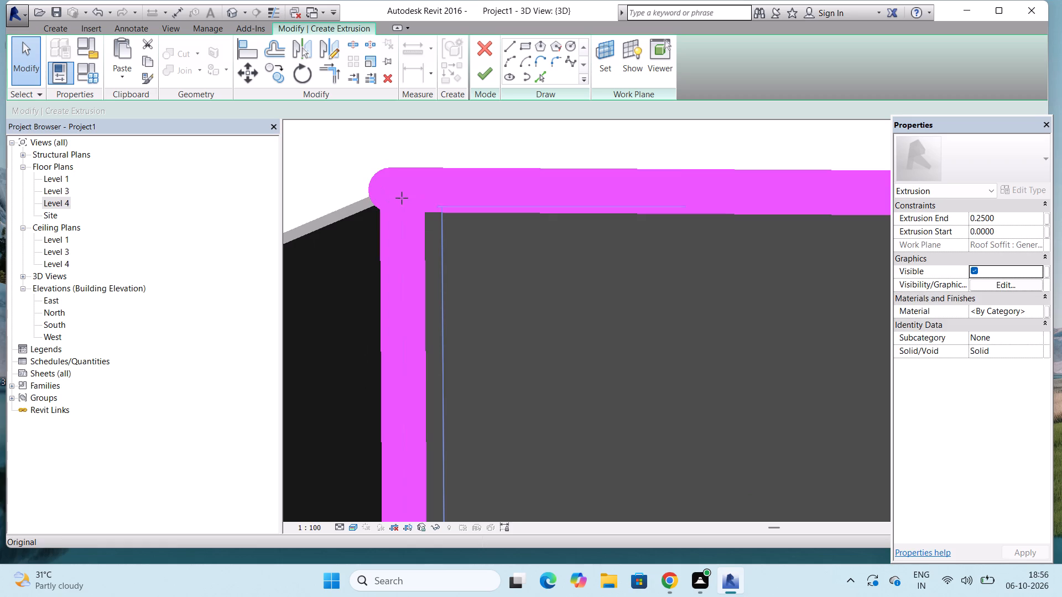
{"action": "left_click_drag", "start_coordinate": [402, 198], "coordinate": [403, 188]}
Shorten the top sketch line's left end to meet the outer vertical line, for a length of about 28.205.
{"action": "left_click", "coordinate": [473, 171]}
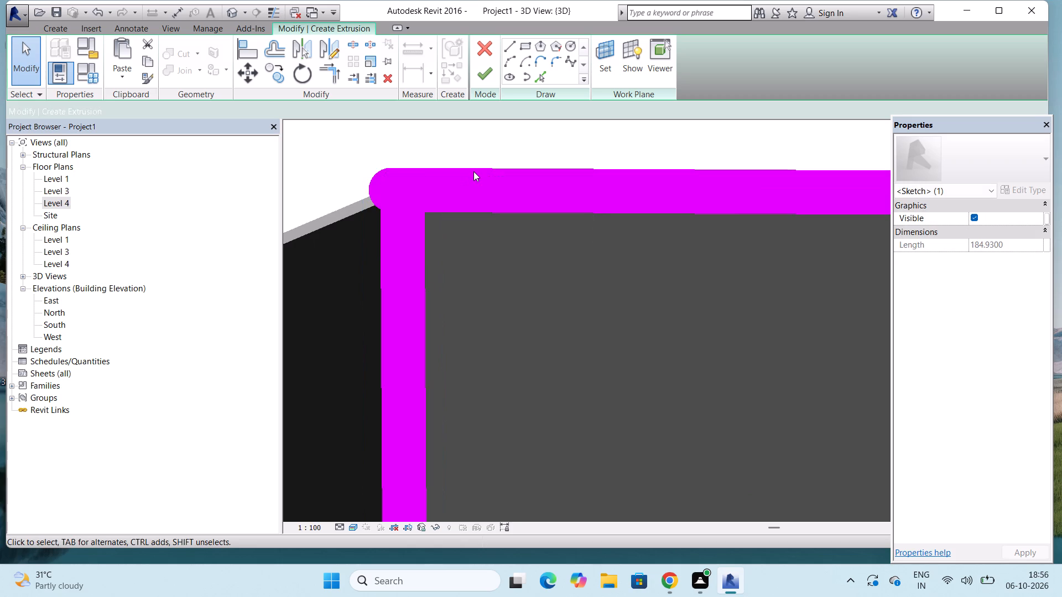
{"action": "left_click", "coordinate": [471, 174]}
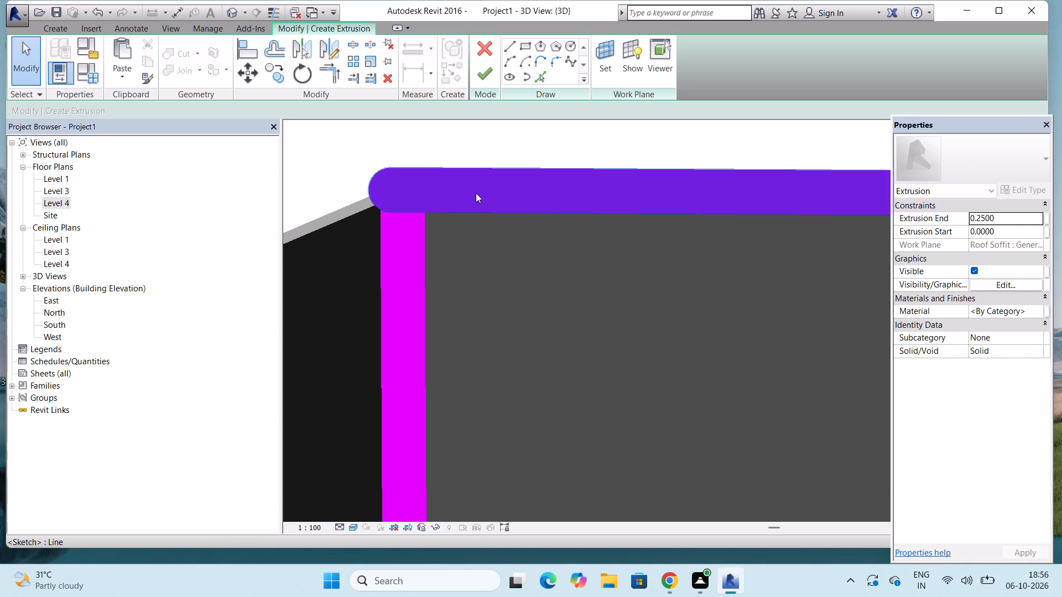
{"action": "left_click", "coordinate": [476, 193]}
{"action": "scroll", "coordinate": [359, 194], "scroll_direction": "up", "scroll_amount": 5}
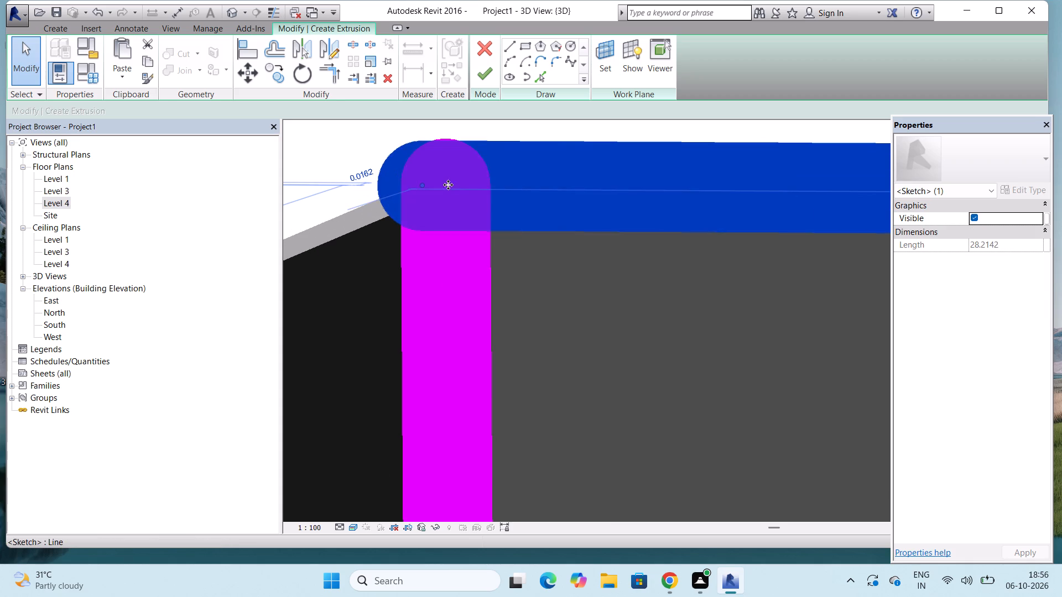
{"action": "left_click_drag", "start_coordinate": [420, 185], "coordinate": [435, 186]}
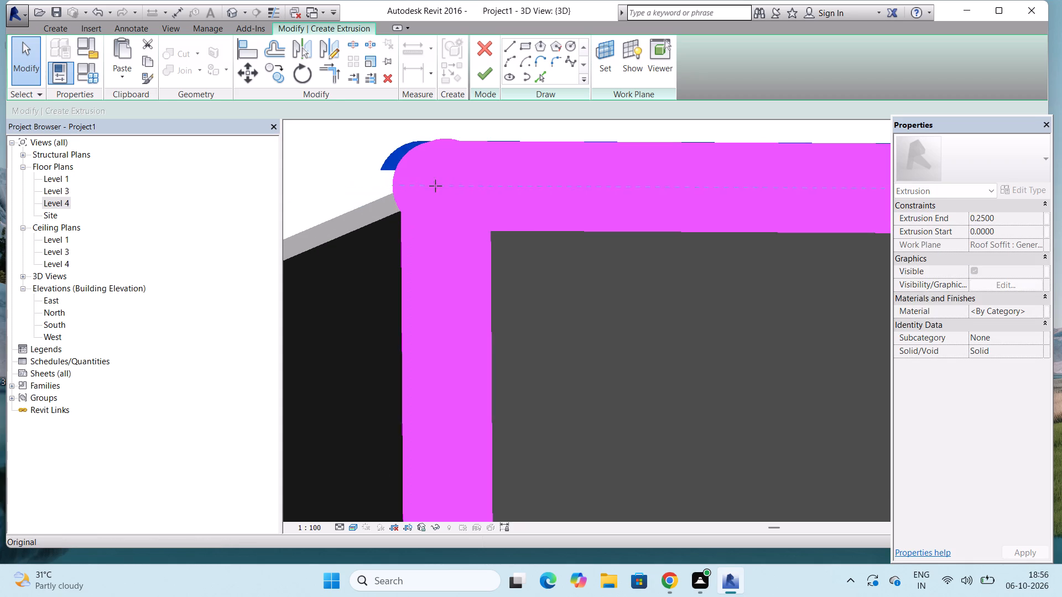
{"action": "left_click_drag", "start_coordinate": [435, 186], "coordinate": [424, 186]}
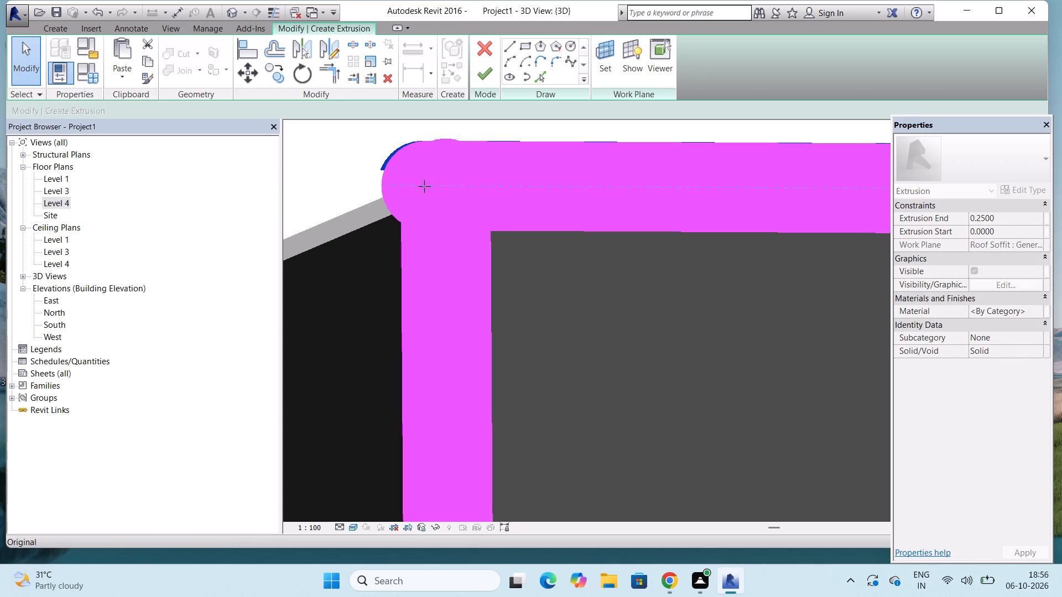
{"action": "left_click_drag", "start_coordinate": [424, 186], "coordinate": [457, 186]}
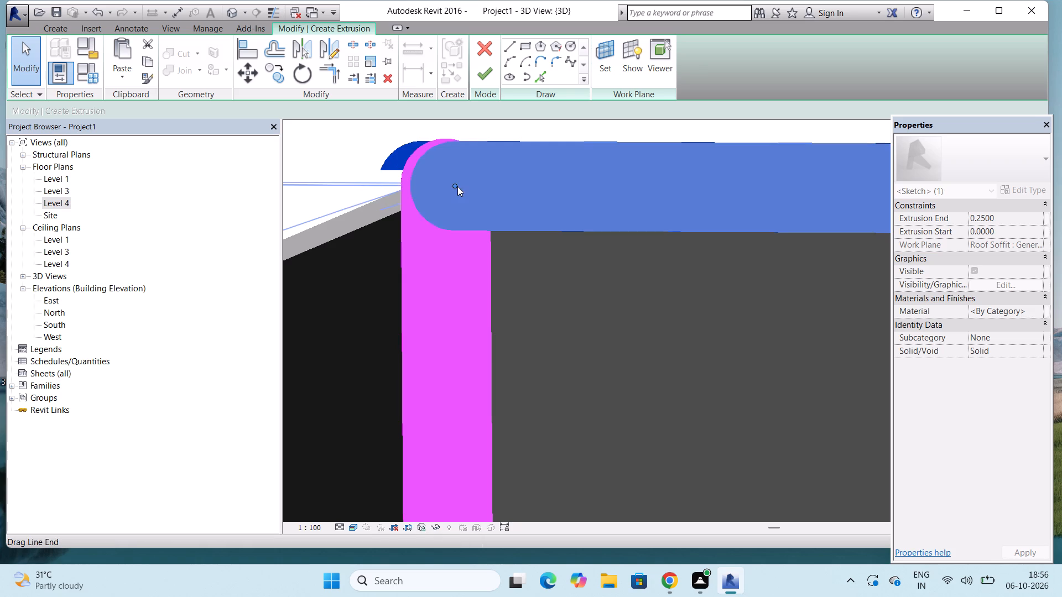
{"action": "left_click", "coordinate": [457, 186]}
{"action": "scroll", "coordinate": [381, 261], "scroll_direction": "down", "scroll_amount": 6}
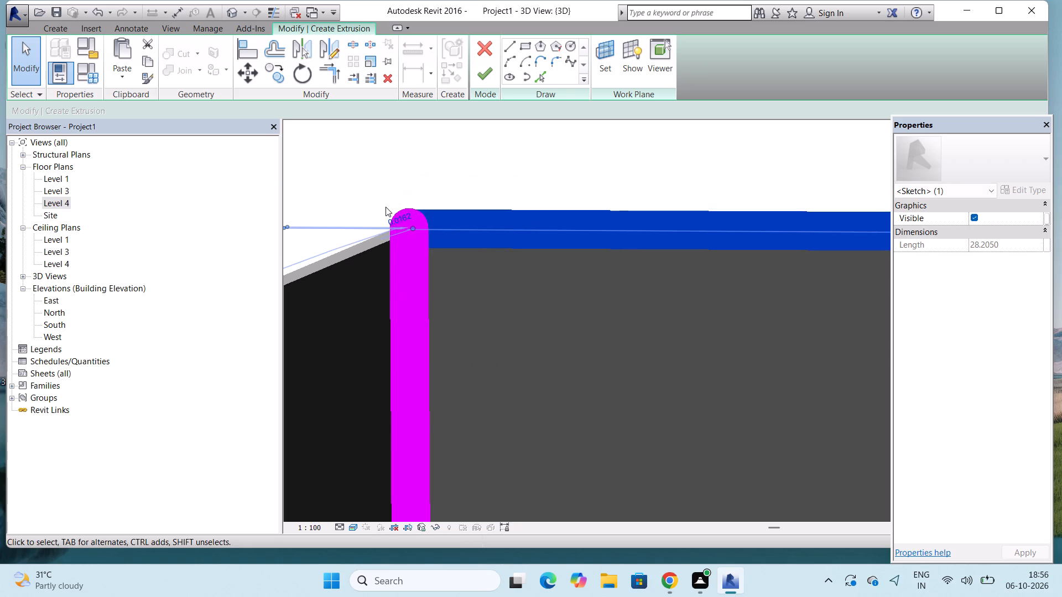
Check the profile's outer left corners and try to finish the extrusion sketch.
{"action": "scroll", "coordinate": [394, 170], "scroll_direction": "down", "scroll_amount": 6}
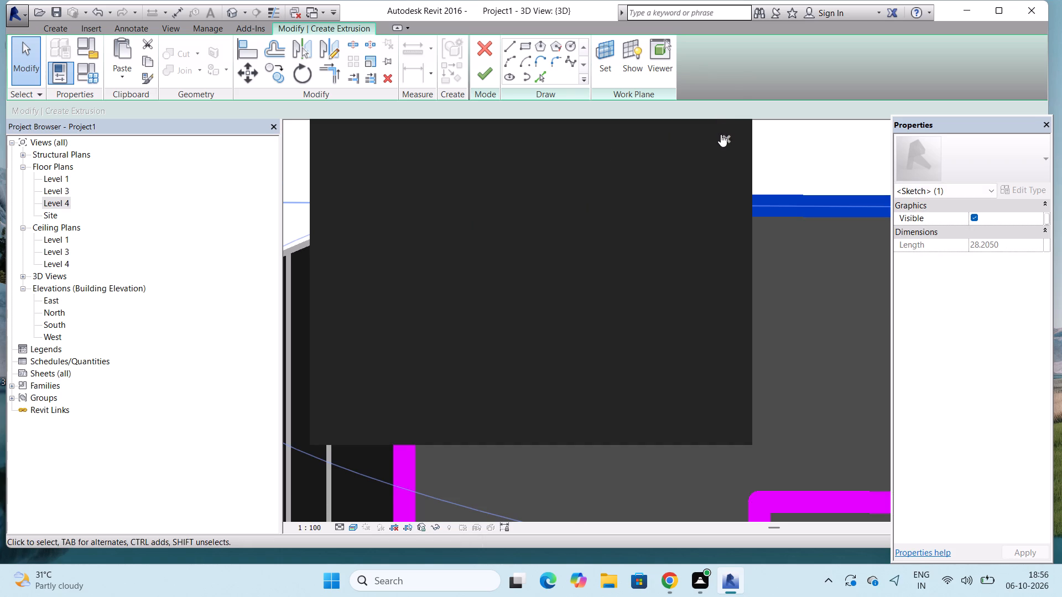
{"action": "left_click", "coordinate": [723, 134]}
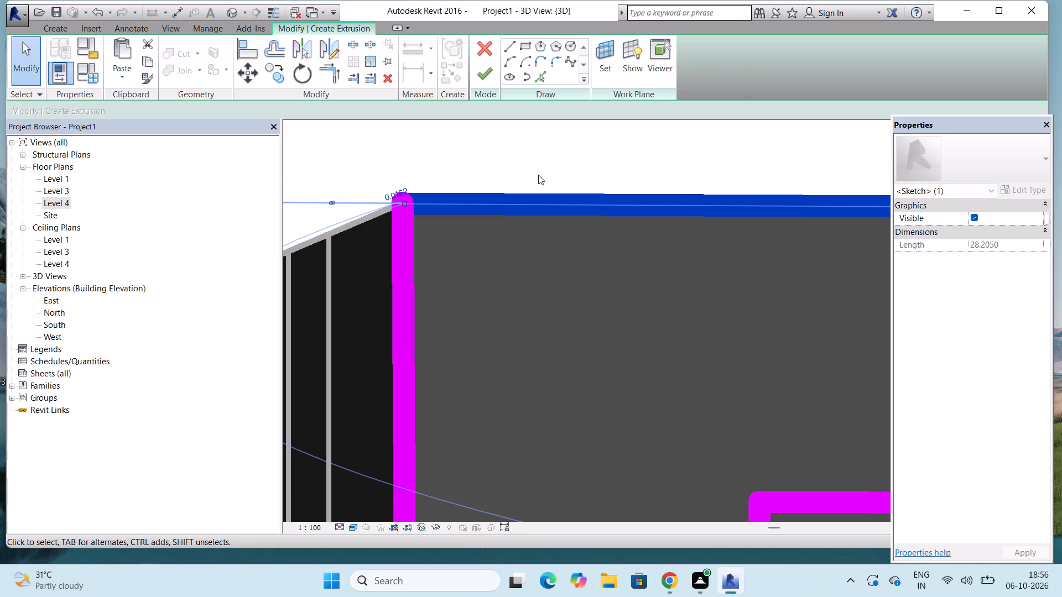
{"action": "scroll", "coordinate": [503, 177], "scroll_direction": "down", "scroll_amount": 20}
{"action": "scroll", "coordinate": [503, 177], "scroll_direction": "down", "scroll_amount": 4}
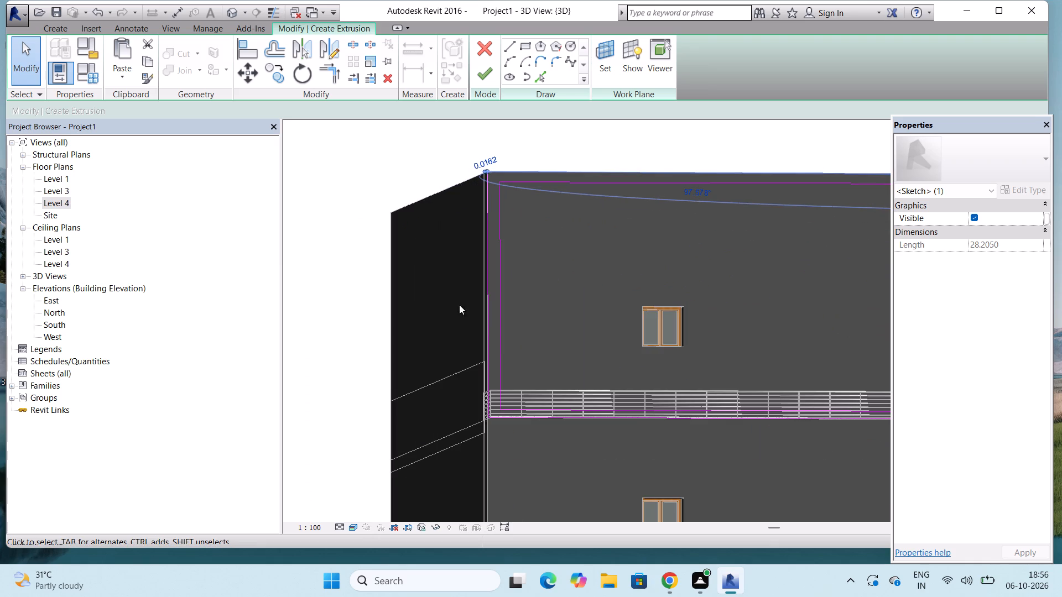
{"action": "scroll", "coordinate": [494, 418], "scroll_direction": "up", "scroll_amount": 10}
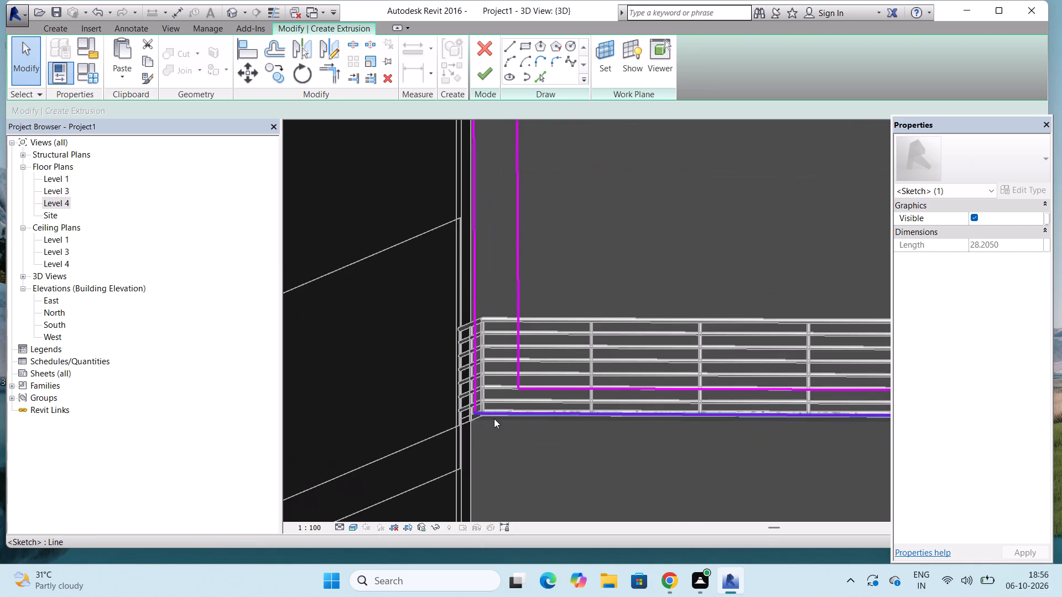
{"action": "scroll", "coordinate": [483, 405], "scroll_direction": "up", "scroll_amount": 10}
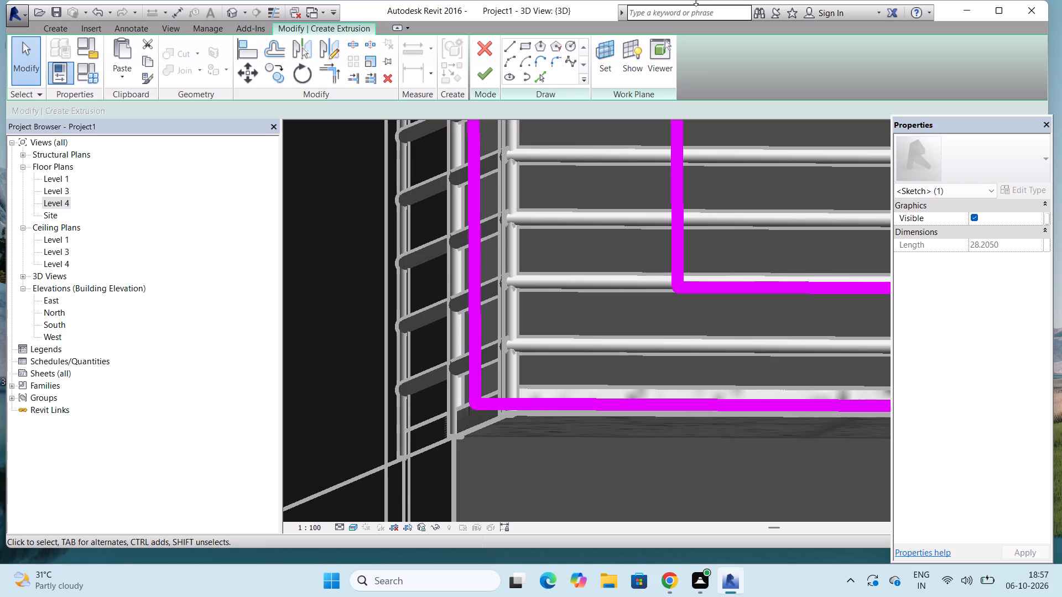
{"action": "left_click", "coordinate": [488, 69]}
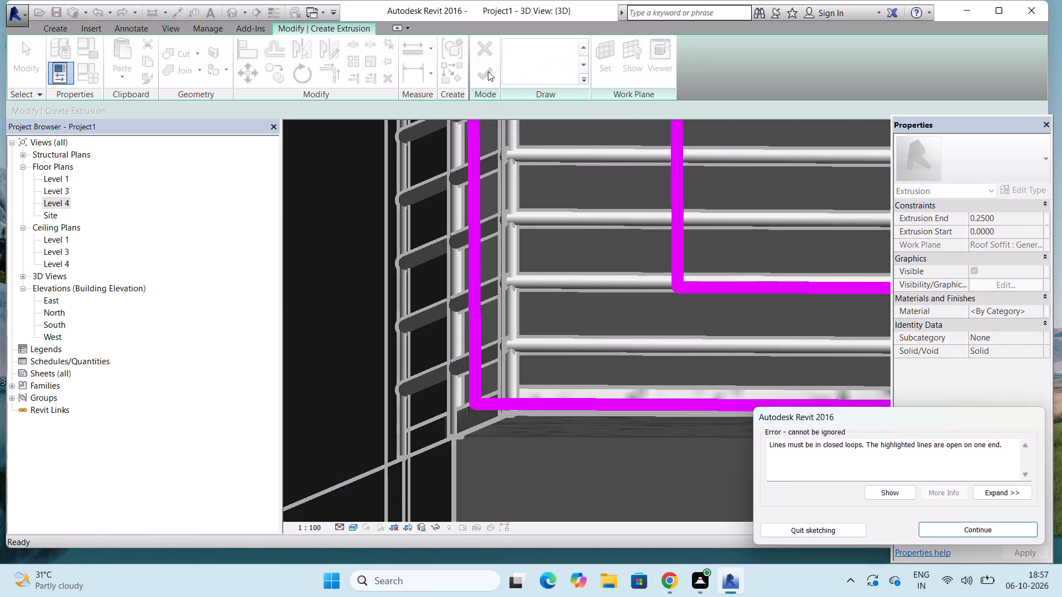
Examine the flagged open line ends at the profile's upper outer corner, and return to sketch editing.
{"action": "scroll", "coordinate": [585, 417], "scroll_direction": "down", "scroll_amount": 13}
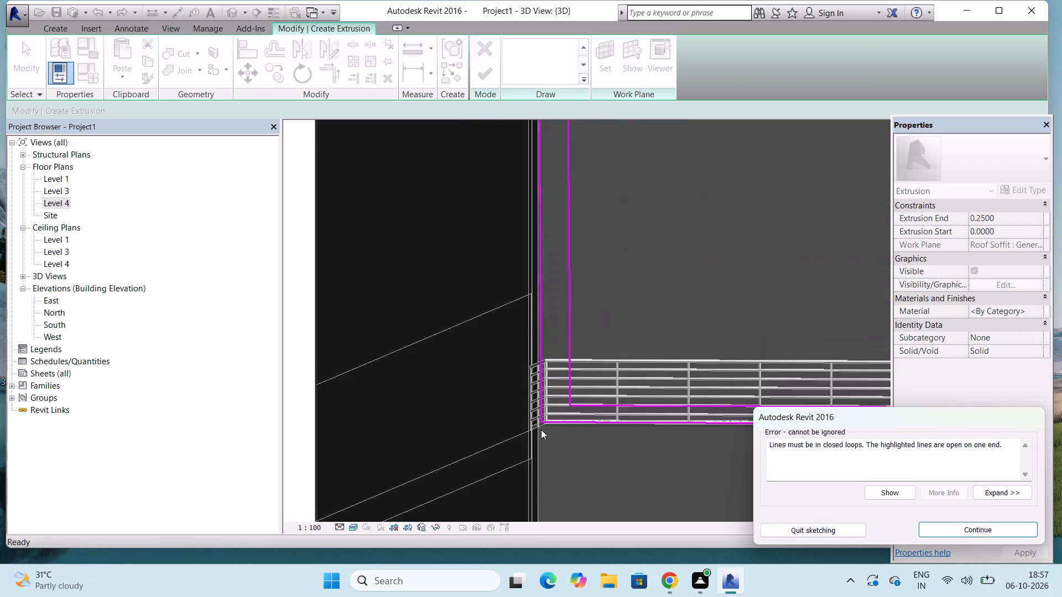
{"action": "scroll", "coordinate": [541, 430], "scroll_direction": "down", "scroll_amount": 8}
{"action": "scroll", "coordinate": [549, 205], "scroll_direction": "up", "scroll_amount": 7}
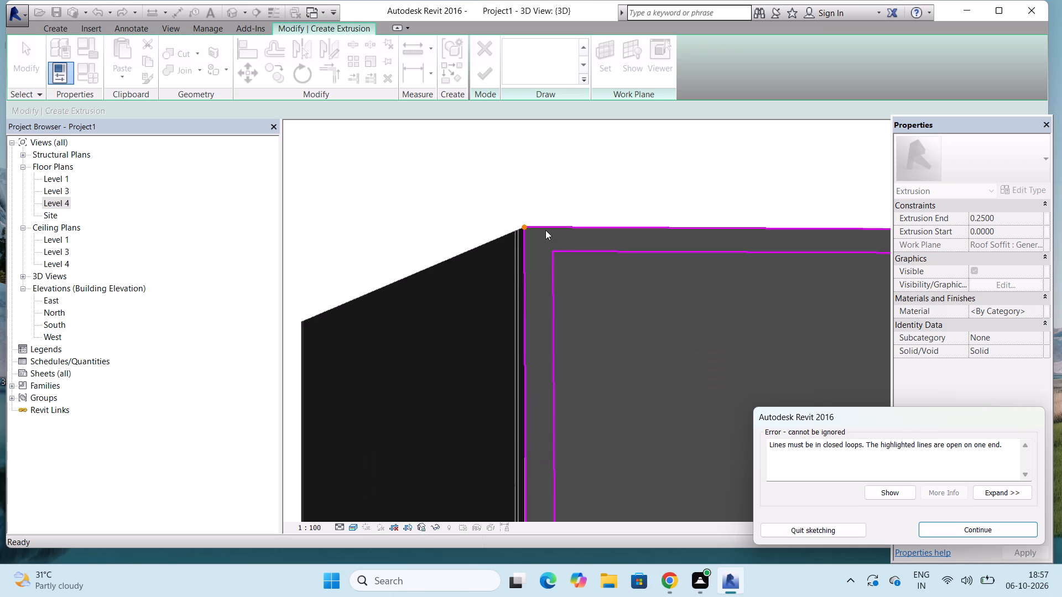
{"action": "scroll", "coordinate": [545, 230], "scroll_direction": "up", "scroll_amount": 6}
{"action": "scroll", "coordinate": [519, 191], "scroll_direction": "up", "scroll_amount": 6}
{"action": "scroll", "coordinate": [445, 256], "scroll_direction": "up", "scroll_amount": 6}
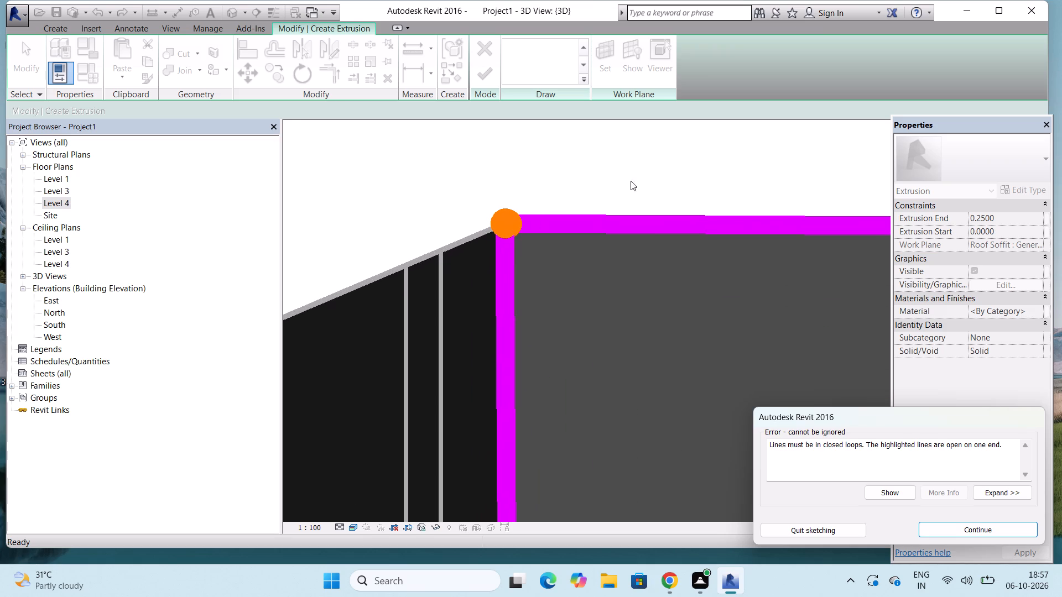
{"action": "left_click", "coordinate": [647, 164]}
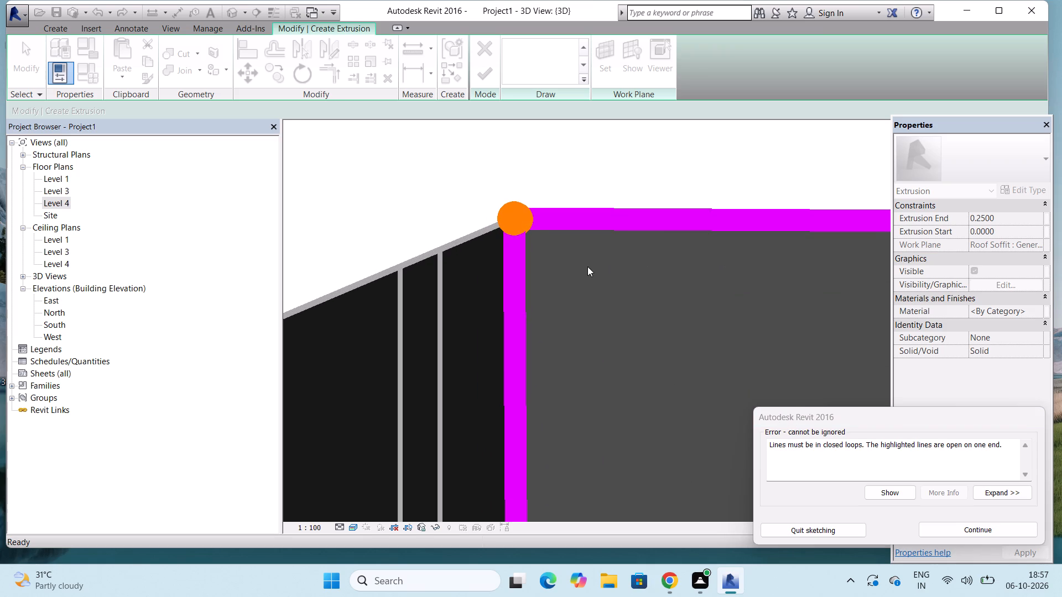
{"action": "left_click_drag", "start_coordinate": [520, 221], "coordinate": [570, 250]}
{"action": "left_click", "coordinate": [953, 526]}
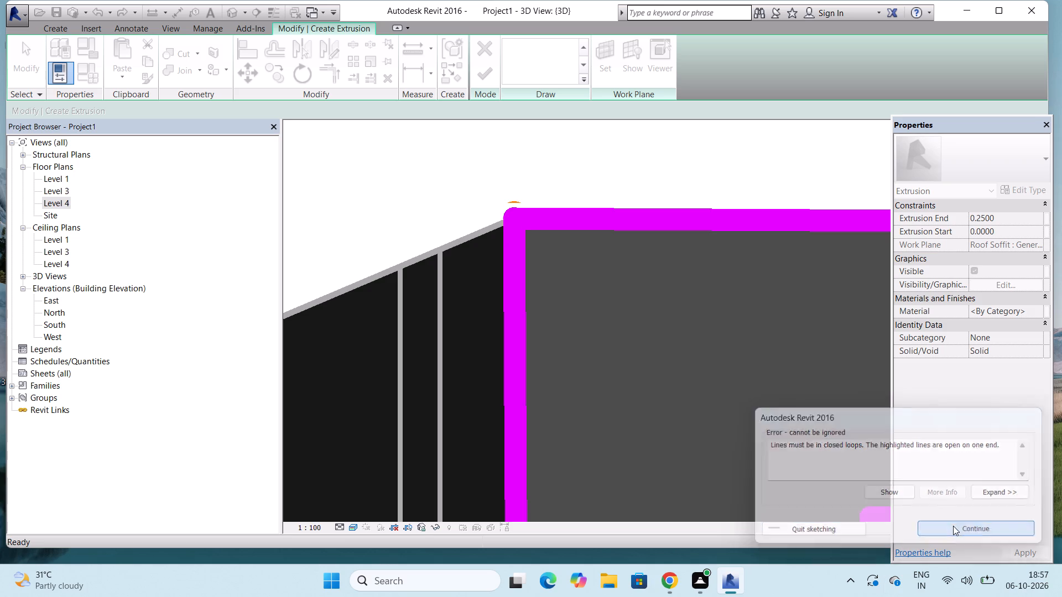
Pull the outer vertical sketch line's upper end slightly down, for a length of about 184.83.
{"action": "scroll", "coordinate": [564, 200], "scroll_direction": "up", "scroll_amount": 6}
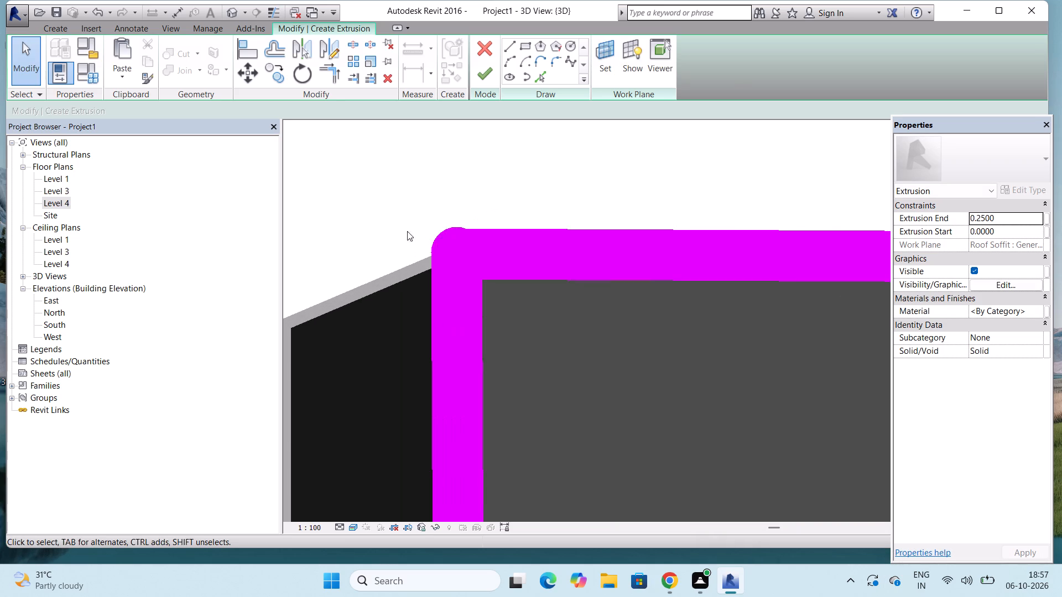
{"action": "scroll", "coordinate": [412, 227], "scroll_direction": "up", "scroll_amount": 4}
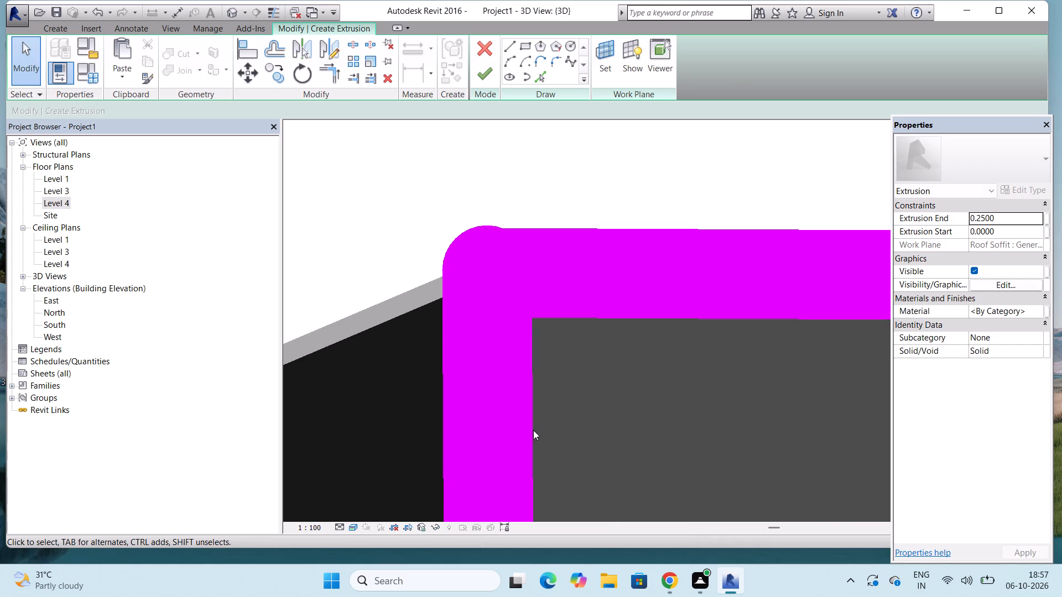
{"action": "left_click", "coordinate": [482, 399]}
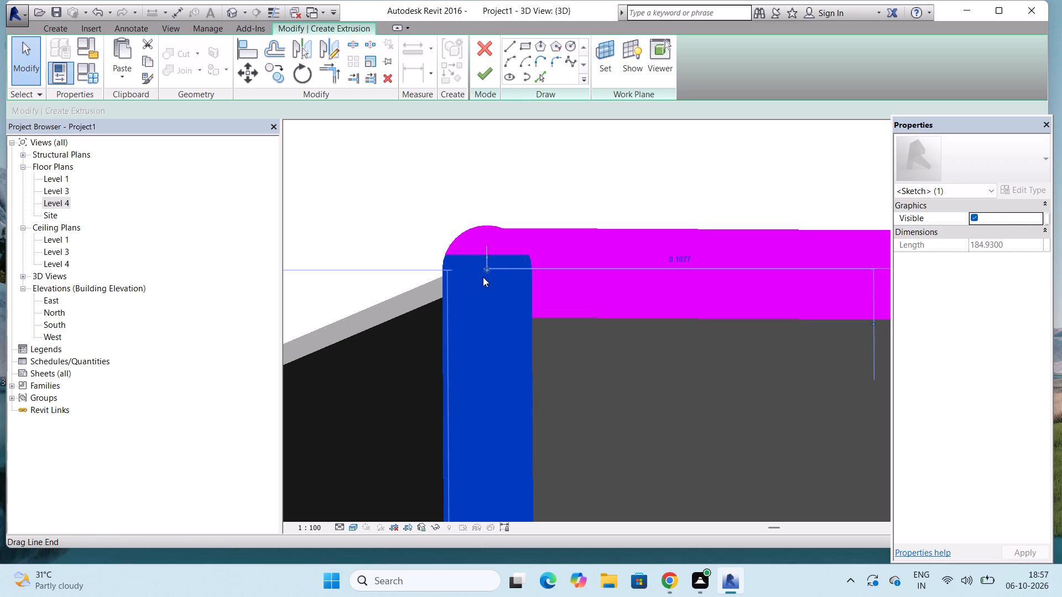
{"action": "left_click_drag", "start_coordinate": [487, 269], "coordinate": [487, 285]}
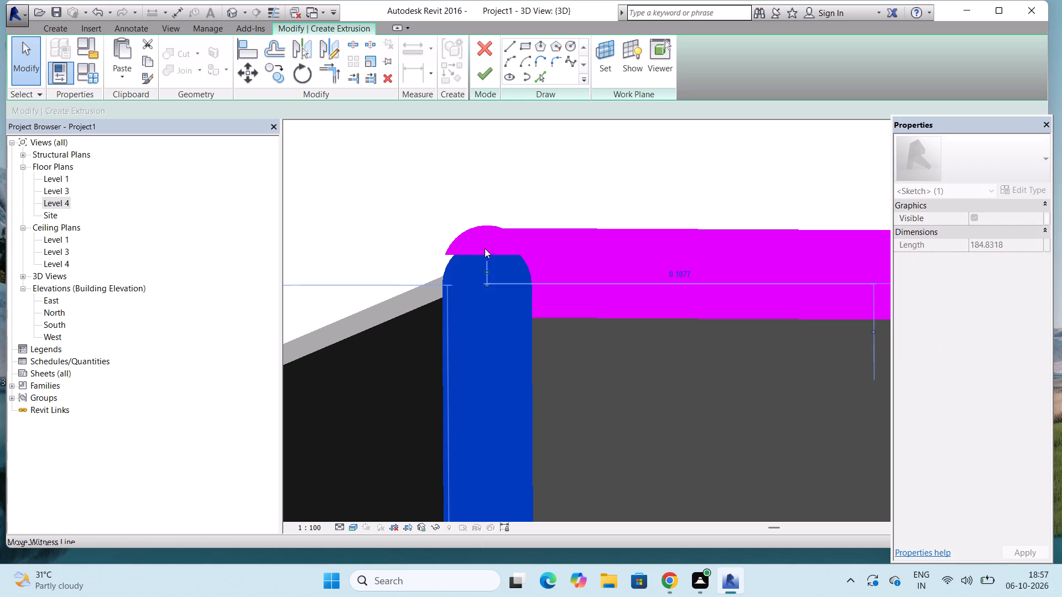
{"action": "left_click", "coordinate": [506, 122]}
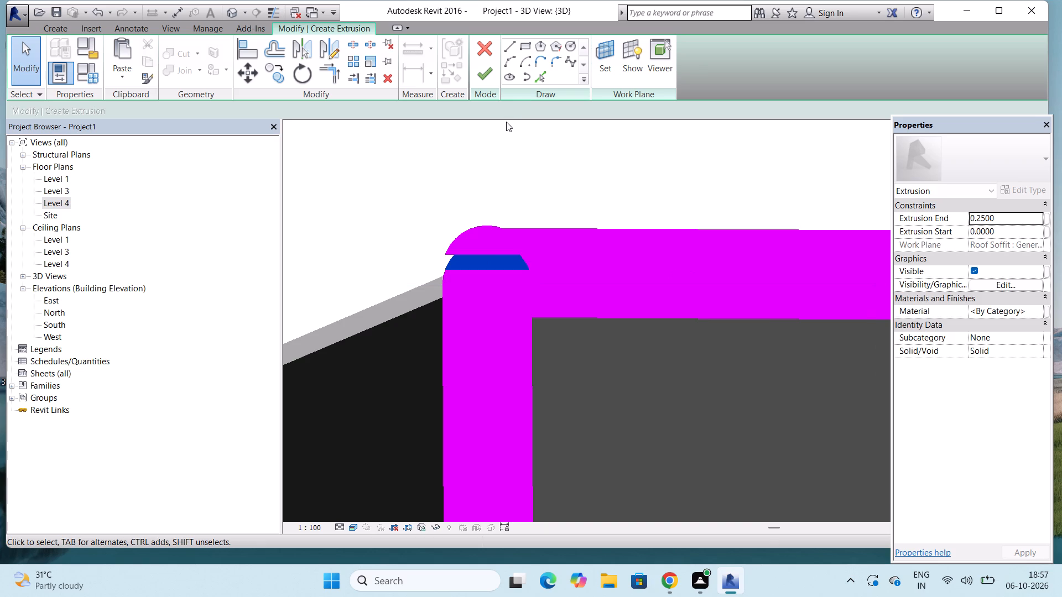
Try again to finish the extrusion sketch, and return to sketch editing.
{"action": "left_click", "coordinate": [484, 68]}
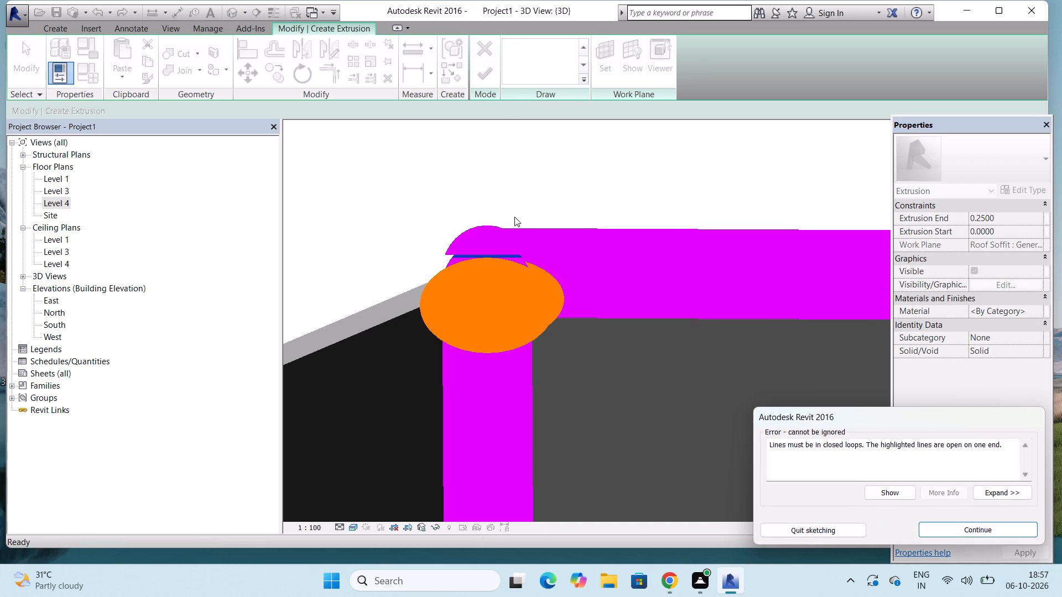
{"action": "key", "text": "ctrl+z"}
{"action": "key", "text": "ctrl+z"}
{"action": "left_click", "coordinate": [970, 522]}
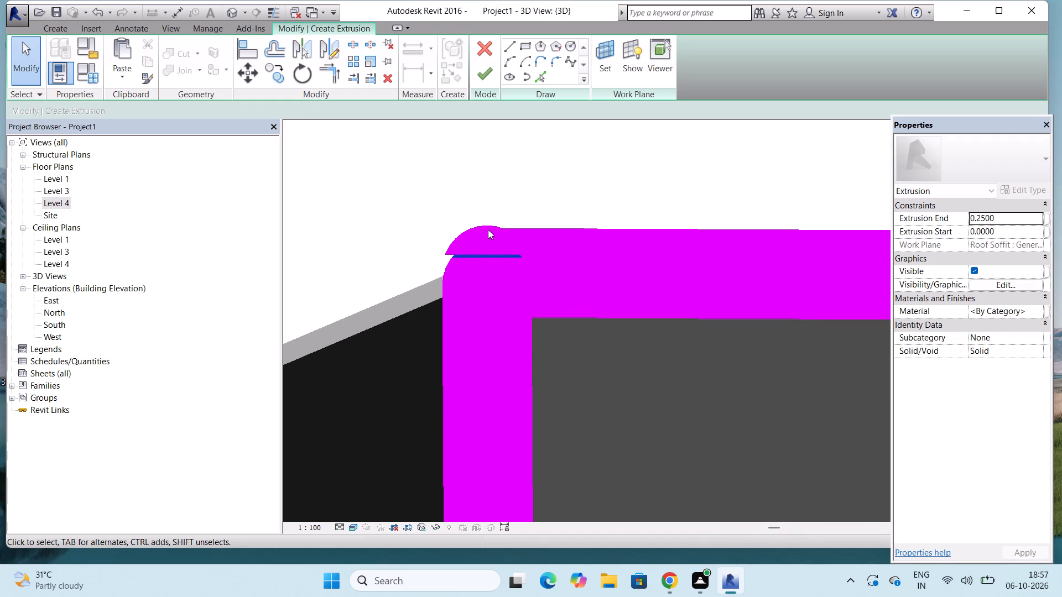
Undo the recent adjustments to the outer vertical line and the top sketch line at the roof corner.
{"action": "left_click_drag", "start_coordinate": [488, 223], "coordinate": [517, 204]}
{"action": "key", "text": "ctrl+z"}
{"action": "key", "text": "ctrl+z"}
{"action": "key", "text": "ctrl+z"}
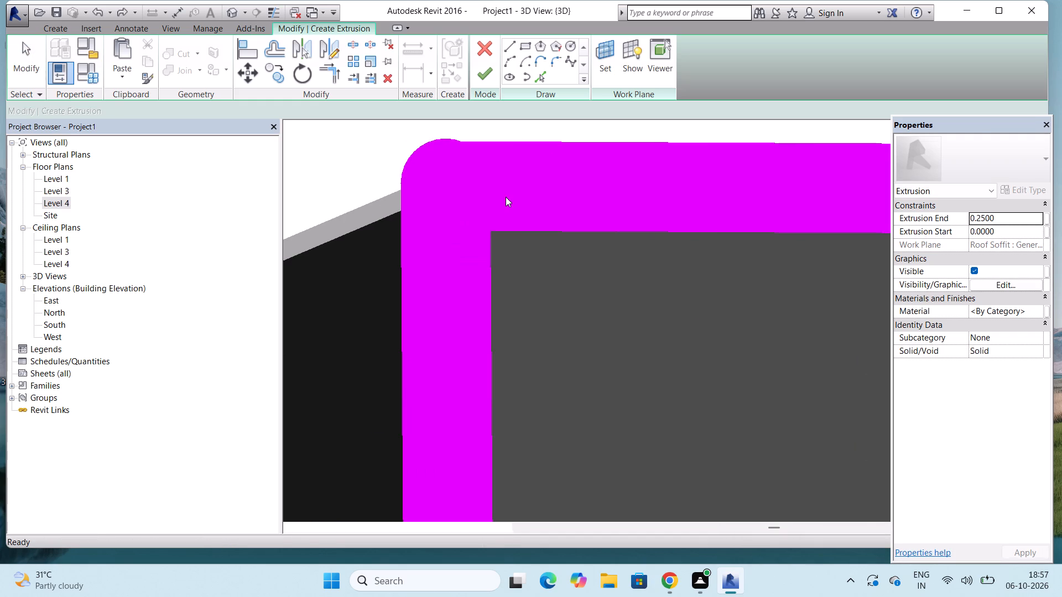
{"action": "key", "text": "ctrl+z"}
{"action": "key", "text": "ctrl+z"}
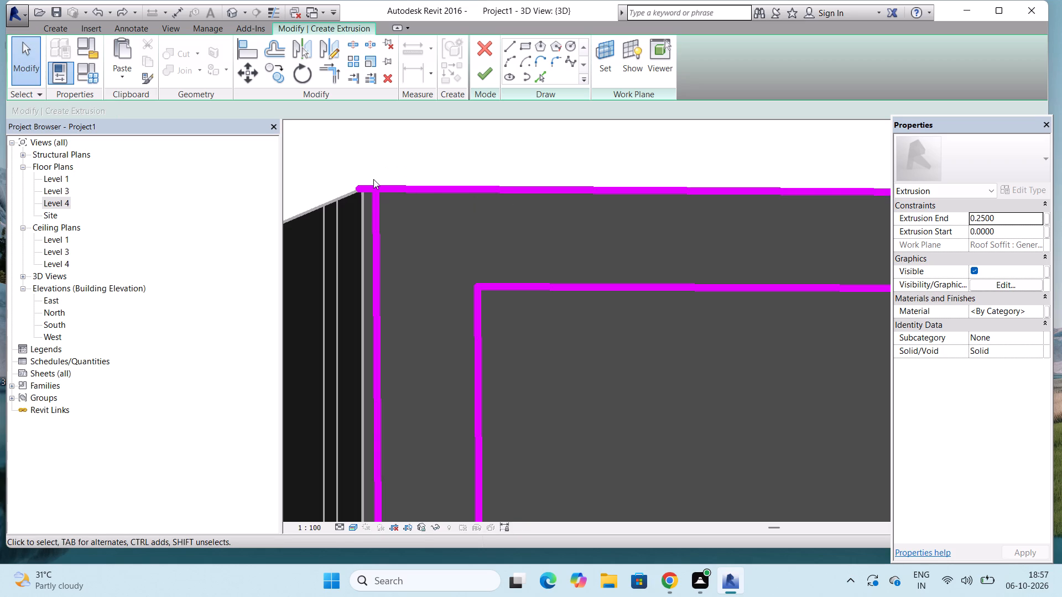
Move the top sketch line's left end onto the outer vertical line's upper end, for a length of about 28.13.
{"action": "scroll", "coordinate": [373, 179], "scroll_direction": "up", "scroll_amount": 11}
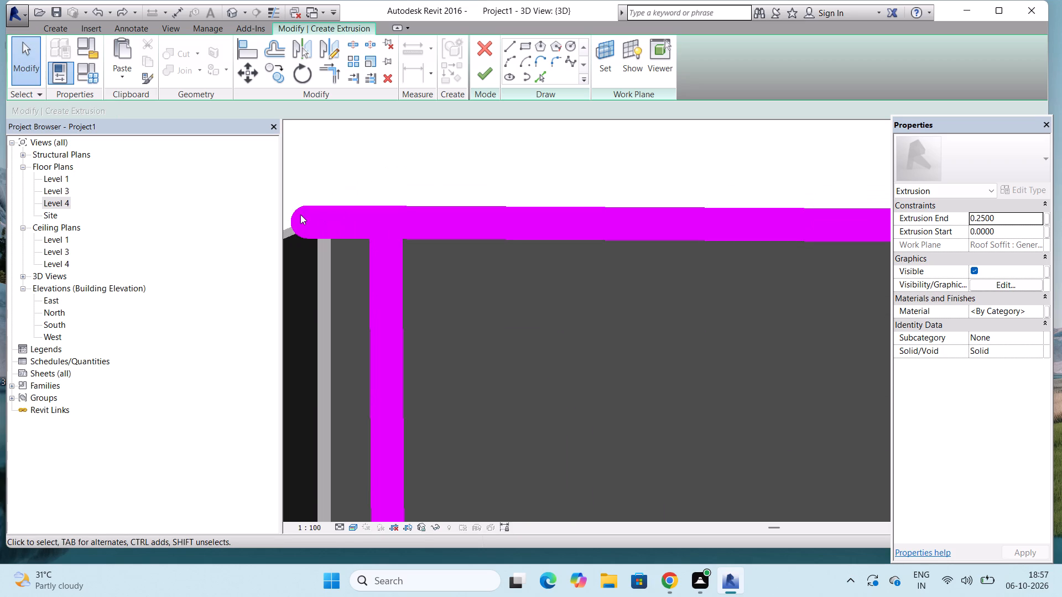
{"action": "left_click", "coordinate": [306, 221]}
{"action": "scroll", "coordinate": [306, 221], "scroll_direction": "up", "scroll_amount": 3}
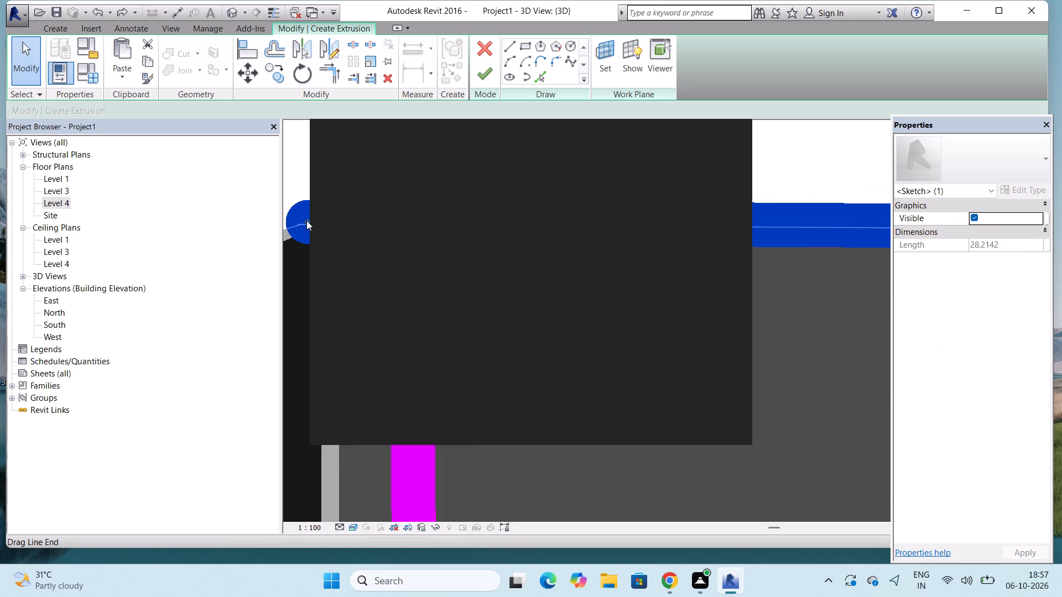
{"action": "scroll", "coordinate": [306, 221], "scroll_direction": "up", "scroll_amount": 2}
{"action": "left_click", "coordinate": [724, 137]}
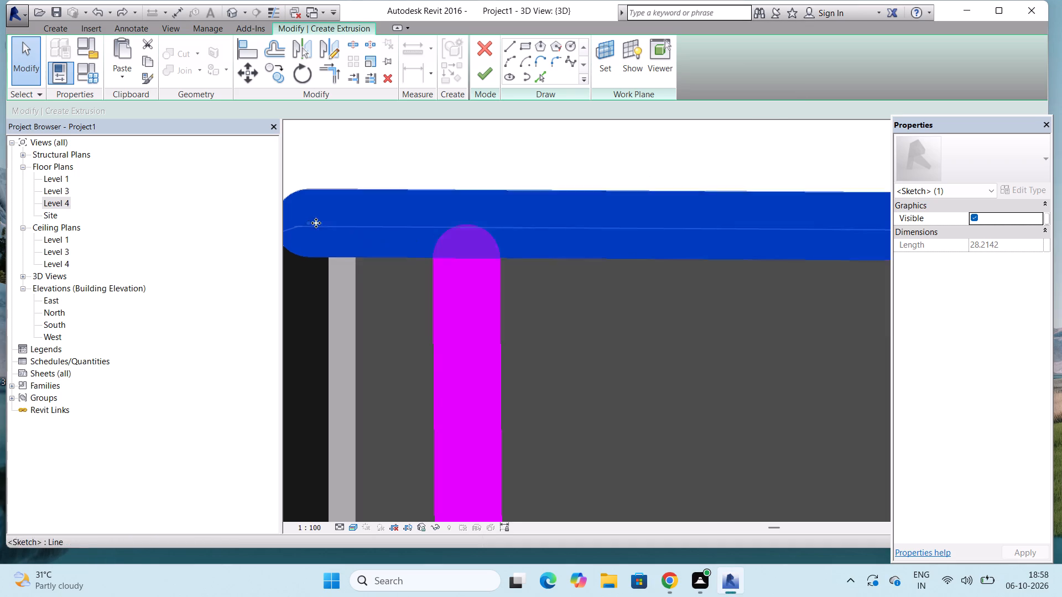
{"action": "left_click_drag", "start_coordinate": [309, 223], "coordinate": [369, 233]}
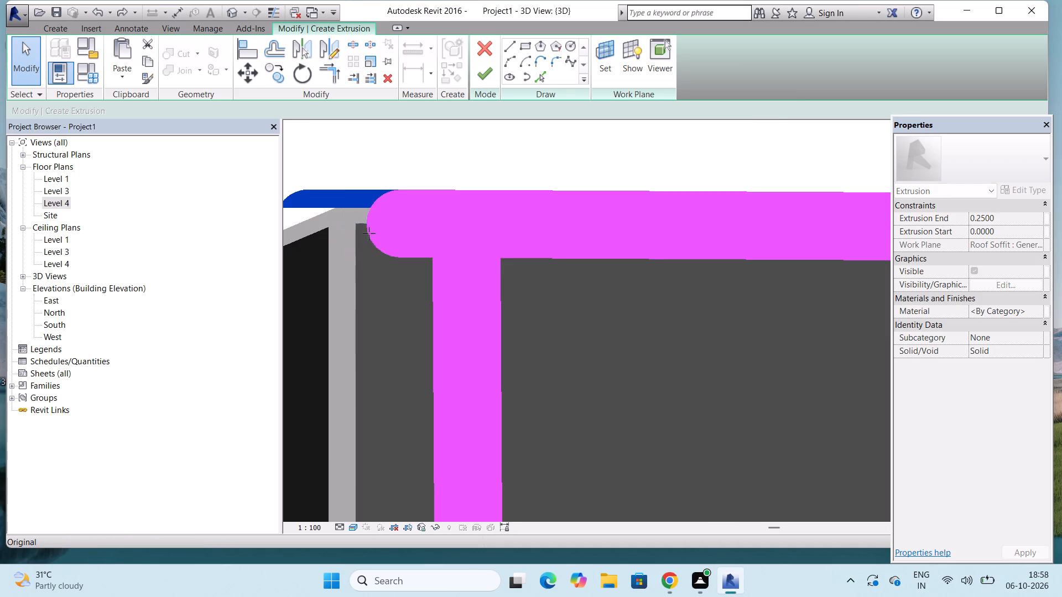
{"action": "left_click_drag", "start_coordinate": [369, 233], "coordinate": [481, 257]}
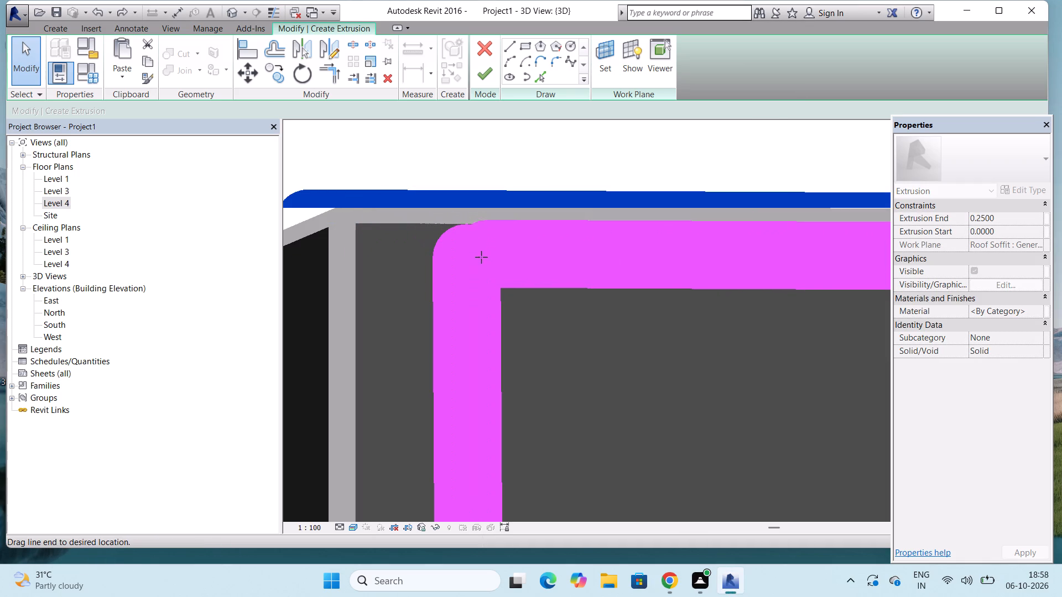
{"action": "left_click_drag", "start_coordinate": [481, 257], "coordinate": [478, 244]}
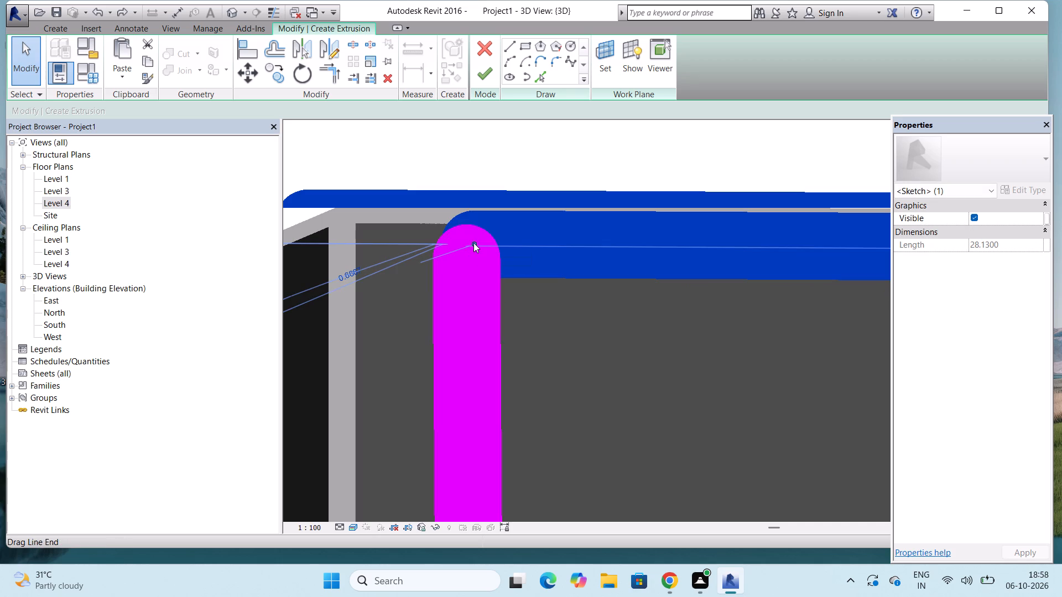
{"action": "left_click", "coordinate": [435, 304]}
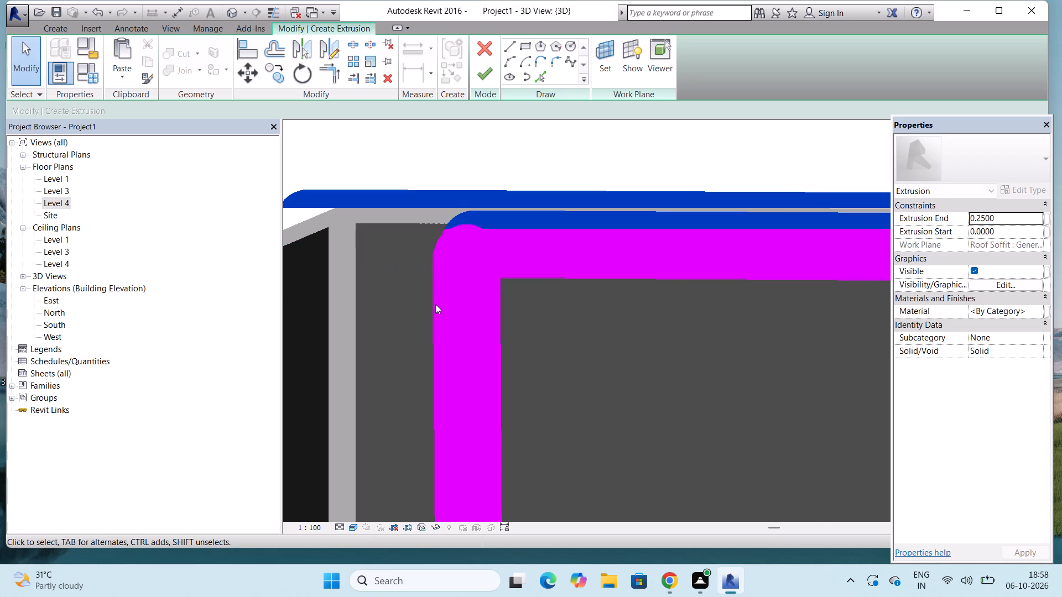
{"action": "left_click", "coordinate": [435, 304]}
{"action": "left_click", "coordinate": [420, 141]}
{"action": "scroll", "coordinate": [633, 317], "scroll_direction": "down", "scroll_amount": 10}
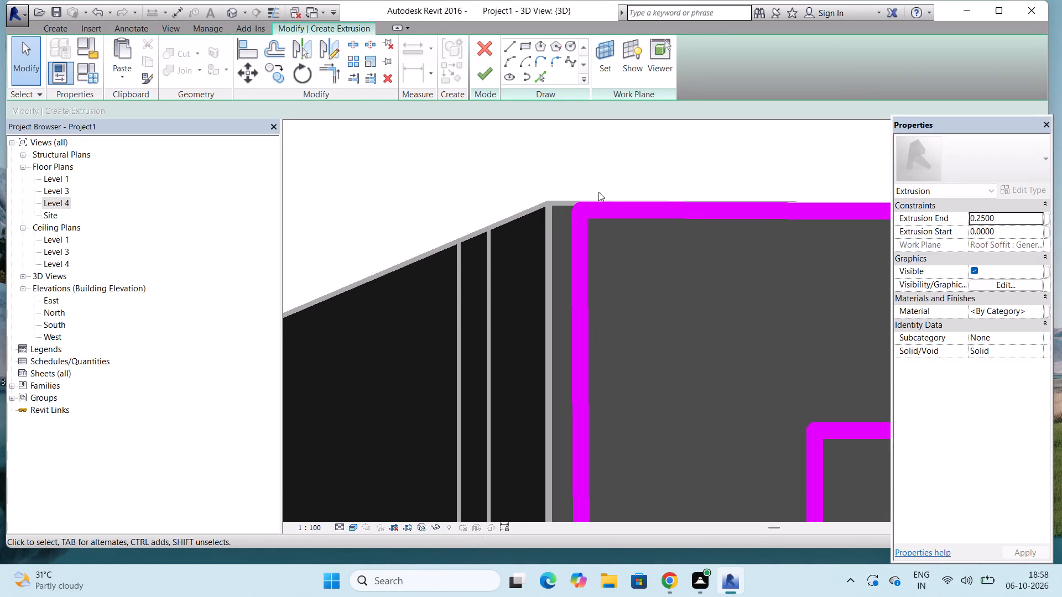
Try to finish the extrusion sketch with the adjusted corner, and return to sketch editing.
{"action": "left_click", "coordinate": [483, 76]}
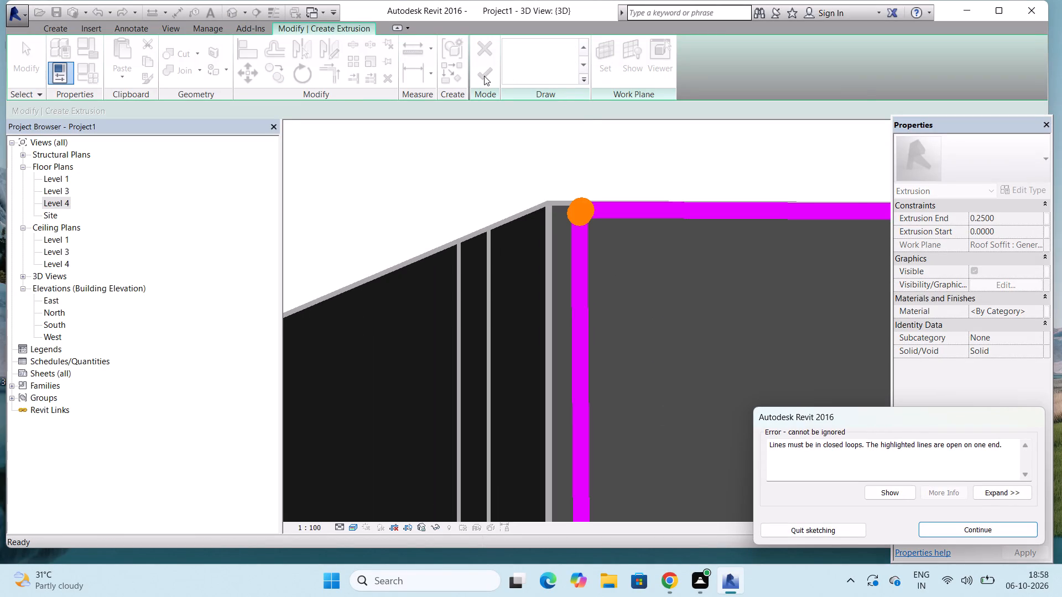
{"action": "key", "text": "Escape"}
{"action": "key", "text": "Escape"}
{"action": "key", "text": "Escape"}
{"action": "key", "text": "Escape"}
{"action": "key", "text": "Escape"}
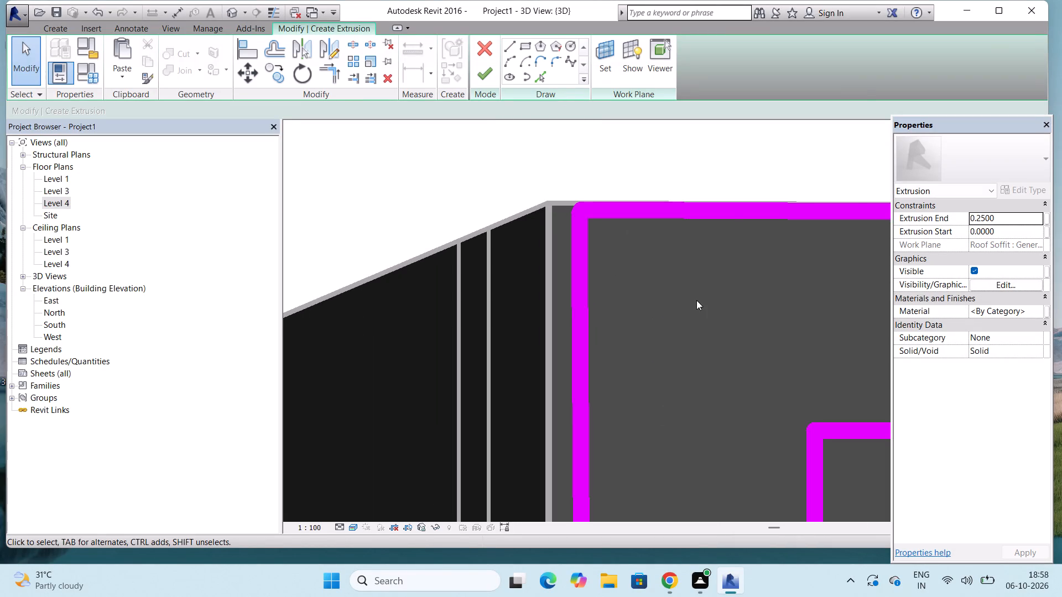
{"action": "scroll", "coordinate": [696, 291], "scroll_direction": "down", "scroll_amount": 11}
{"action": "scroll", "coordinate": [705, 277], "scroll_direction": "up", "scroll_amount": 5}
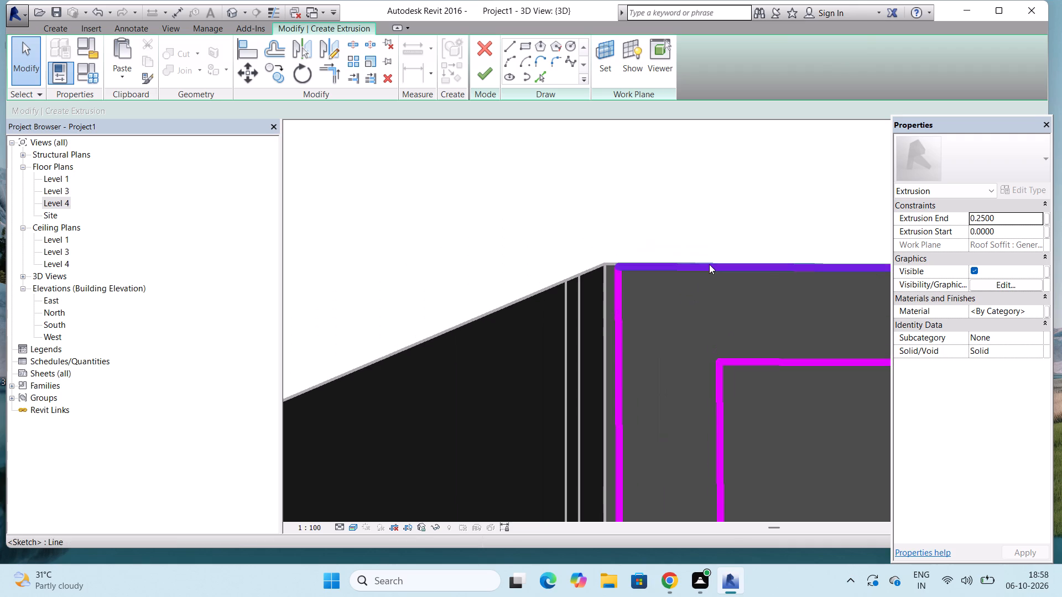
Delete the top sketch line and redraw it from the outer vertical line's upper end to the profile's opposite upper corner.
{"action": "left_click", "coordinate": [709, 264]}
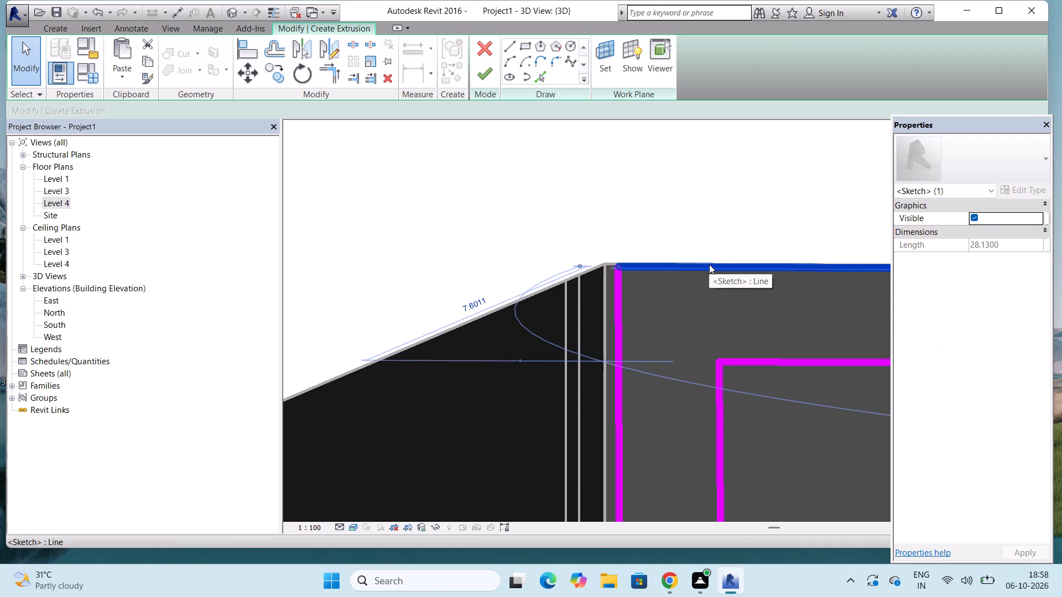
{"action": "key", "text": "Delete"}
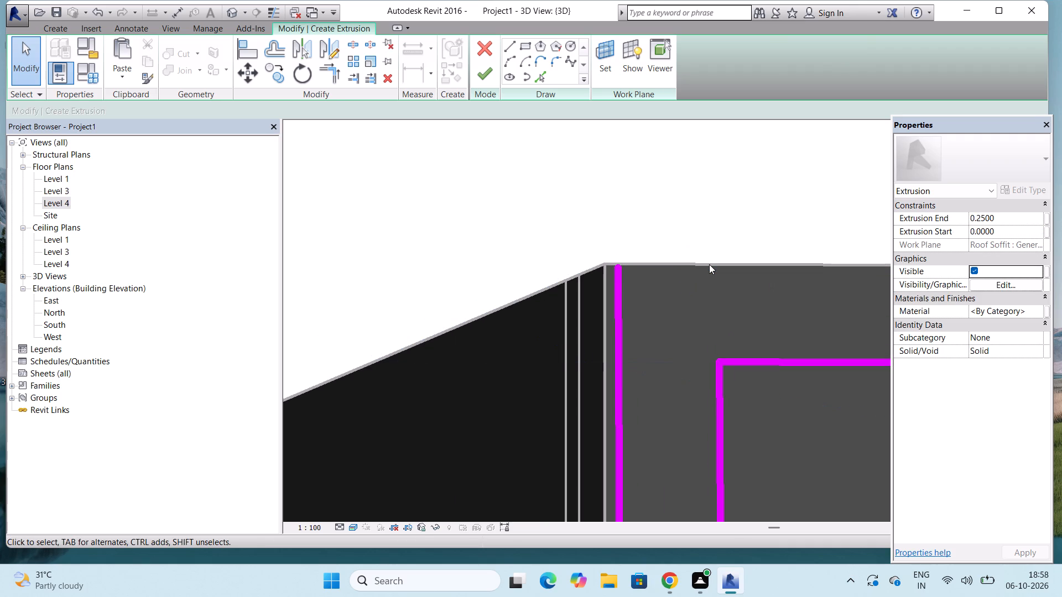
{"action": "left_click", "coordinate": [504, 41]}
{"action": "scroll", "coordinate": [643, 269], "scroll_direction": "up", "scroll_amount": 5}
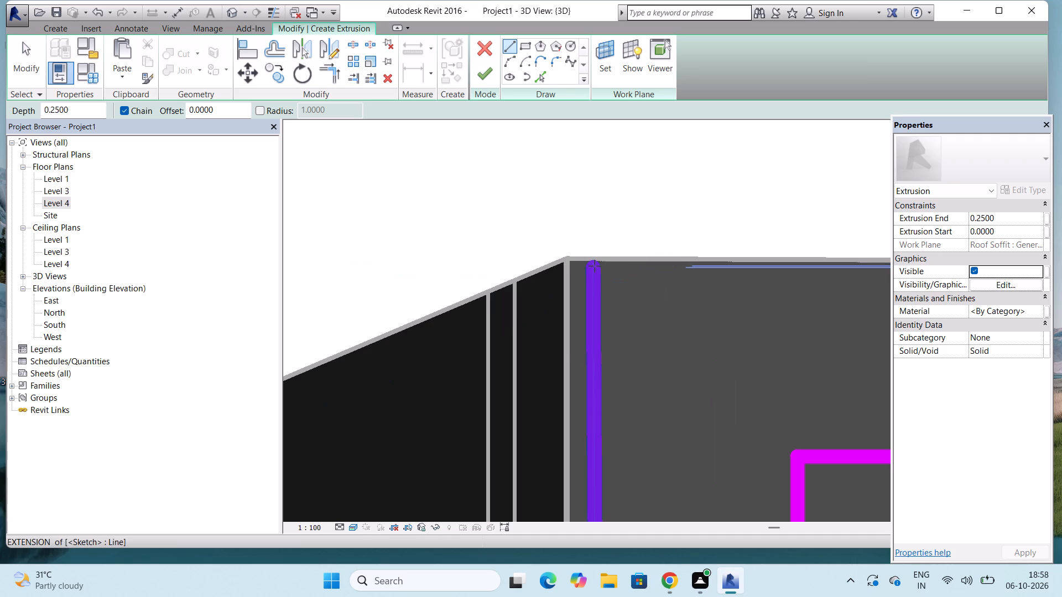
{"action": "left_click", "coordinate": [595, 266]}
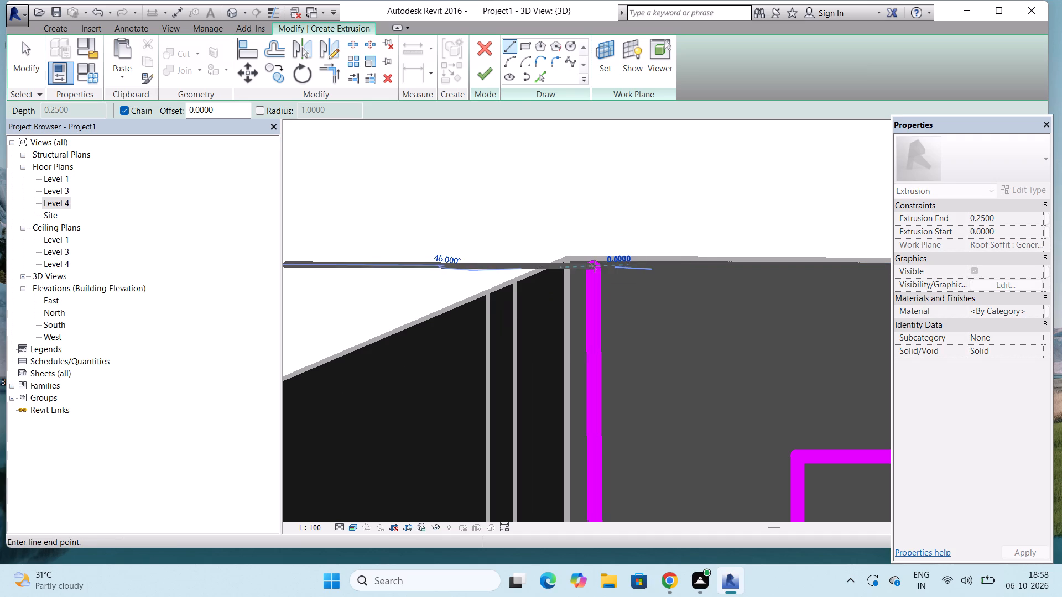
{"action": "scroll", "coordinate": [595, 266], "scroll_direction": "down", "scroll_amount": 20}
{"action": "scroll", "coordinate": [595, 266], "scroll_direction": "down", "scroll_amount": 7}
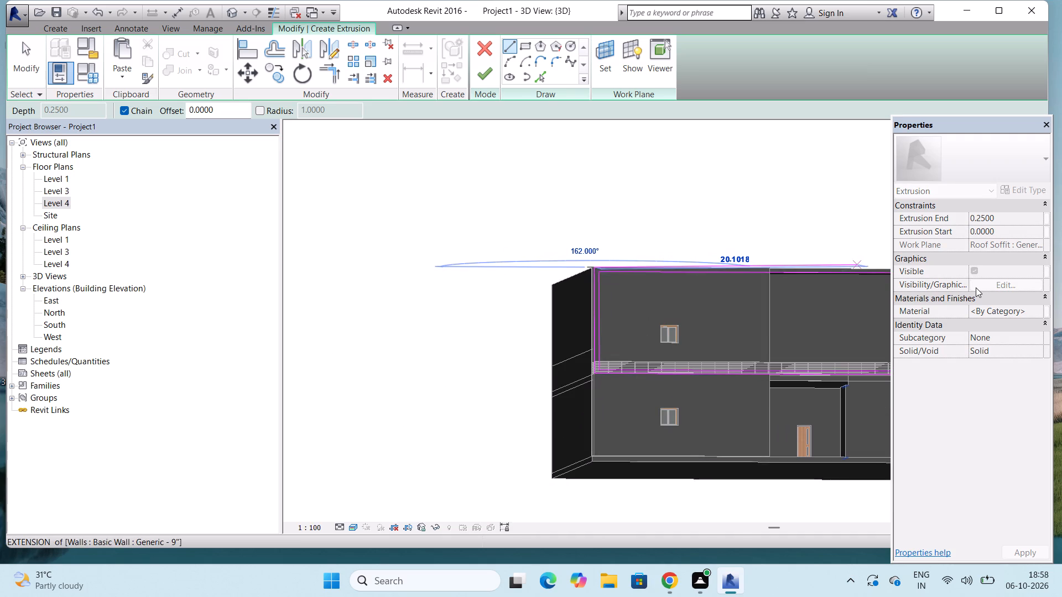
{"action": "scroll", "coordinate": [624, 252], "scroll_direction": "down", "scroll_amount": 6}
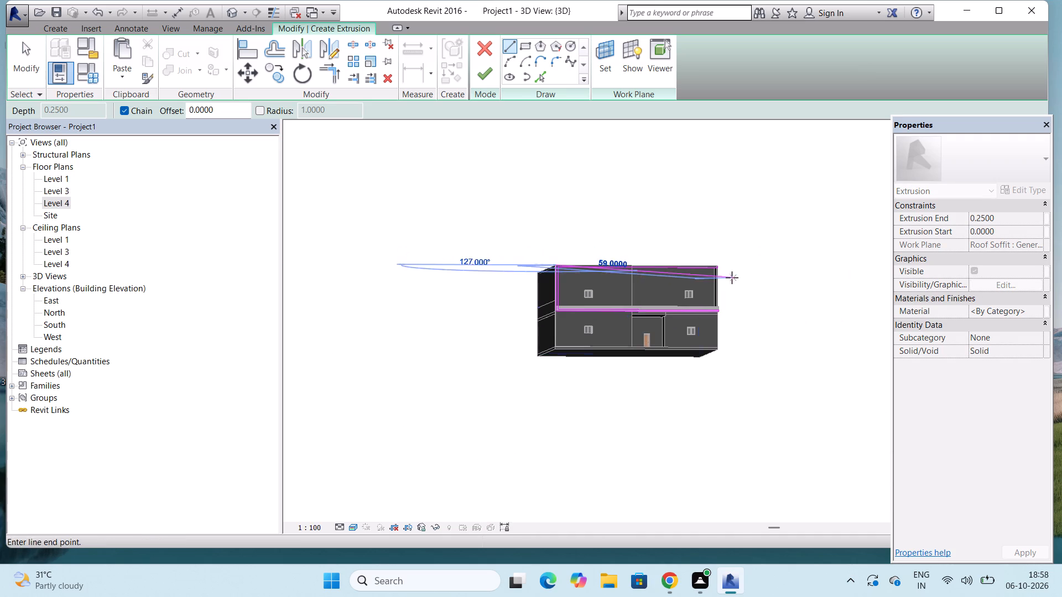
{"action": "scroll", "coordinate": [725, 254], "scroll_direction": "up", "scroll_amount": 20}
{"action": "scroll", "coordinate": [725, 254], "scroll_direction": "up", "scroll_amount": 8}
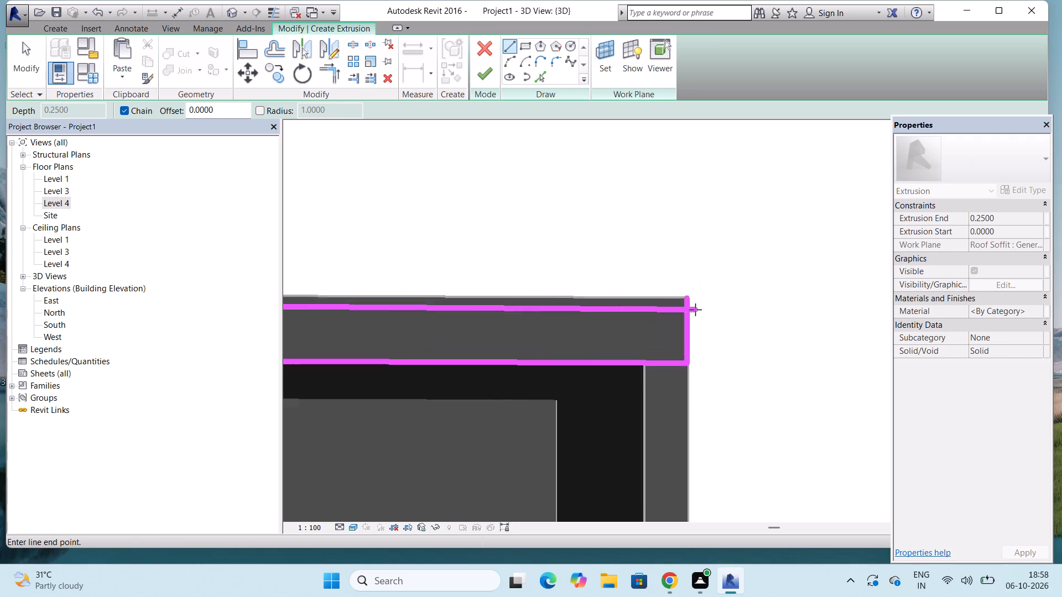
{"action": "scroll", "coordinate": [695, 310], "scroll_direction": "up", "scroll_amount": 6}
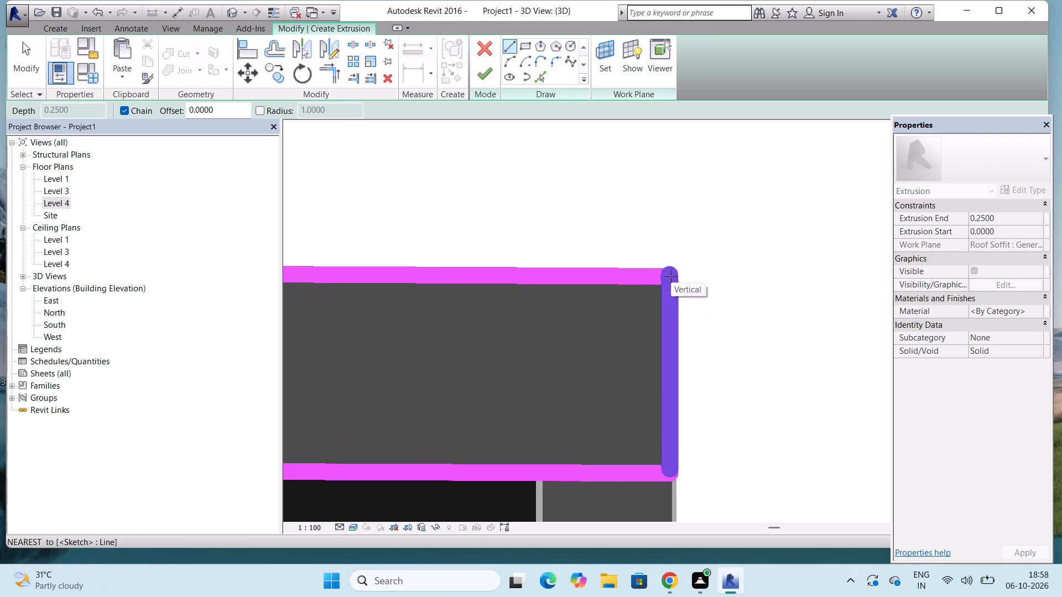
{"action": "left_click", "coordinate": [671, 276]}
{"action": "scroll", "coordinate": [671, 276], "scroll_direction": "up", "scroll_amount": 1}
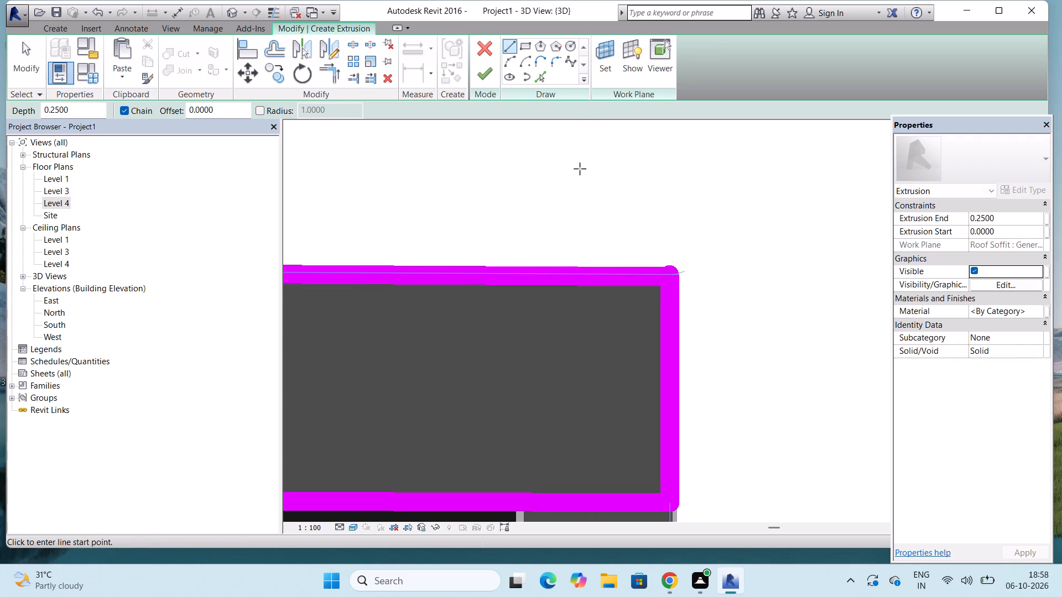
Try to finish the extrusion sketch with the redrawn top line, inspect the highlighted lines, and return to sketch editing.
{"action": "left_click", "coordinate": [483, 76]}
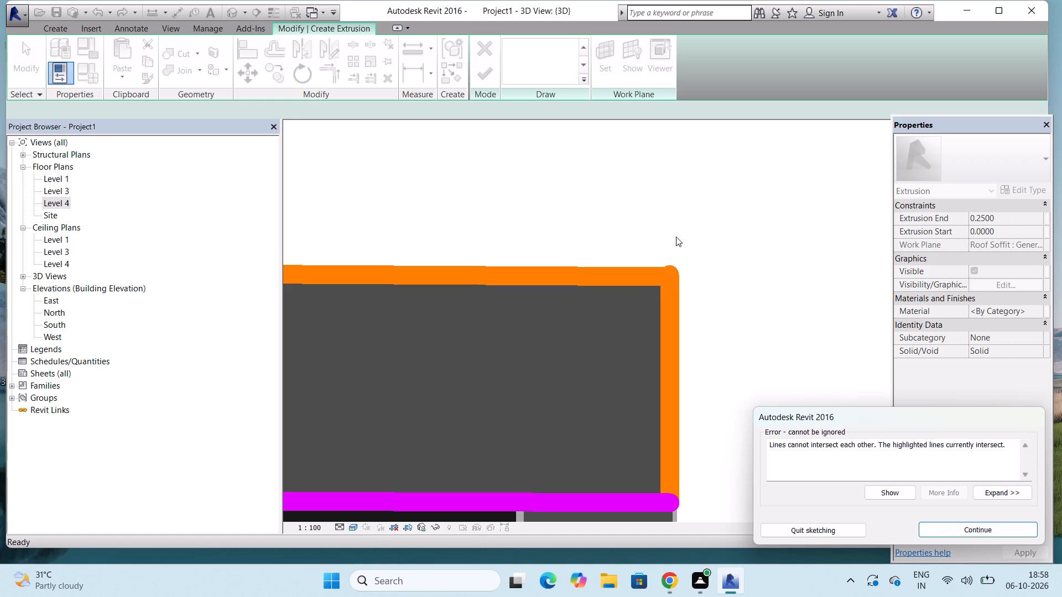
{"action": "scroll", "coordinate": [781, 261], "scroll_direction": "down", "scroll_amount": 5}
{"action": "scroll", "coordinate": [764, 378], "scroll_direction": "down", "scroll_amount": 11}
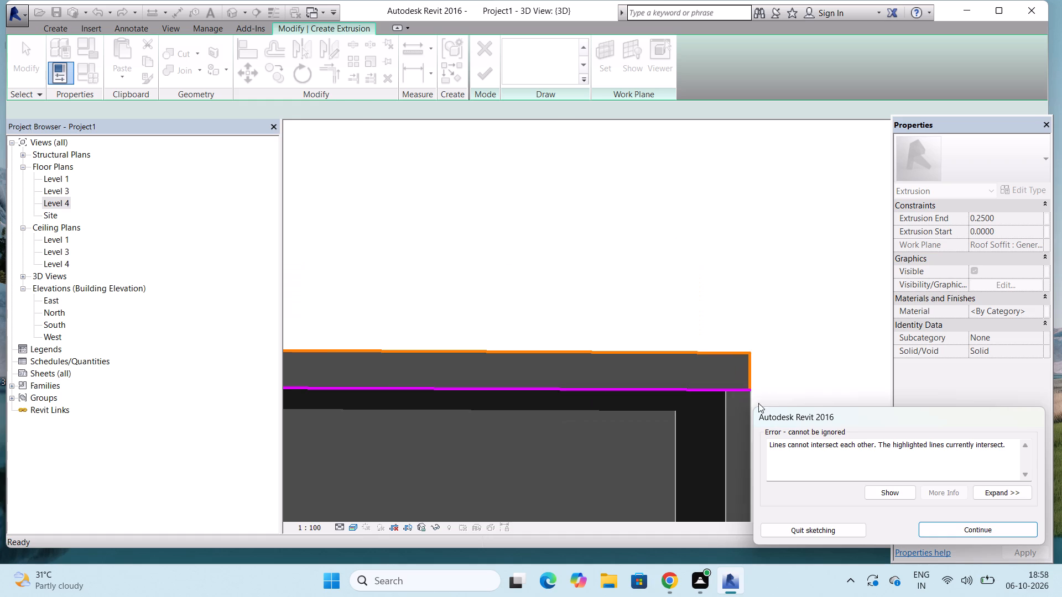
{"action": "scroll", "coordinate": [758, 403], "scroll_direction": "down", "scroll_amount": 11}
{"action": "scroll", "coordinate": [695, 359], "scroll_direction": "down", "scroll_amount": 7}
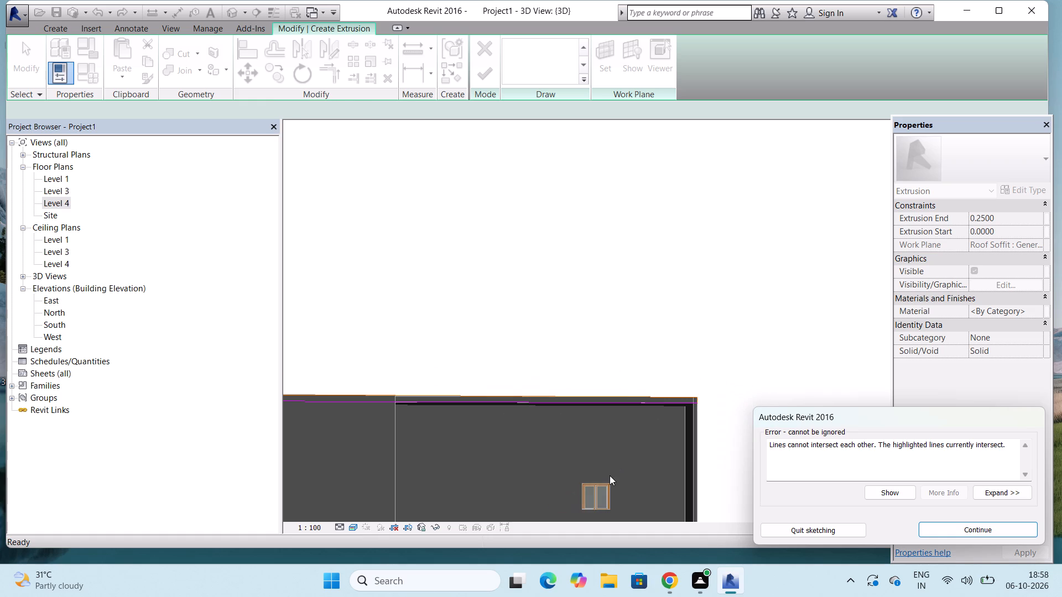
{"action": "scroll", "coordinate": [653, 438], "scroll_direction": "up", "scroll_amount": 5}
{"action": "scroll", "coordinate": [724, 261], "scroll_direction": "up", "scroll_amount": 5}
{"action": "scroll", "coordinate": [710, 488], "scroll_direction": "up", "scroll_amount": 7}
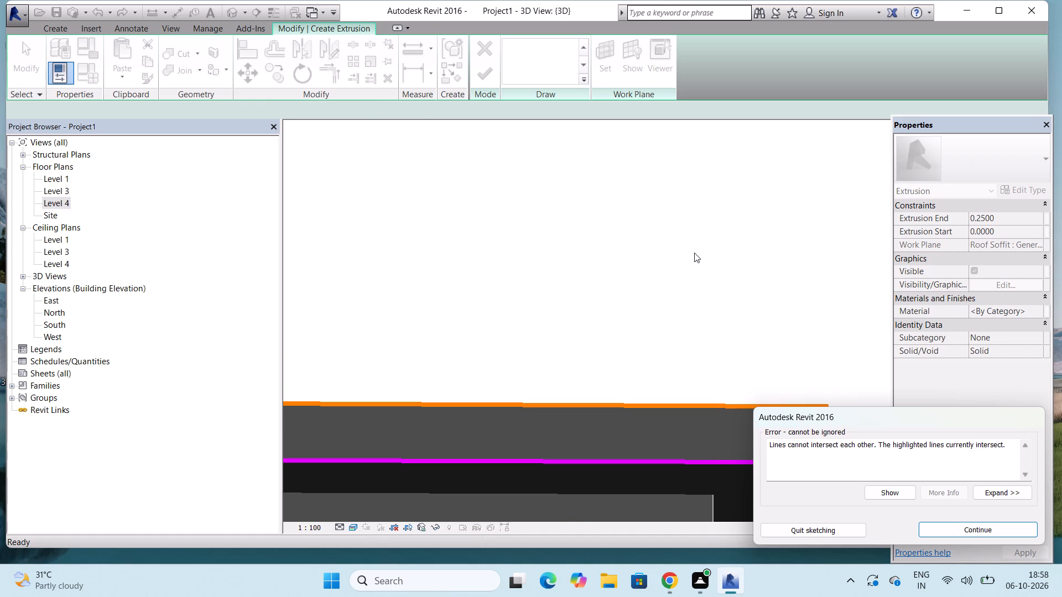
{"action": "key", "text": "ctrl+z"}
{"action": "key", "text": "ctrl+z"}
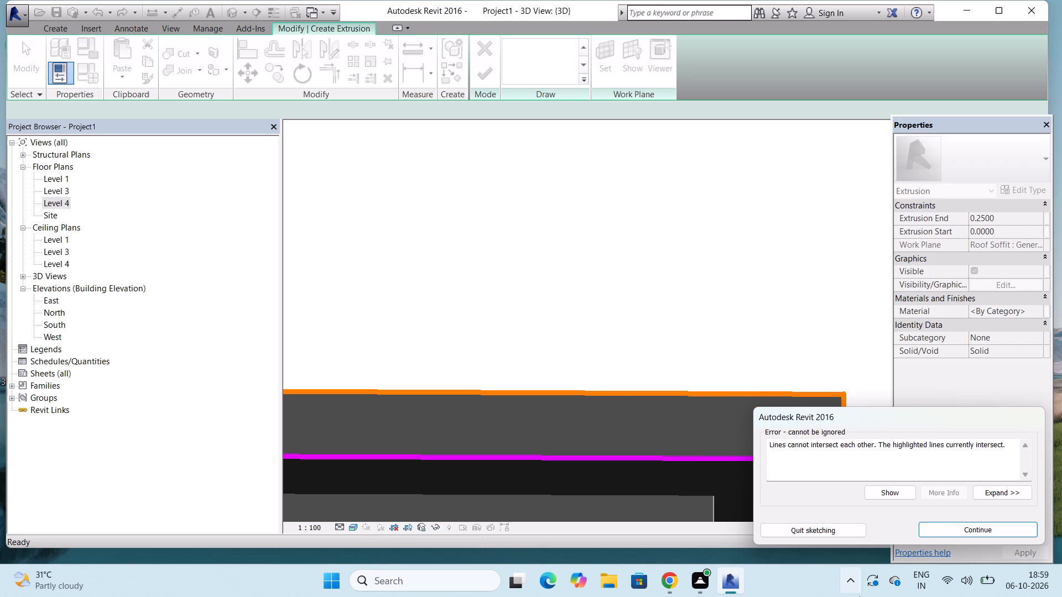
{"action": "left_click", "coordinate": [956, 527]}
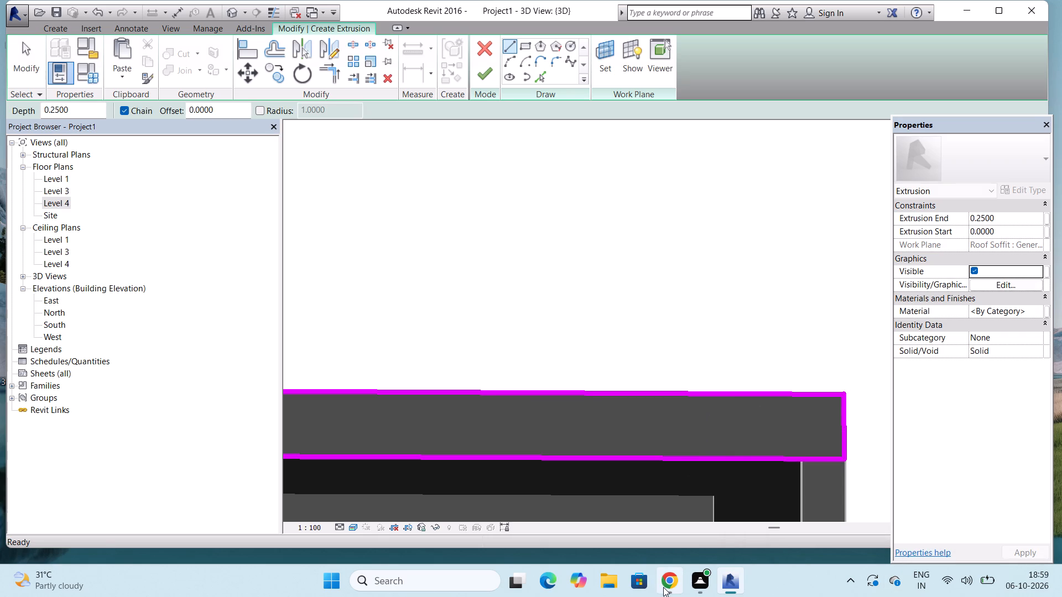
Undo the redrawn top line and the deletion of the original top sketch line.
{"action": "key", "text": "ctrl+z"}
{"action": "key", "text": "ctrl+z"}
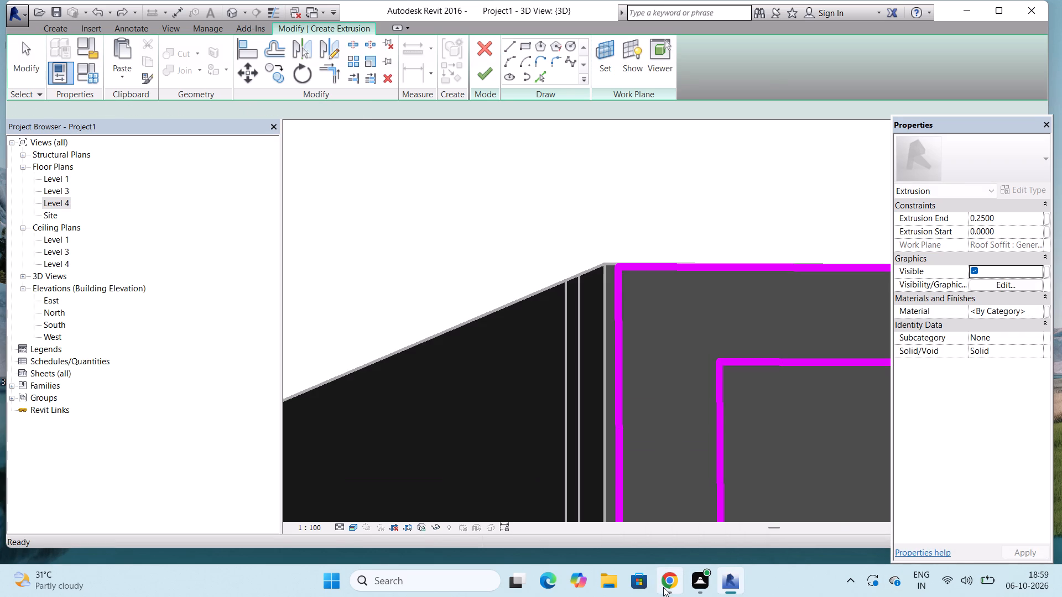
Dismiss the notification card and examine the top sketch line where it meets the short vertical line at the far upper corner.
{"action": "scroll", "coordinate": [577, 309], "scroll_direction": "down", "scroll_amount": 20}
{"action": "scroll", "coordinate": [577, 309], "scroll_direction": "down", "scroll_amount": 4}
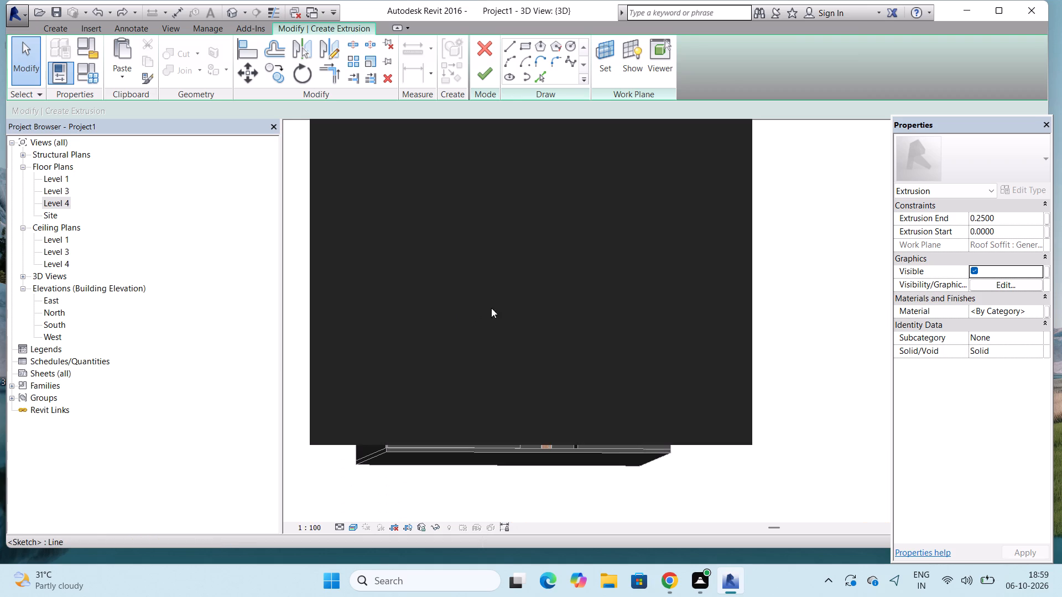
{"action": "left_click", "coordinate": [724, 140]}
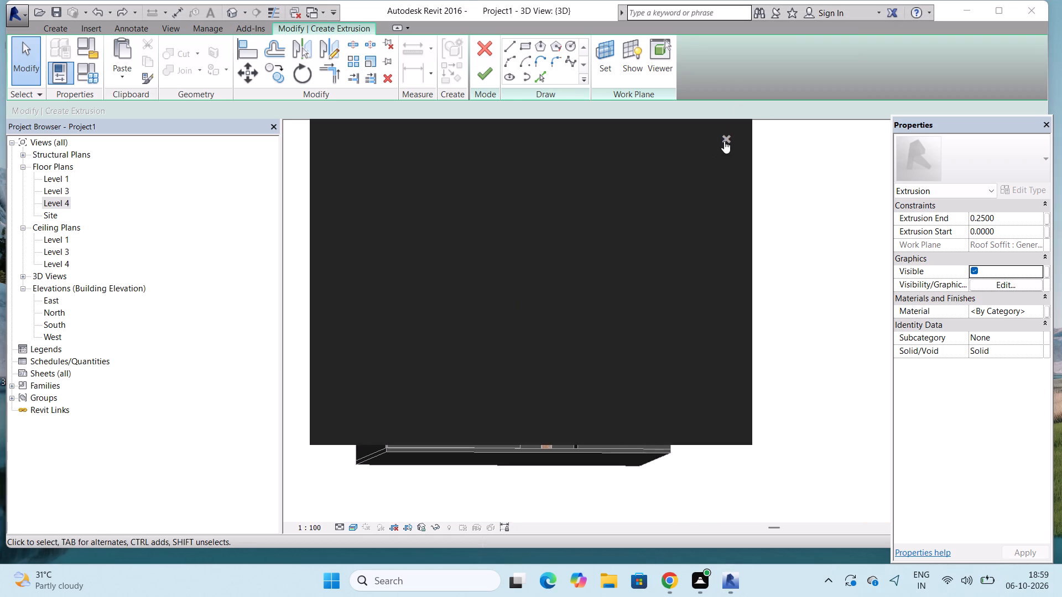
{"action": "scroll", "coordinate": [650, 308], "scroll_direction": "up", "scroll_amount": 9}
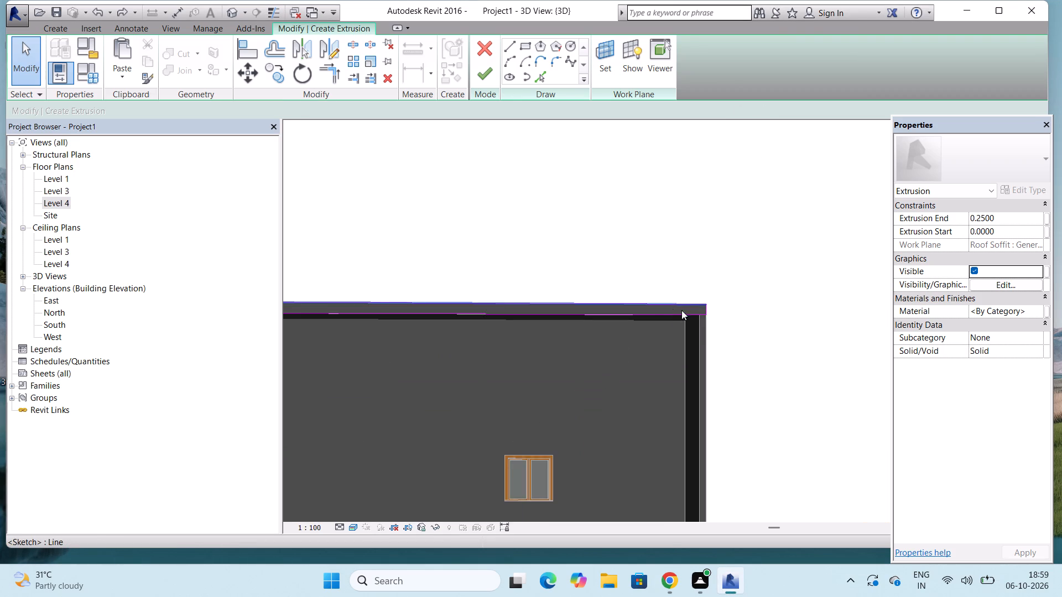
{"action": "scroll", "coordinate": [696, 317], "scroll_direction": "up", "scroll_amount": 17}
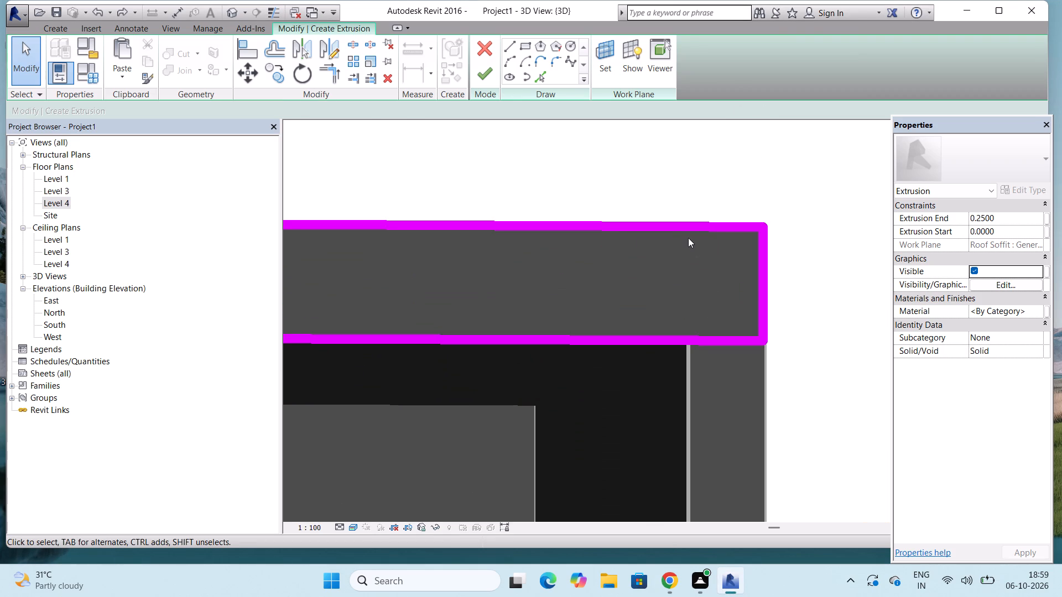
{"action": "scroll", "coordinate": [744, 233], "scroll_direction": "up", "scroll_amount": 7}
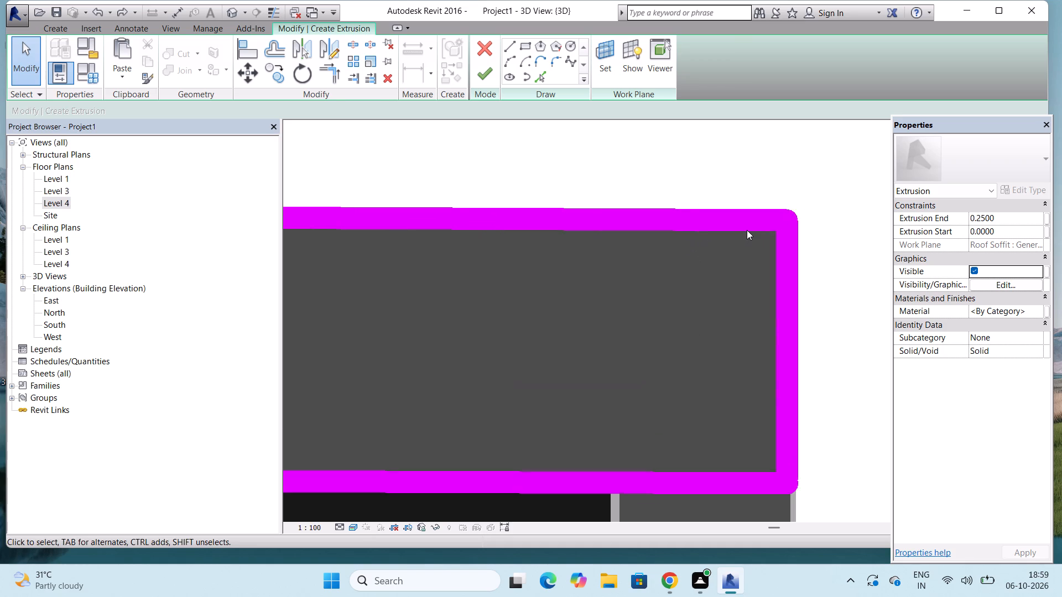
{"action": "left_click", "coordinate": [772, 224]}
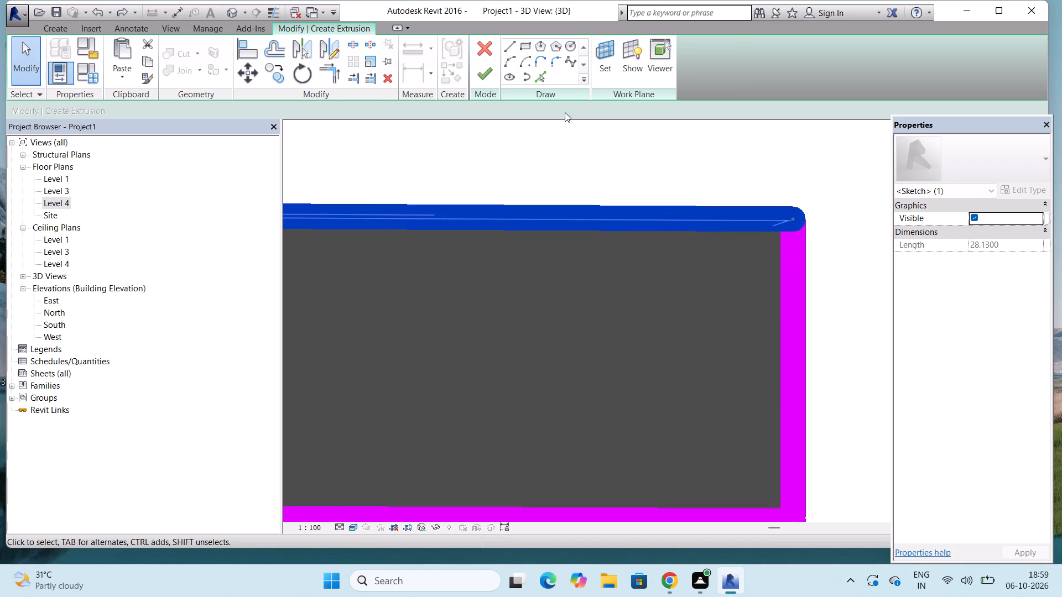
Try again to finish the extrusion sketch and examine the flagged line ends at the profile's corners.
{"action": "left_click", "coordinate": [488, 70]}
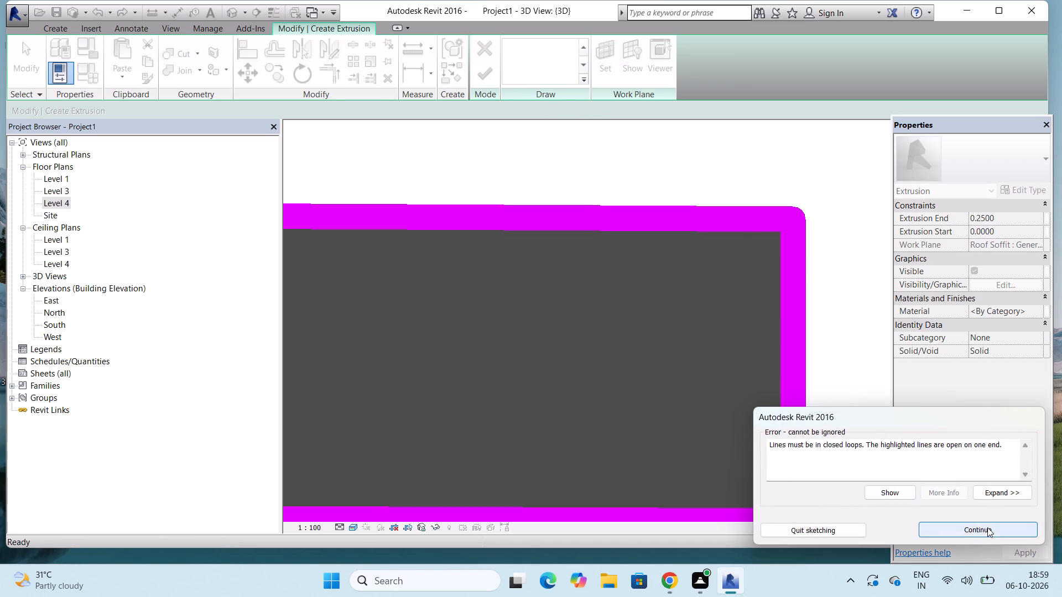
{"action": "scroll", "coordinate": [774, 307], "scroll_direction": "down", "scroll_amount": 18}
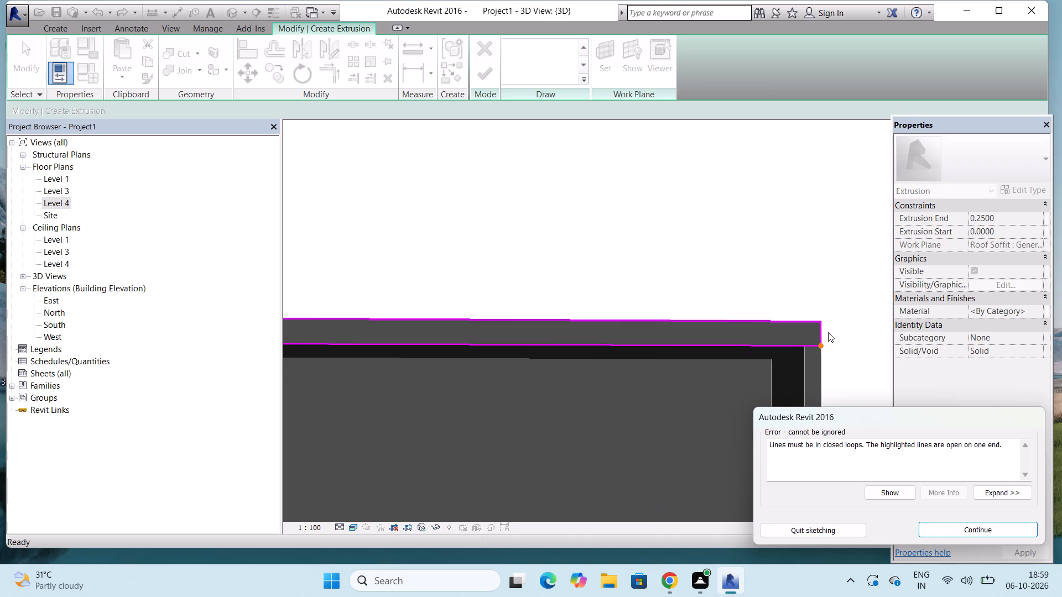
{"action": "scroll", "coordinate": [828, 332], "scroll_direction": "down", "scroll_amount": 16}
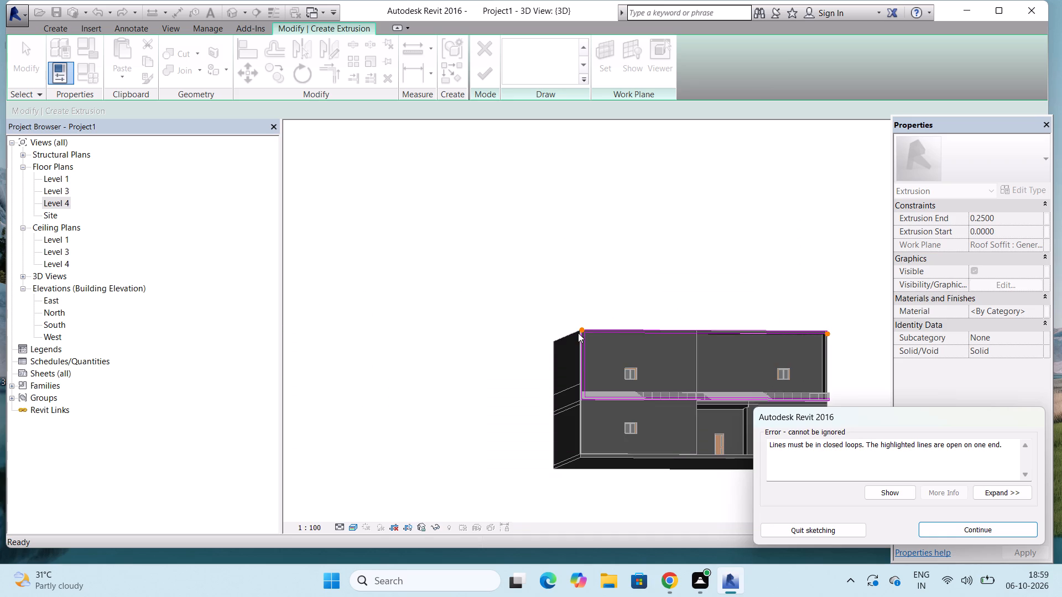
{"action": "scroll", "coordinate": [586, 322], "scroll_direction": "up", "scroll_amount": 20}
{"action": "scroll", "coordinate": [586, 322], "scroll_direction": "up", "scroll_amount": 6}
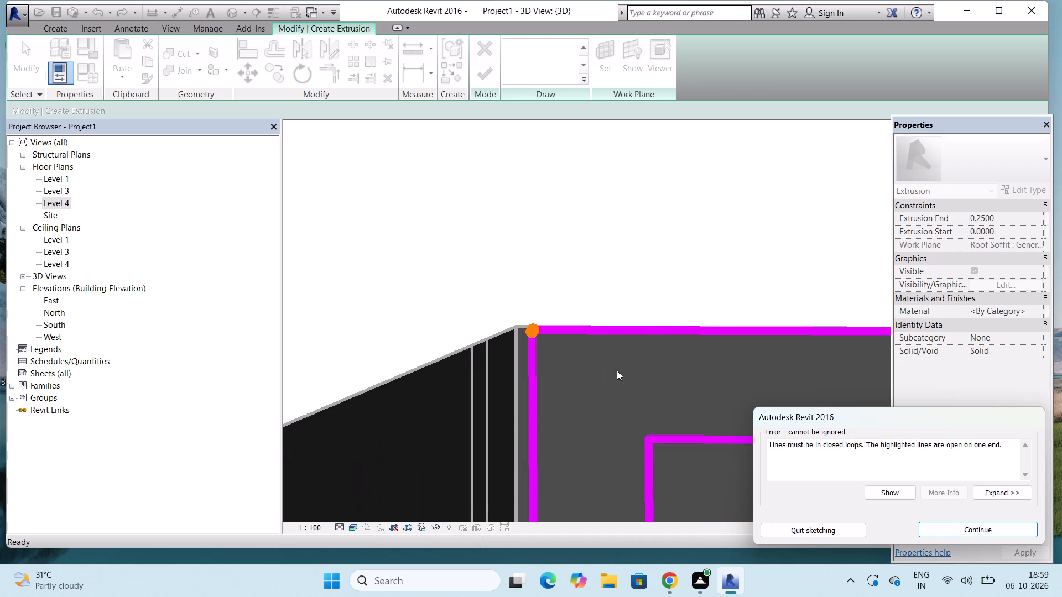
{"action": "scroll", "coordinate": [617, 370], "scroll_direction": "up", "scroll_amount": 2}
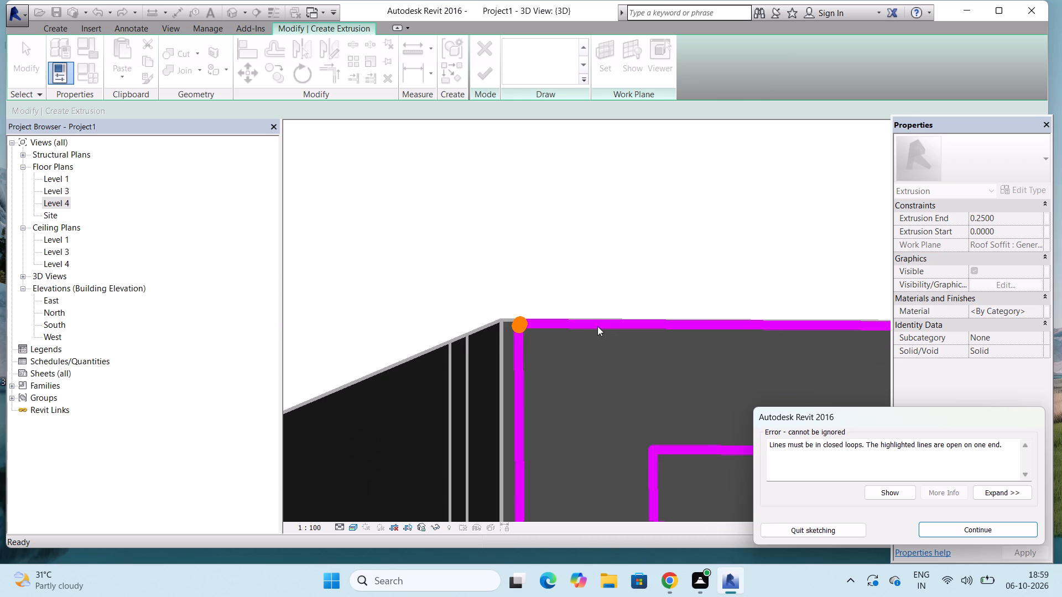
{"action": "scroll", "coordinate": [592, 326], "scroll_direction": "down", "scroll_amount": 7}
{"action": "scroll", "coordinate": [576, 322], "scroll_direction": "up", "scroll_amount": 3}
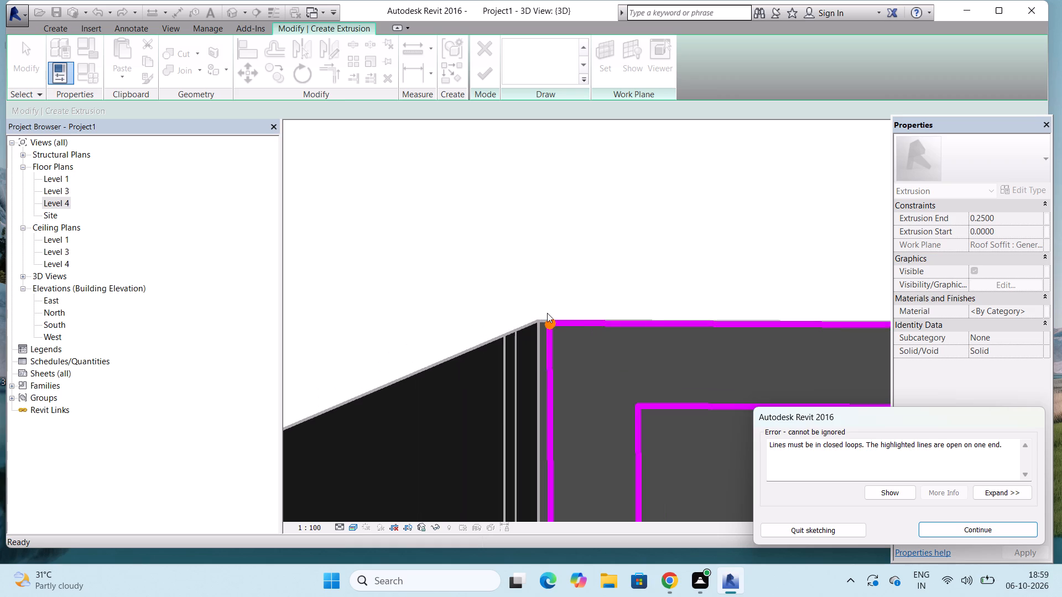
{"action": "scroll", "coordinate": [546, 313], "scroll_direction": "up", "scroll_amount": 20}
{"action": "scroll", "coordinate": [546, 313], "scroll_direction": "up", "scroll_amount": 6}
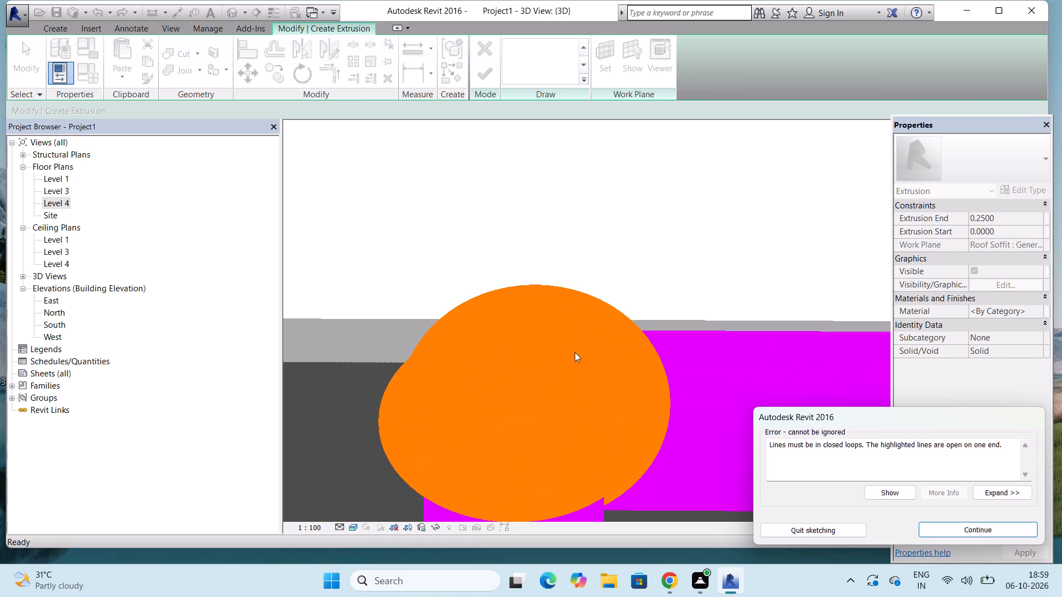
Quit sketching and discard the extrusion, closing the in-place wall model by accepting deletion of its empty family.
{"action": "left_click", "coordinate": [860, 526]}
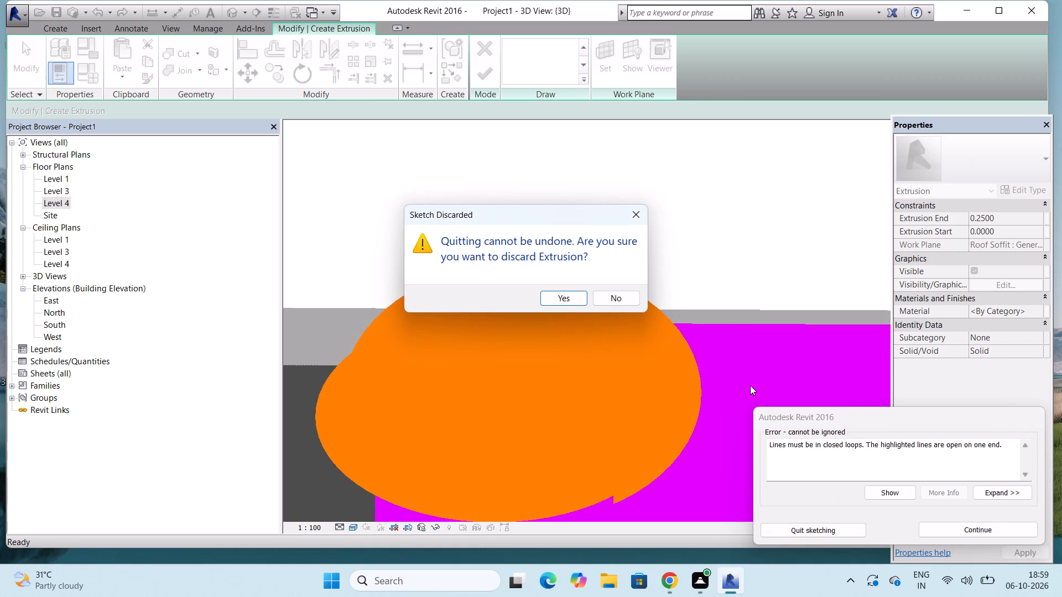
{"action": "left_click", "coordinate": [574, 290]}
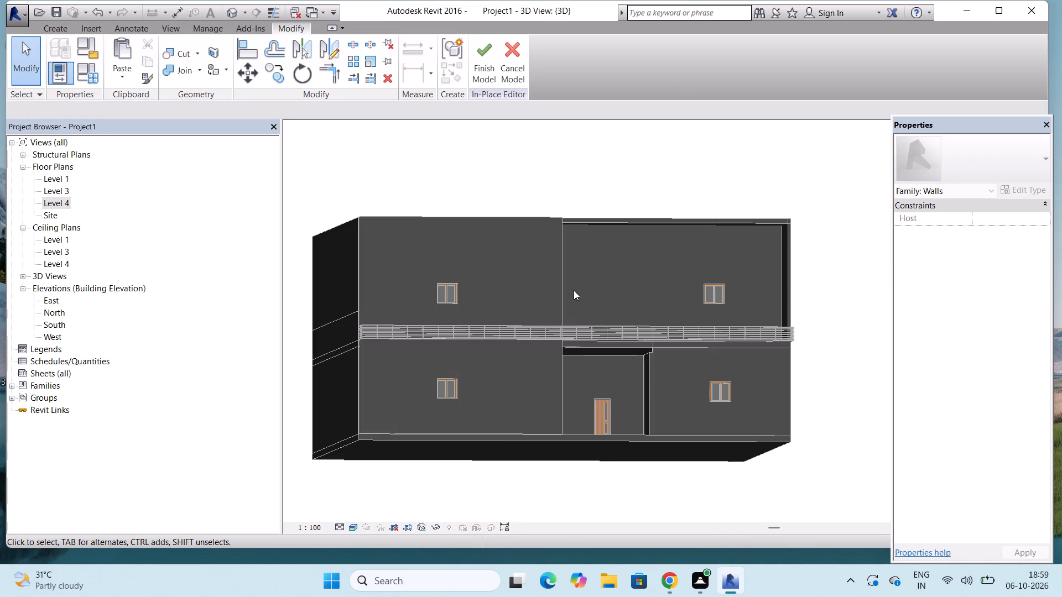
{"action": "left_click", "coordinate": [494, 74]}
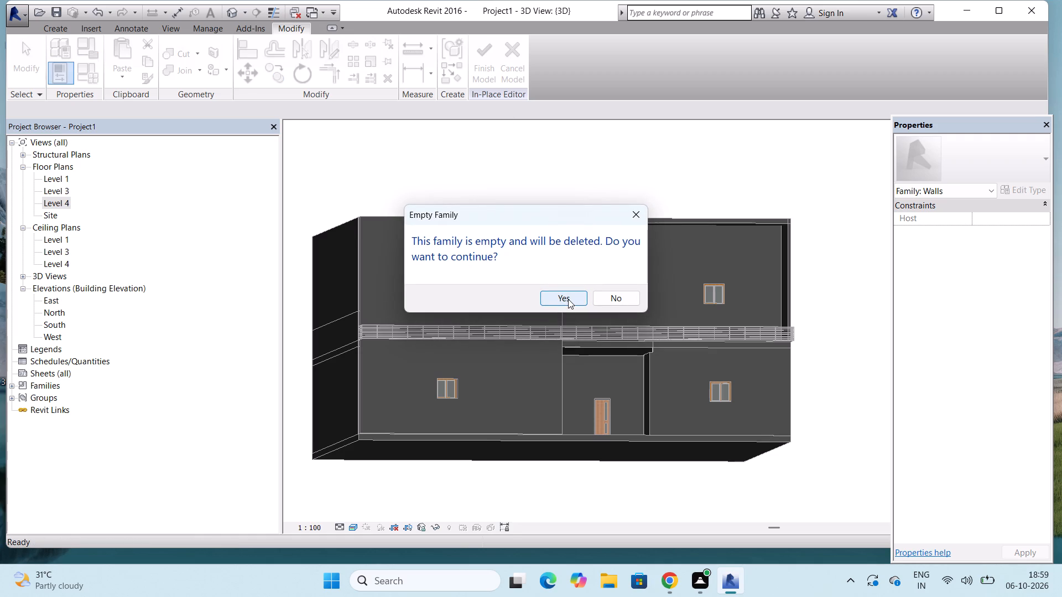
{"action": "left_click", "coordinate": [568, 299]}
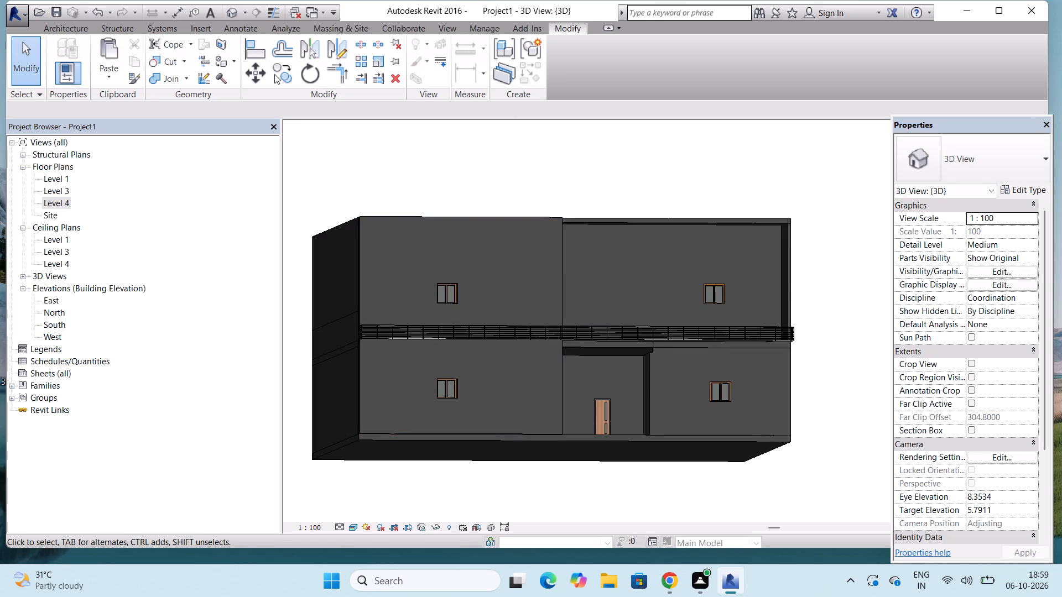
Start a new in-place model component in the Walls category, keeping the proposed name.
{"action": "left_click", "coordinate": [81, 27]}
{"action": "left_click", "coordinate": [166, 72]}
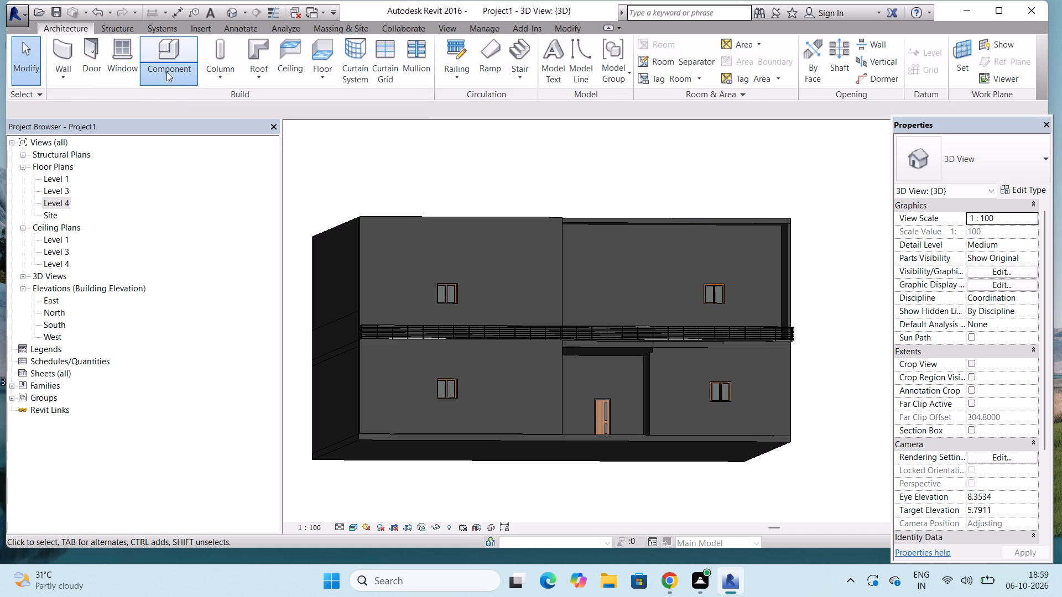
{"action": "left_click", "coordinate": [186, 134]}
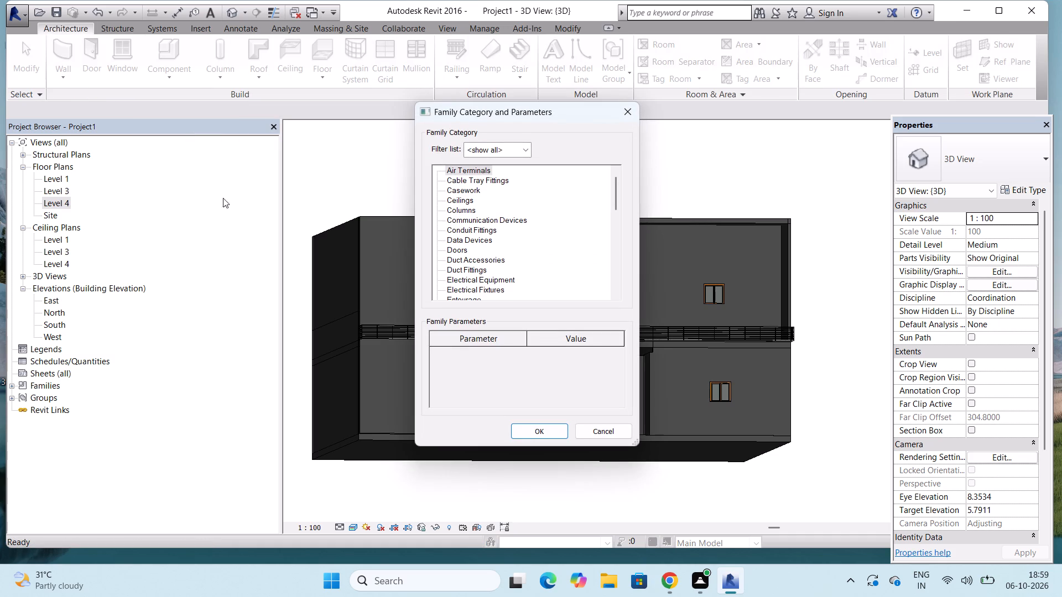
{"action": "scroll", "coordinate": [490, 272], "scroll_direction": "down", "scroll_amount": 20}
{"action": "scroll", "coordinate": [490, 272], "scroll_direction": "down", "scroll_amount": 9}
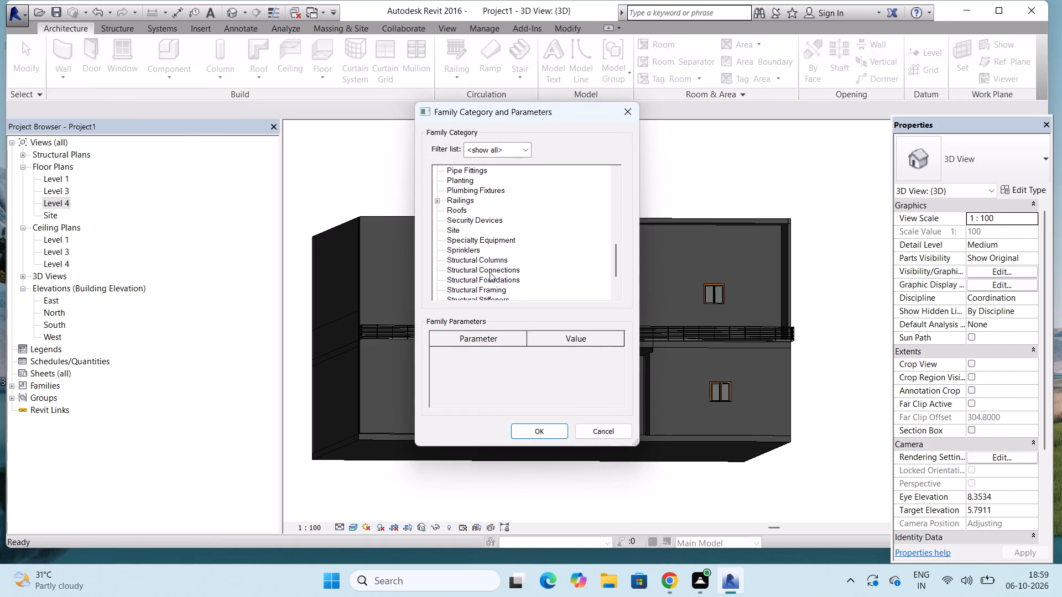
{"action": "scroll", "coordinate": [490, 272], "scroll_direction": "down", "scroll_amount": 9}
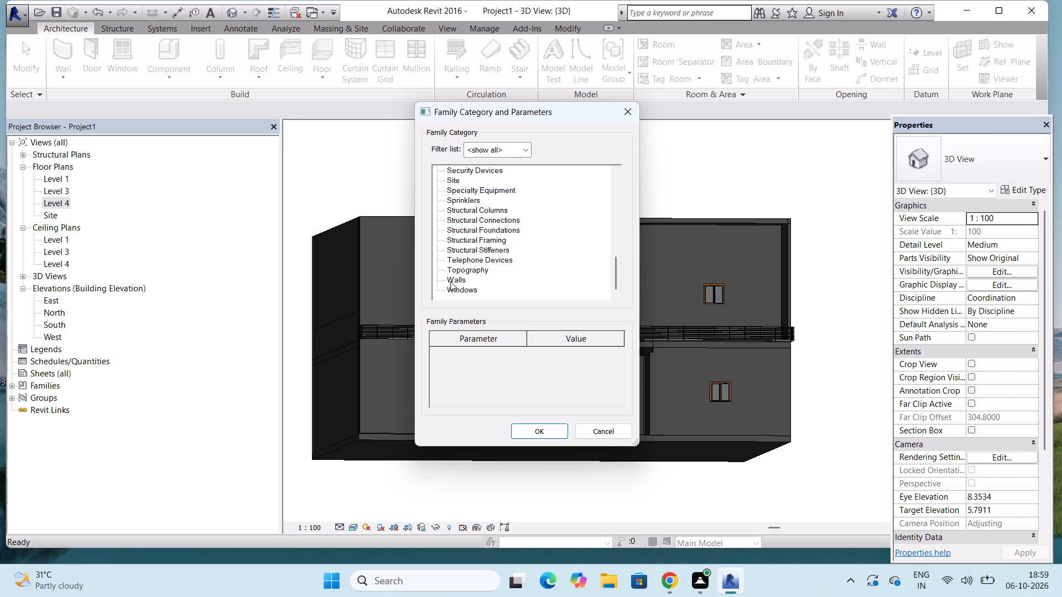
{"action": "scroll", "coordinate": [450, 281], "scroll_direction": "up", "scroll_amount": 2}
{"action": "scroll", "coordinate": [450, 281], "scroll_direction": "down", "scroll_amount": 2}
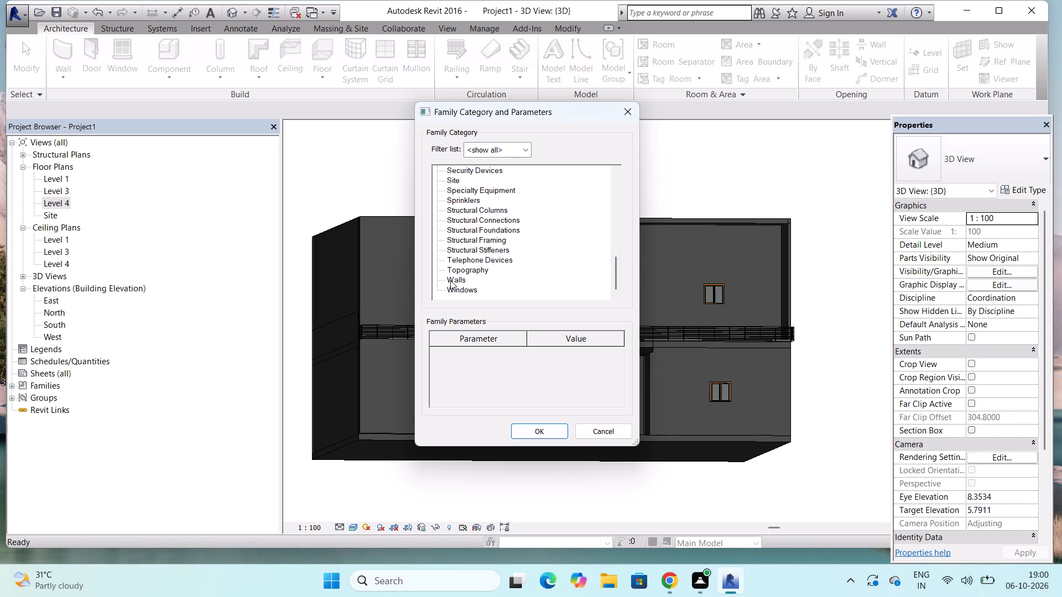
{"action": "left_click", "coordinate": [450, 280]}
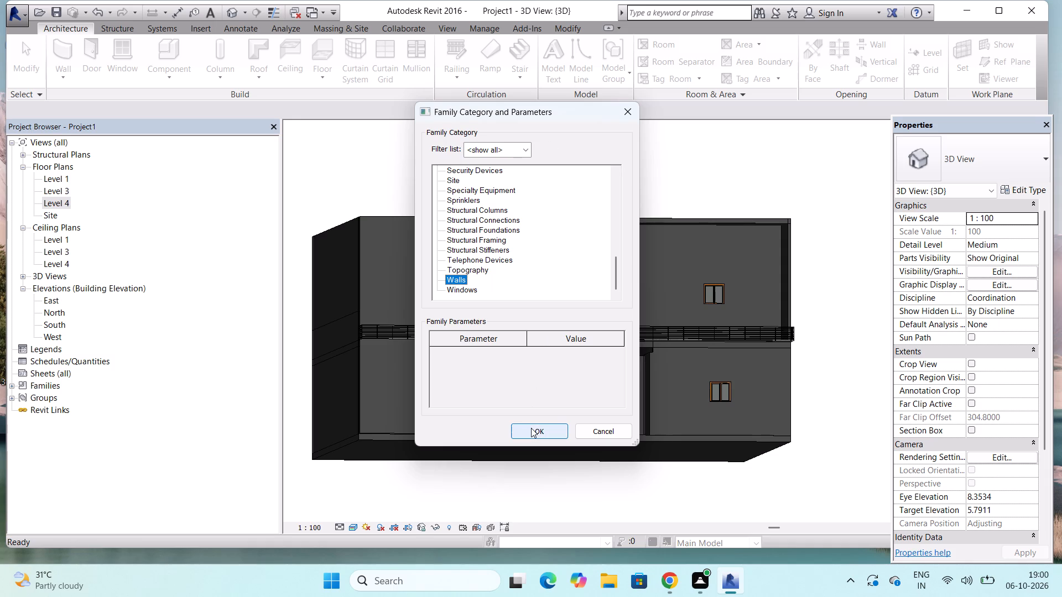
{"action": "left_click", "coordinate": [531, 427]}
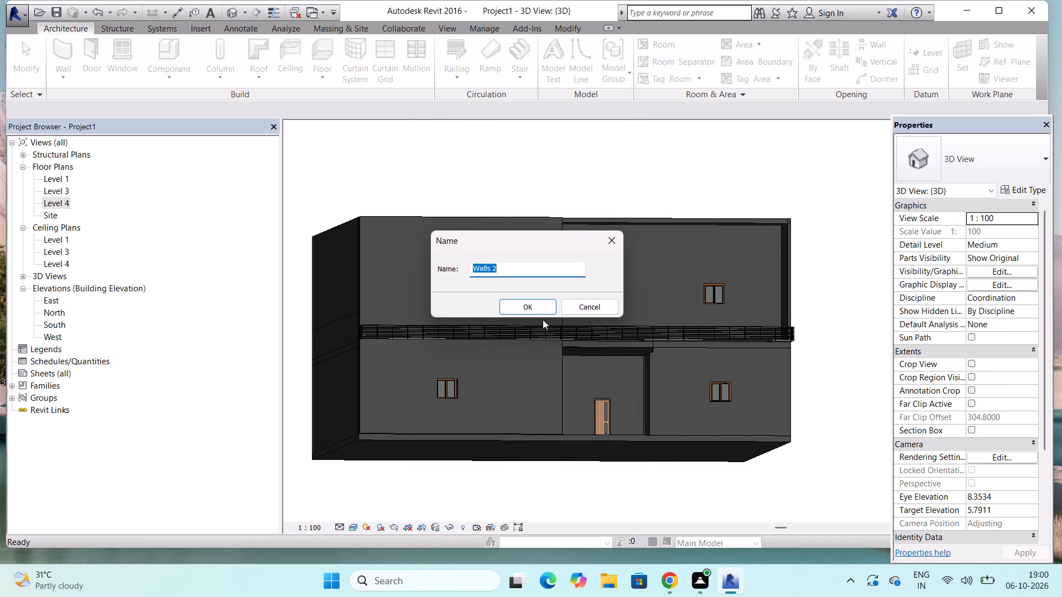
{"action": "left_click", "coordinate": [543, 308]}
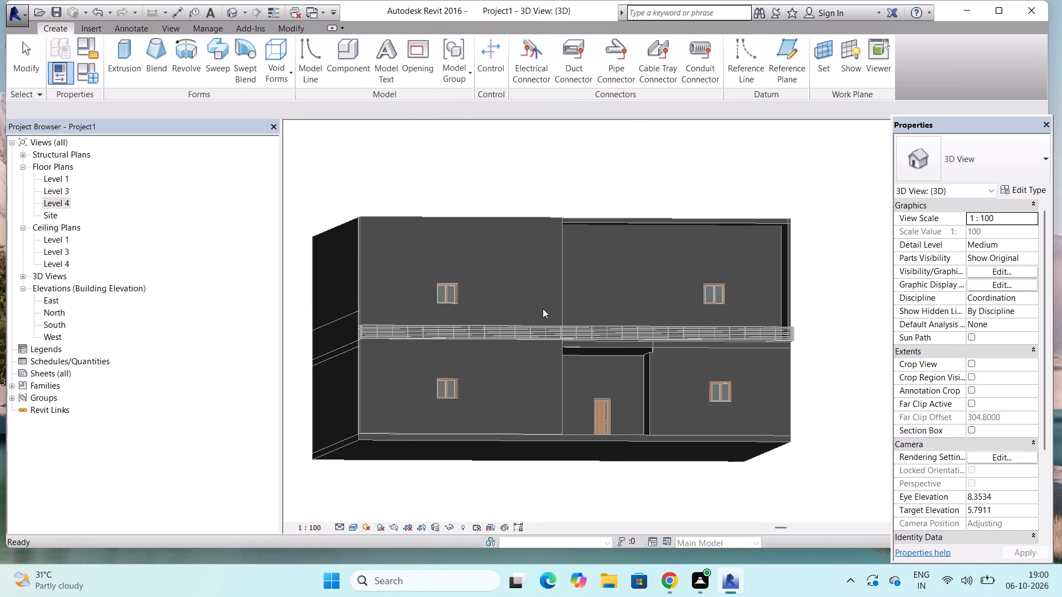
Set the work plane by picking the roof soffit's face at the upper facade's far top corner, dismissing the notification card.
{"action": "left_click", "coordinate": [826, 58]}
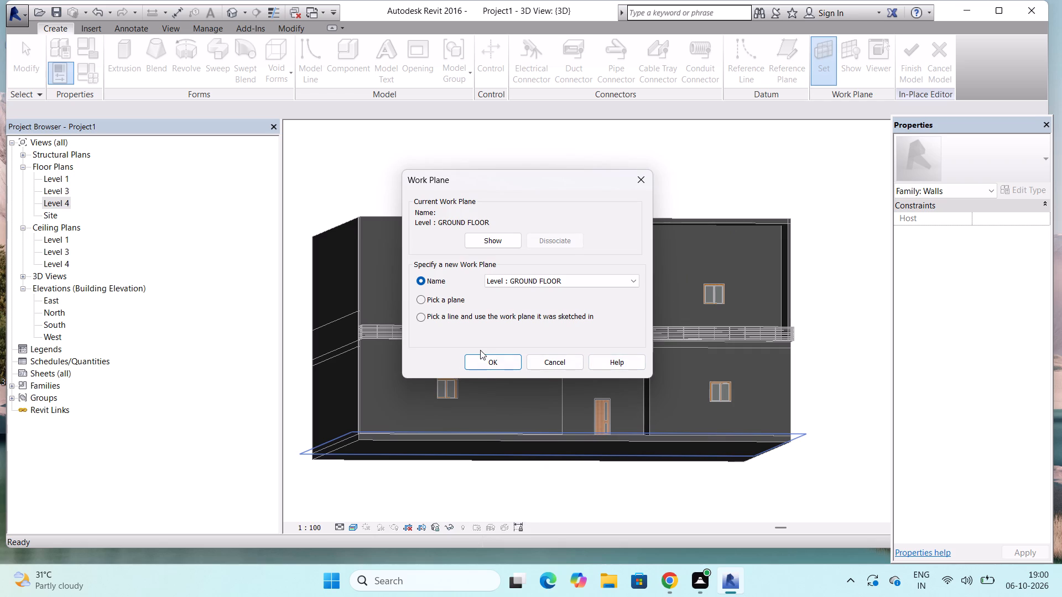
{"action": "left_click", "coordinate": [425, 302]}
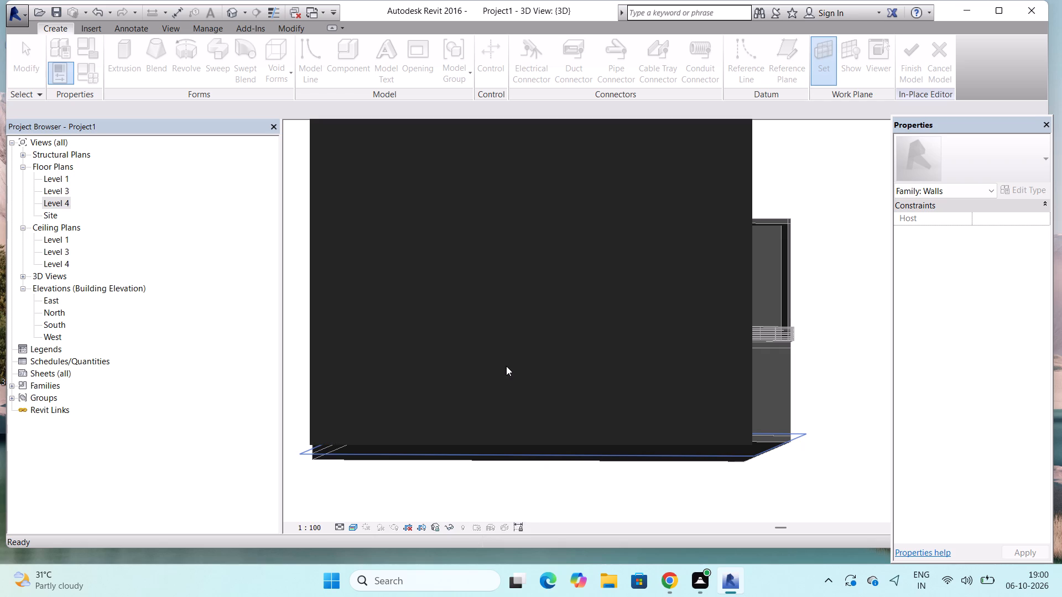
{"action": "left_click", "coordinate": [727, 137]}
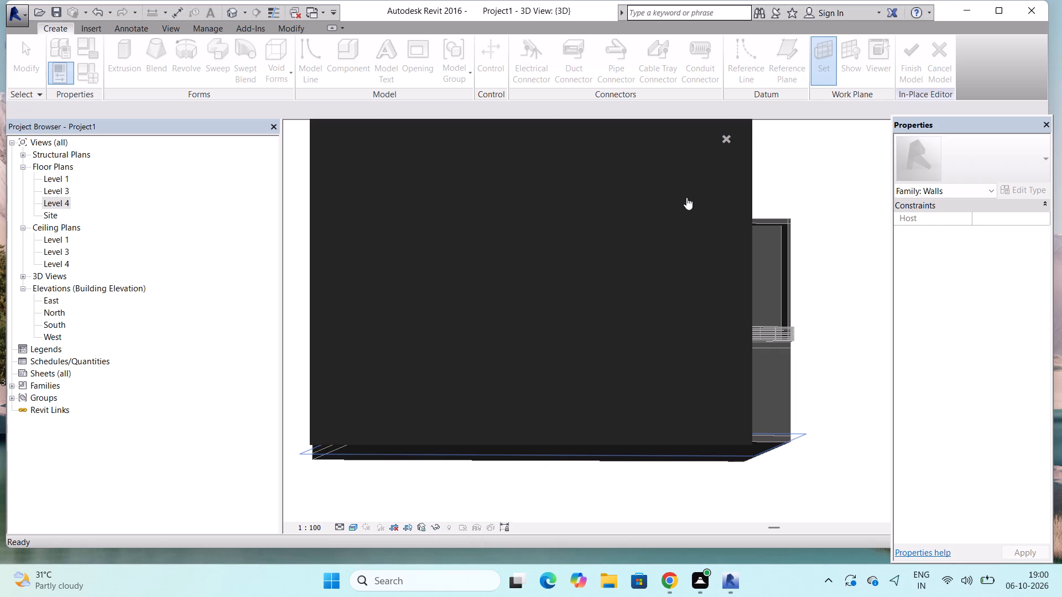
{"action": "left_click", "coordinate": [484, 358]}
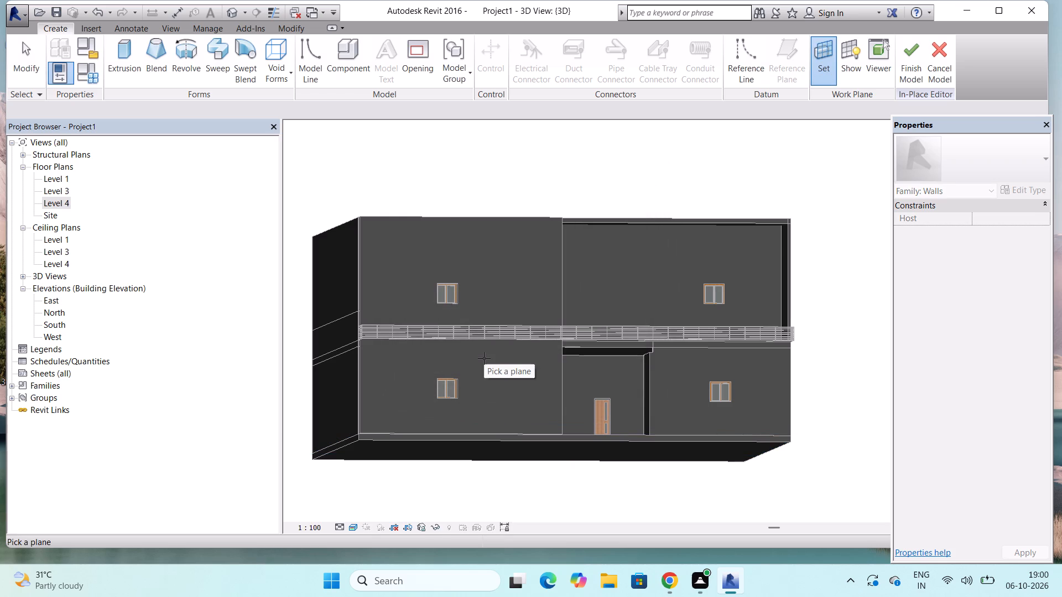
{"action": "scroll", "coordinate": [534, 328], "scroll_direction": "up", "scroll_amount": 2}
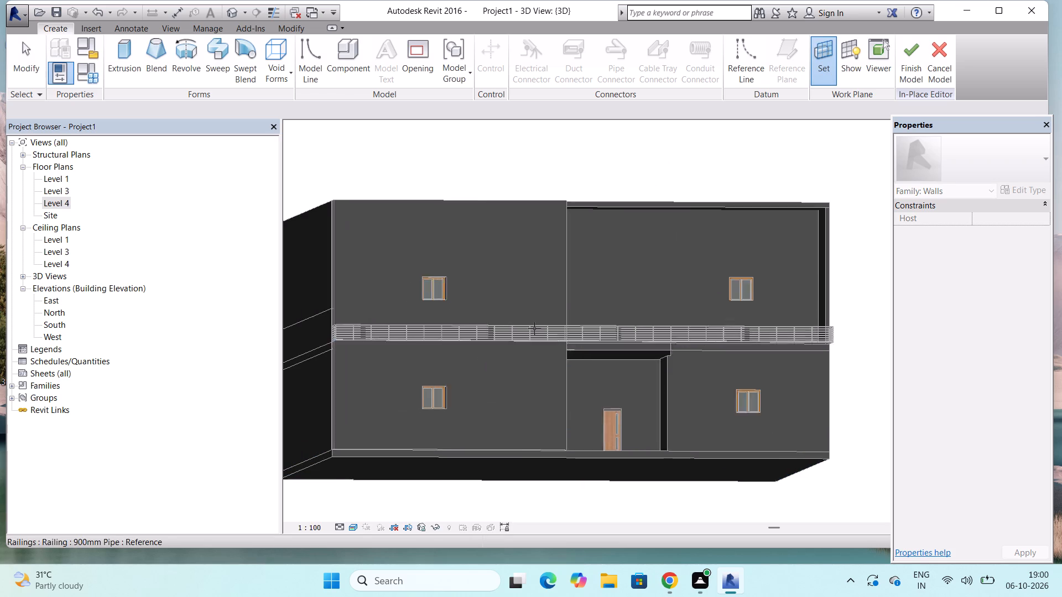
{"action": "scroll", "coordinate": [534, 328], "scroll_direction": "up", "scroll_amount": 2}
{"action": "scroll", "coordinate": [534, 328], "scroll_direction": "down", "scroll_amount": 4}
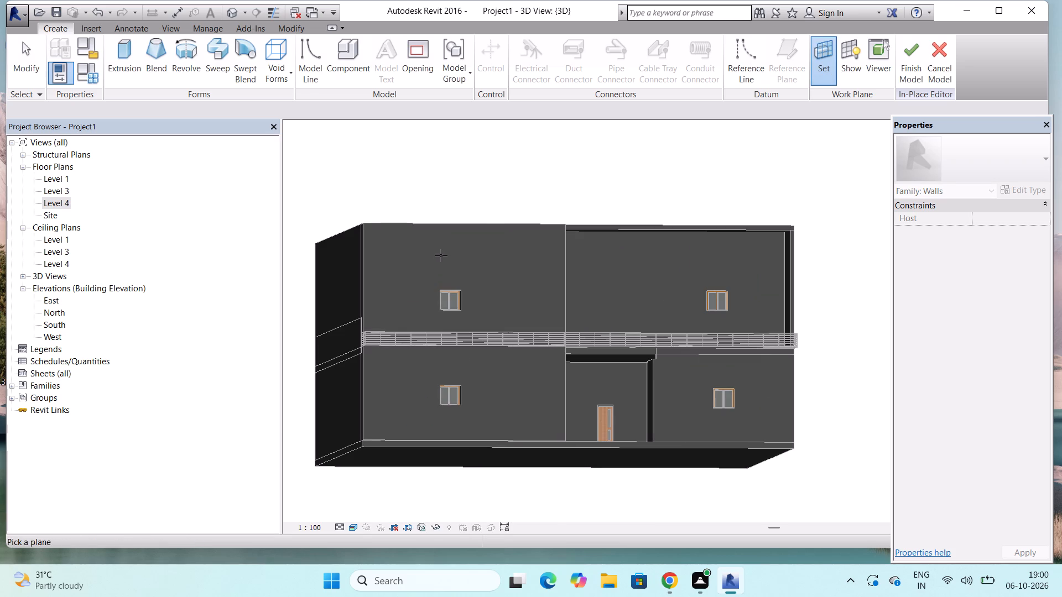
{"action": "scroll", "coordinate": [358, 228], "scroll_direction": "up", "scroll_amount": 8}
{"action": "scroll", "coordinate": [361, 224], "scroll_direction": "down", "scroll_amount": 9}
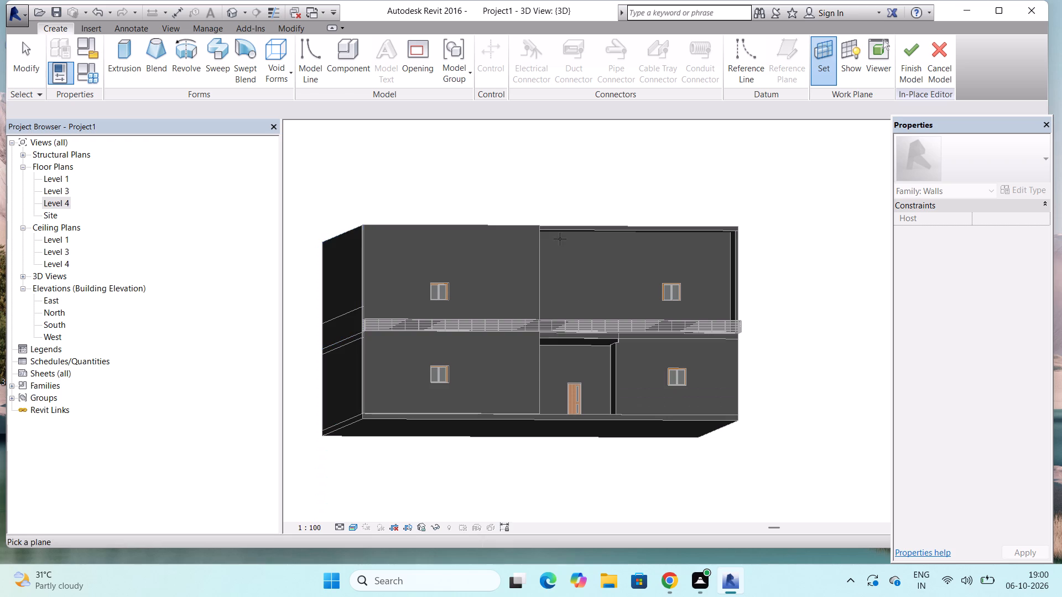
{"action": "scroll", "coordinate": [726, 229], "scroll_direction": "up", "scroll_amount": 17}
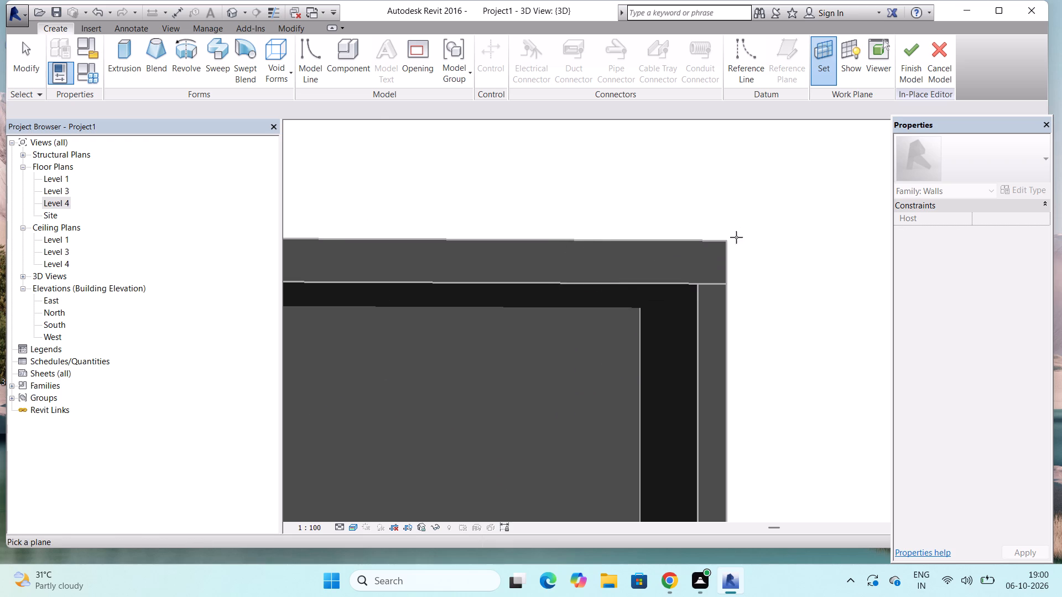
{"action": "left_click", "coordinate": [726, 248]}
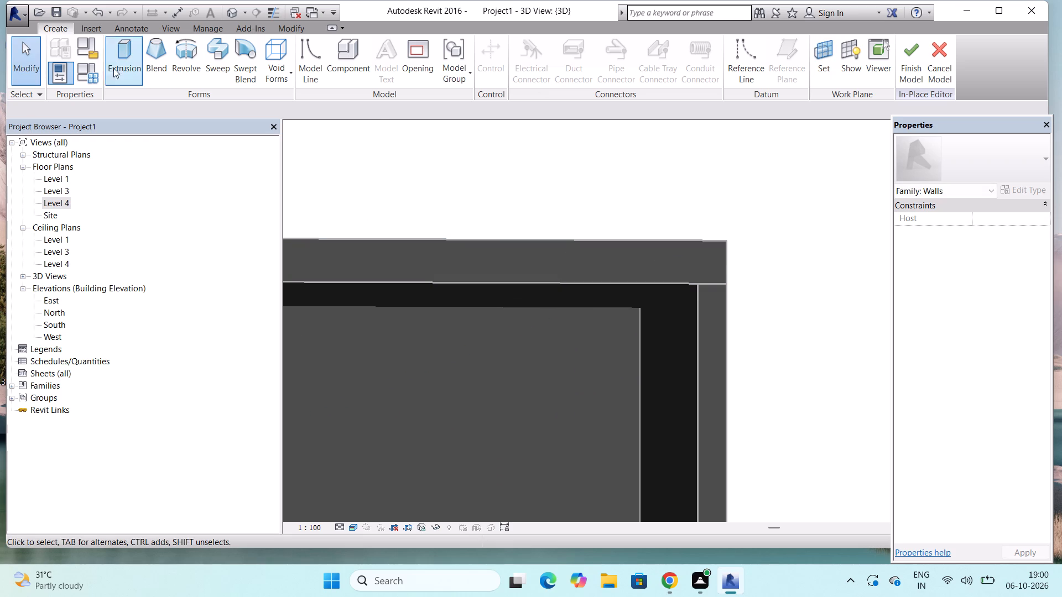
Start an extrusion and sketch a short vertical line at the roof soffit's corner, continuing with a top line about 28.1 long.
{"action": "left_click", "coordinate": [122, 56]}
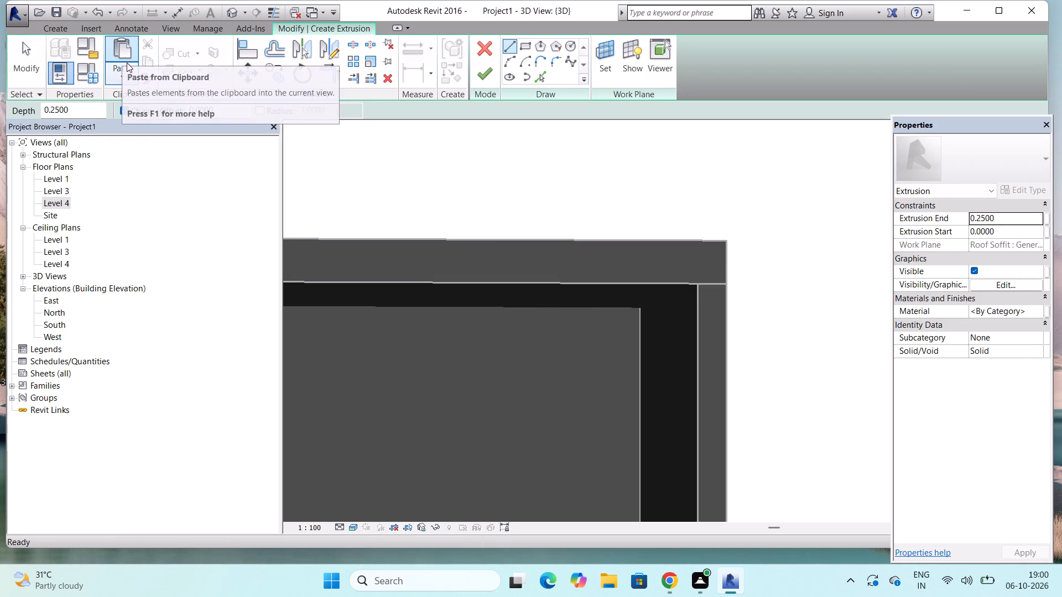
{"action": "left_click", "coordinate": [513, 46]}
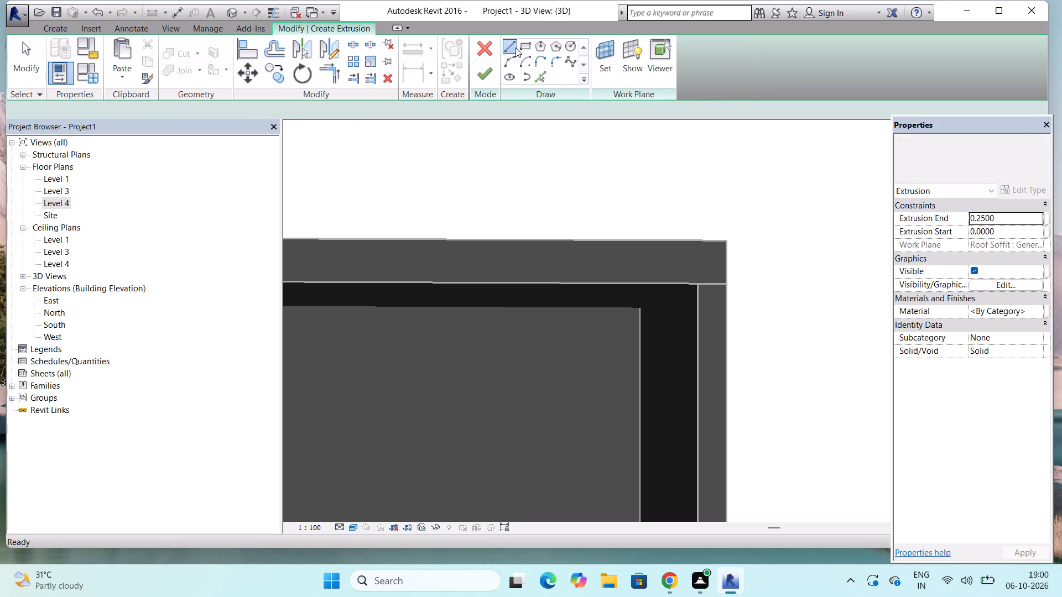
{"action": "left_click", "coordinate": [727, 285]}
{"action": "left_click", "coordinate": [733, 247]}
{"action": "scroll", "coordinate": [733, 247], "scroll_direction": "down", "scroll_amount": 8}
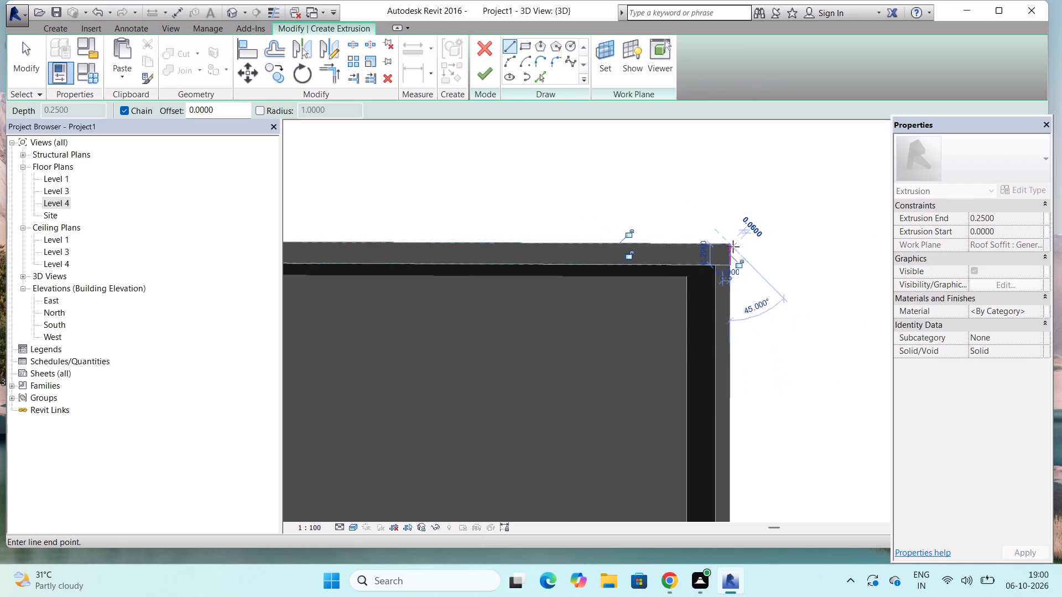
{"action": "scroll", "coordinate": [733, 247], "scroll_direction": "down", "scroll_amount": 13}
{"action": "scroll", "coordinate": [522, 245], "scroll_direction": "up", "scroll_amount": 3}
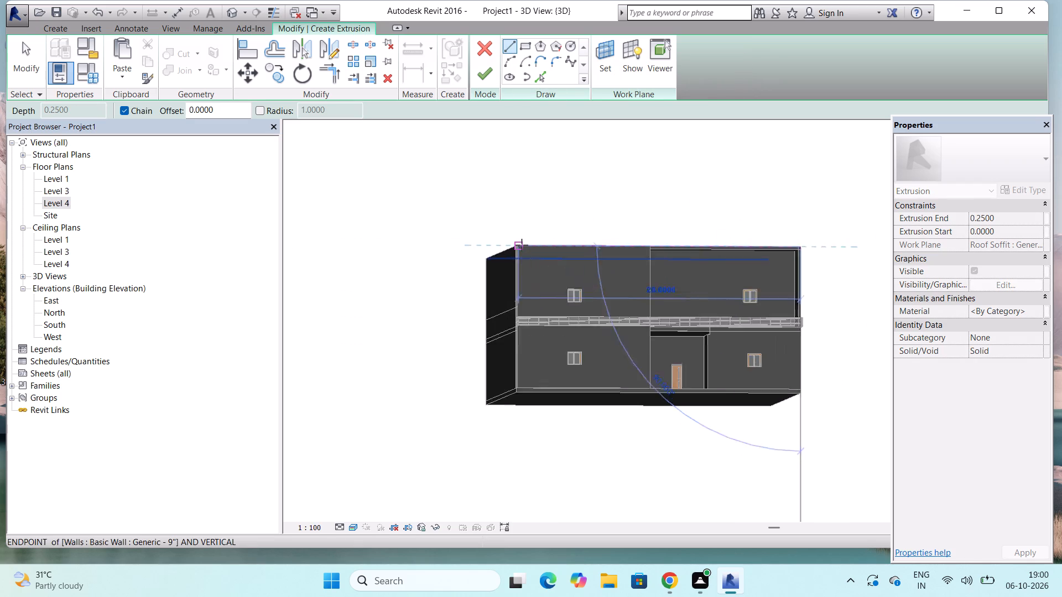
{"action": "scroll", "coordinate": [522, 245], "scroll_direction": "up", "scroll_amount": 18}
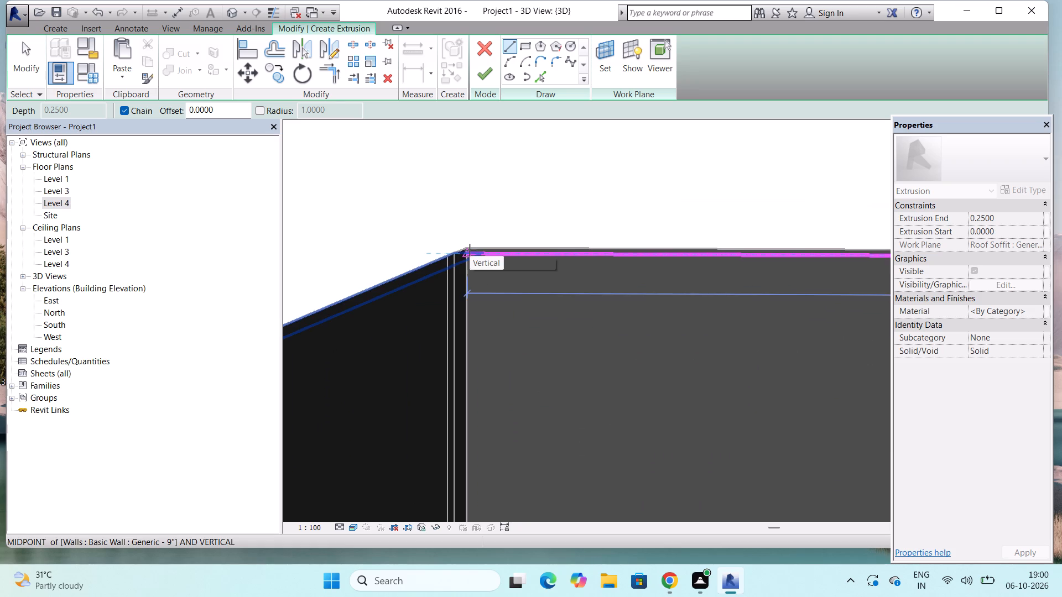
{"action": "left_click", "coordinate": [470, 250]}
Continue the sketch with a vertical line down the facade's opposite edge to the base of the balcony railing.
{"action": "scroll", "coordinate": [470, 250], "scroll_direction": "down", "scroll_amount": 16}
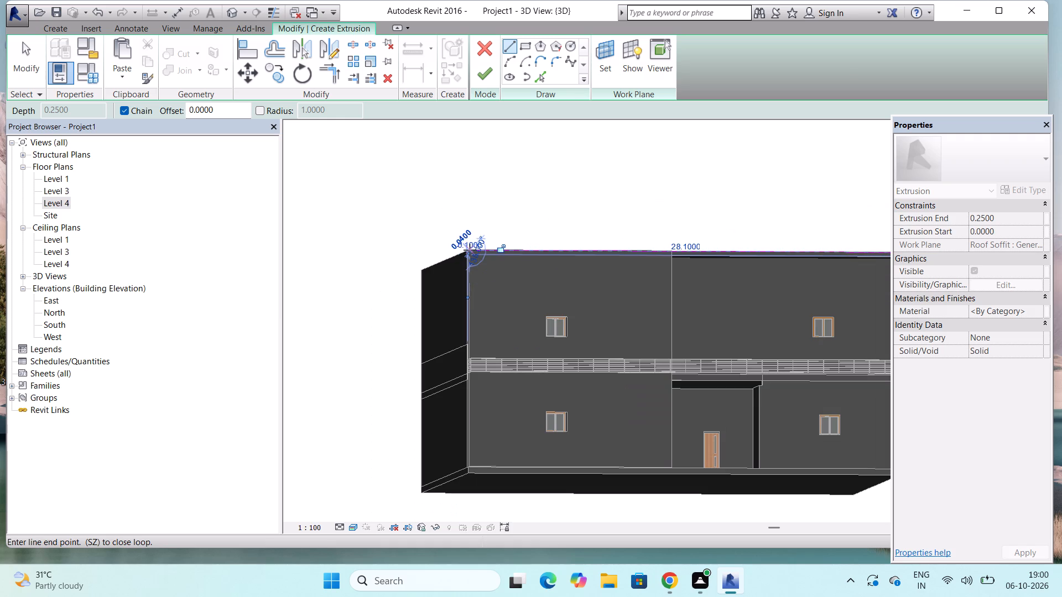
{"action": "scroll", "coordinate": [460, 370], "scroll_direction": "up", "scroll_amount": 10}
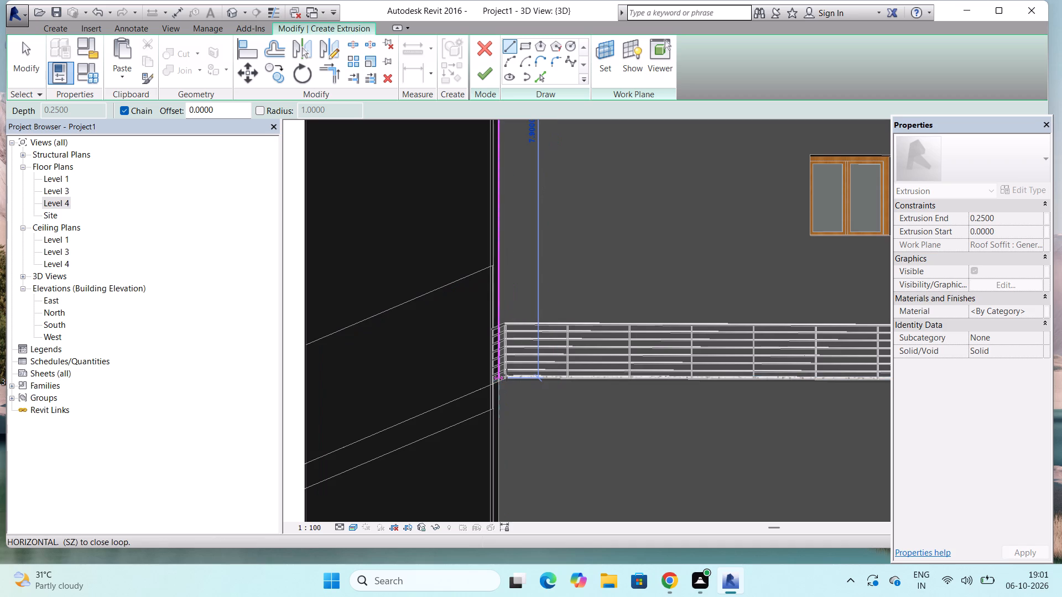
{"action": "scroll", "coordinate": [507, 375], "scroll_direction": "up", "scroll_amount": 5}
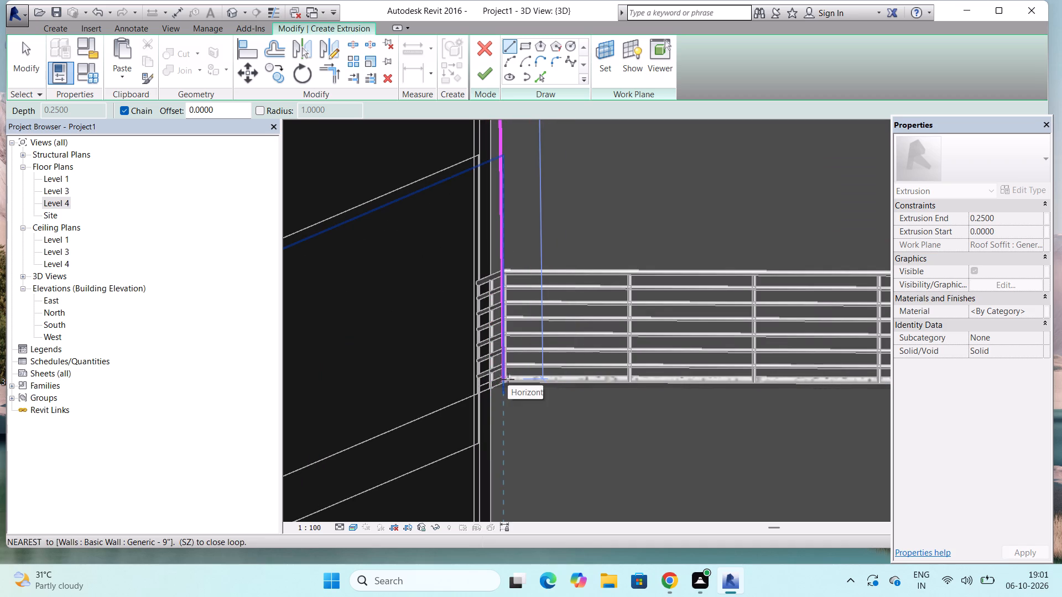
{"action": "left_click", "coordinate": [508, 379]}
Continue the sketch with a bottom line along the railing's base to the railing's far end.
{"action": "scroll", "coordinate": [508, 379], "scroll_direction": "down", "scroll_amount": 16}
{"action": "scroll", "coordinate": [508, 379], "scroll_direction": "down", "scroll_amount": 5}
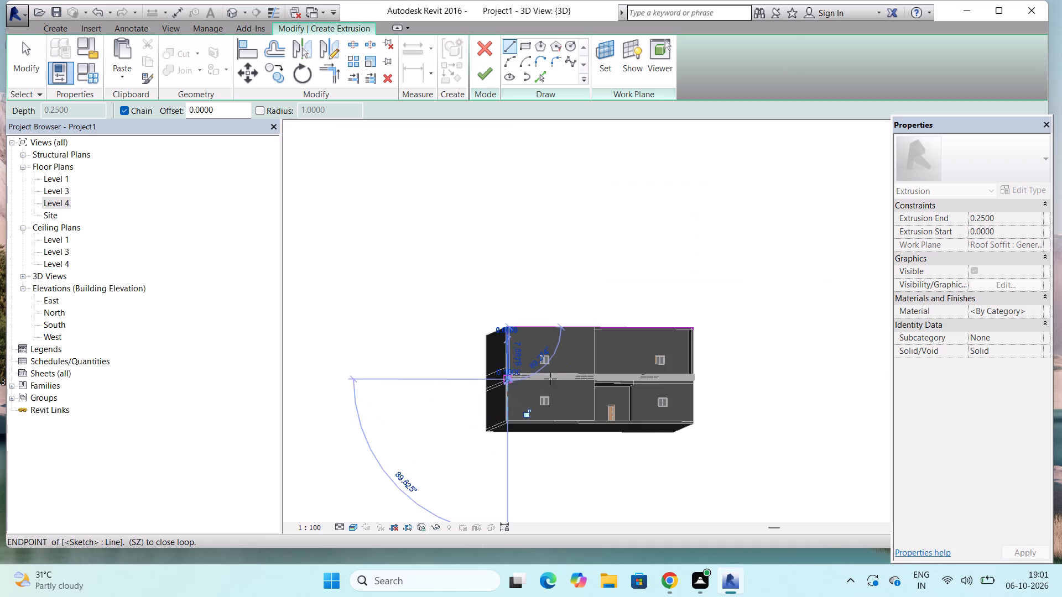
{"action": "scroll", "coordinate": [691, 386], "scroll_direction": "up", "scroll_amount": 4}
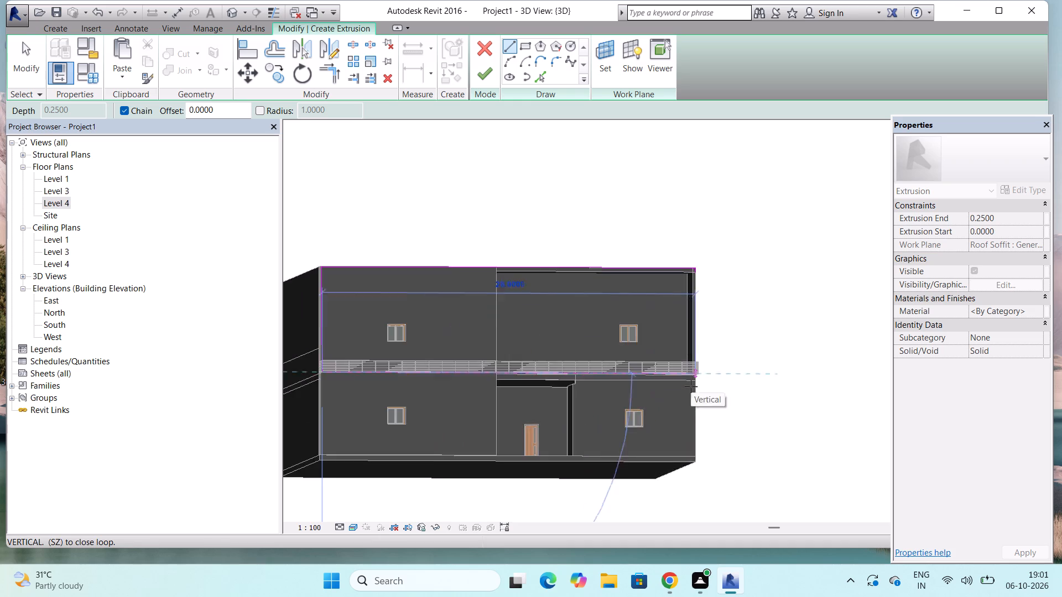
{"action": "scroll", "coordinate": [691, 386], "scroll_direction": "up", "scroll_amount": 14}
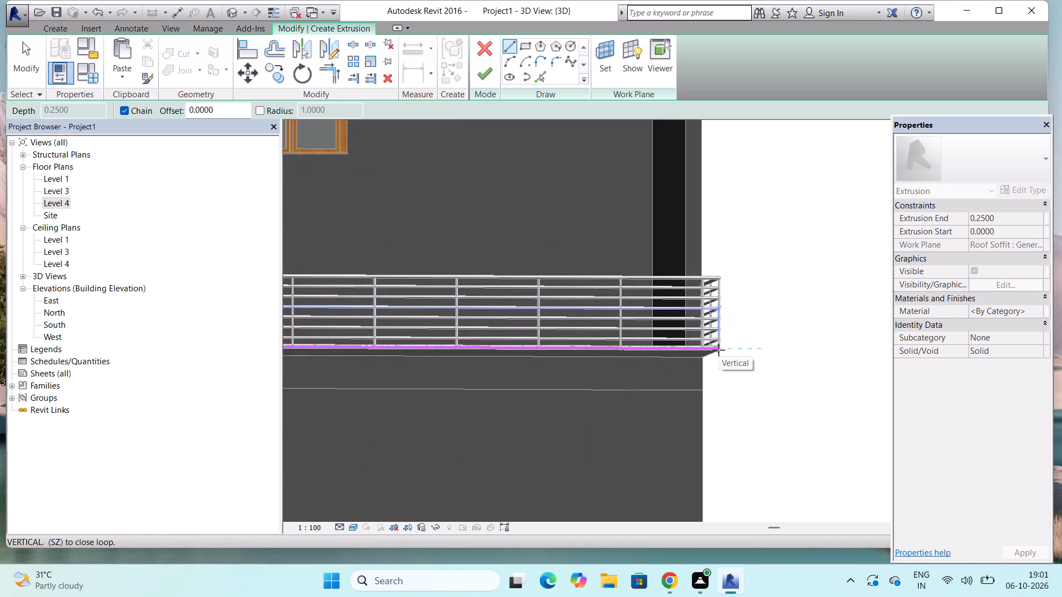
{"action": "left_click", "coordinate": [719, 350]}
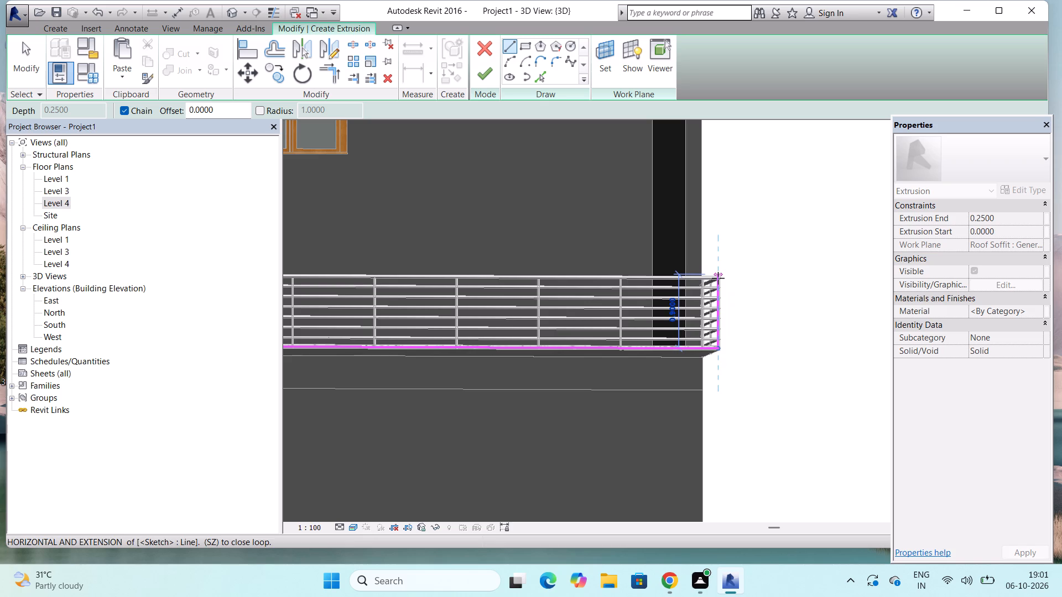
Sketch a vertical line up the railing's end to its top rail, dismiss the notification card and end the line chain.
{"action": "left_click", "coordinate": [718, 278]}
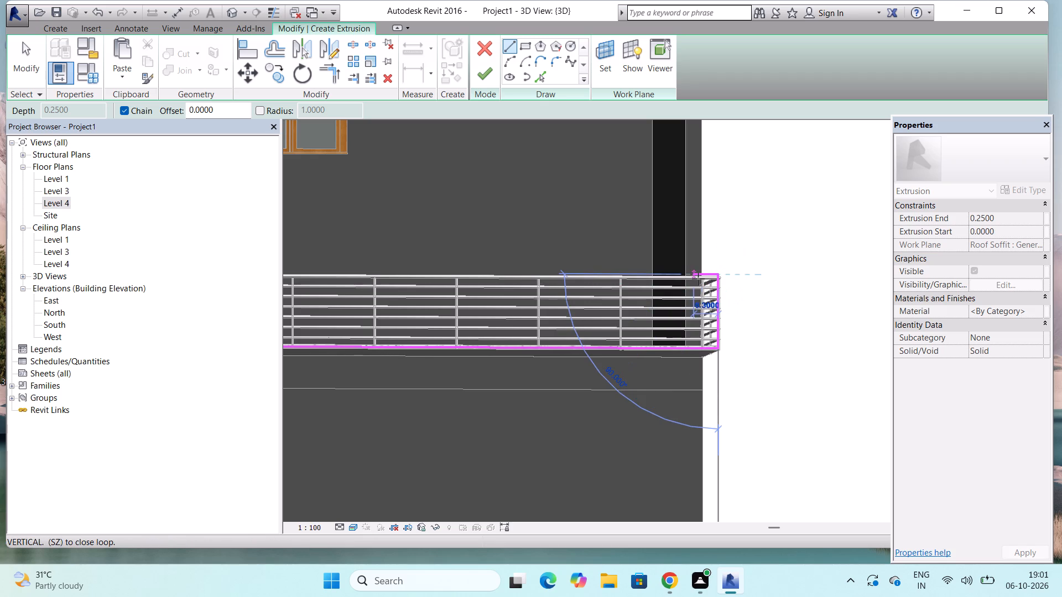
{"action": "scroll", "coordinate": [698, 279], "scroll_direction": "up", "scroll_amount": 9}
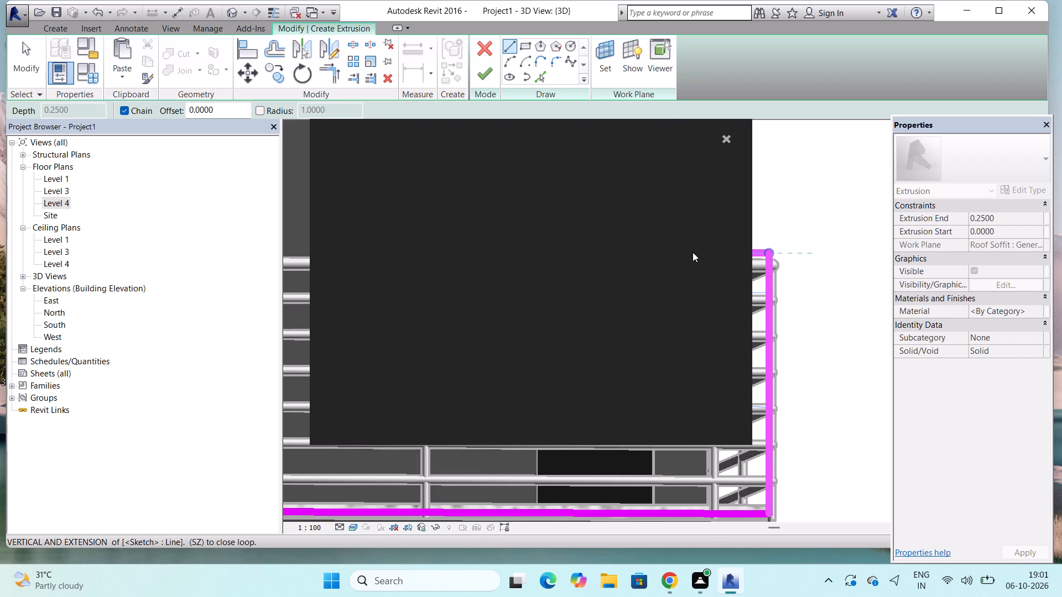
{"action": "left_click", "coordinate": [726, 134]}
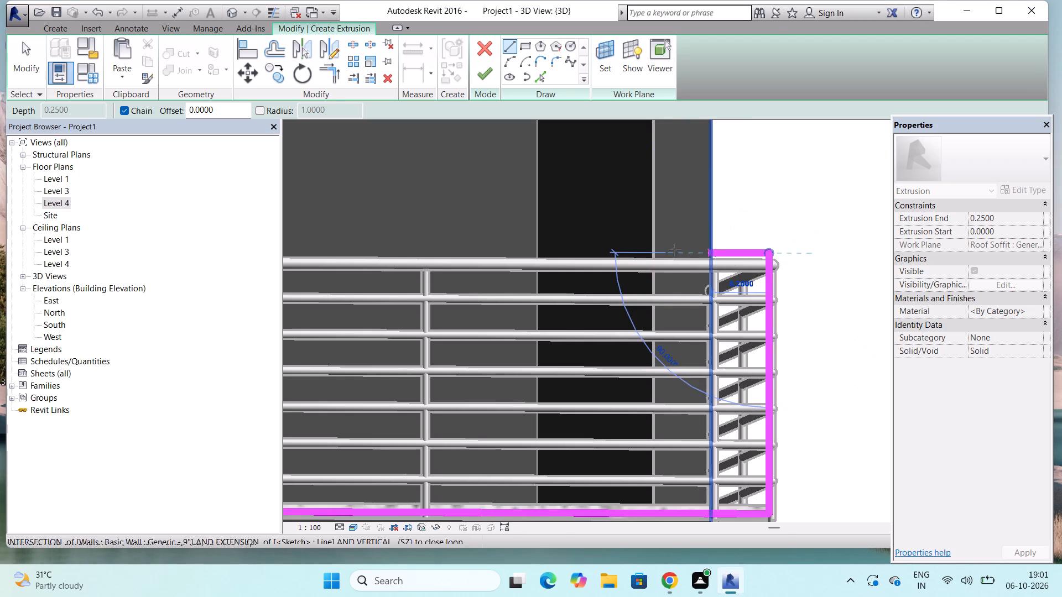
{"action": "key", "text": "Escape"}
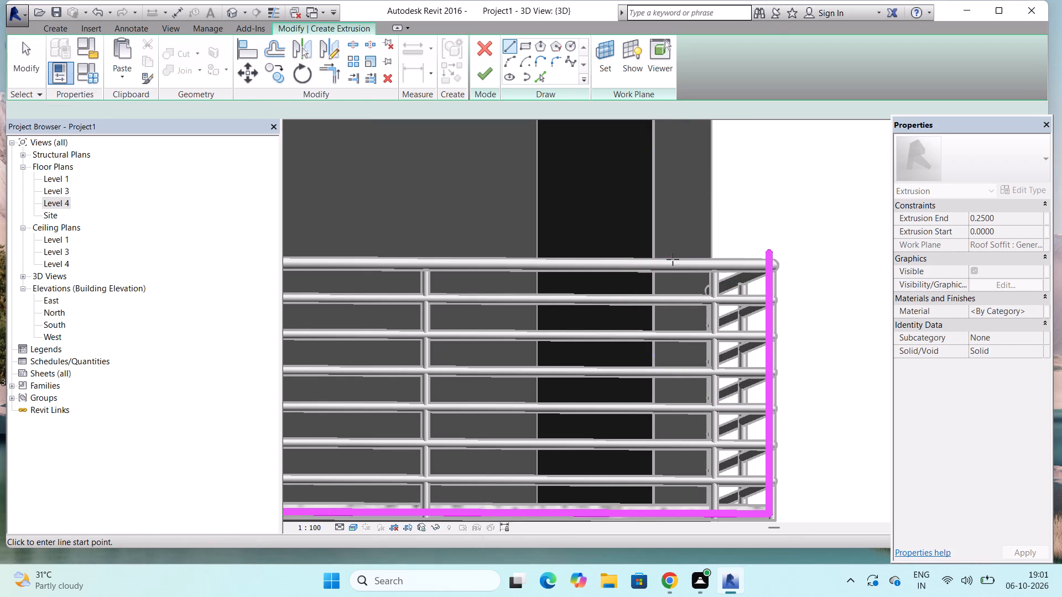
Draw a line about 0.035 long downward from the top end of the vertical sketch line at the railing's end.
{"action": "scroll", "coordinate": [767, 255], "scroll_direction": "up", "scroll_amount": 7}
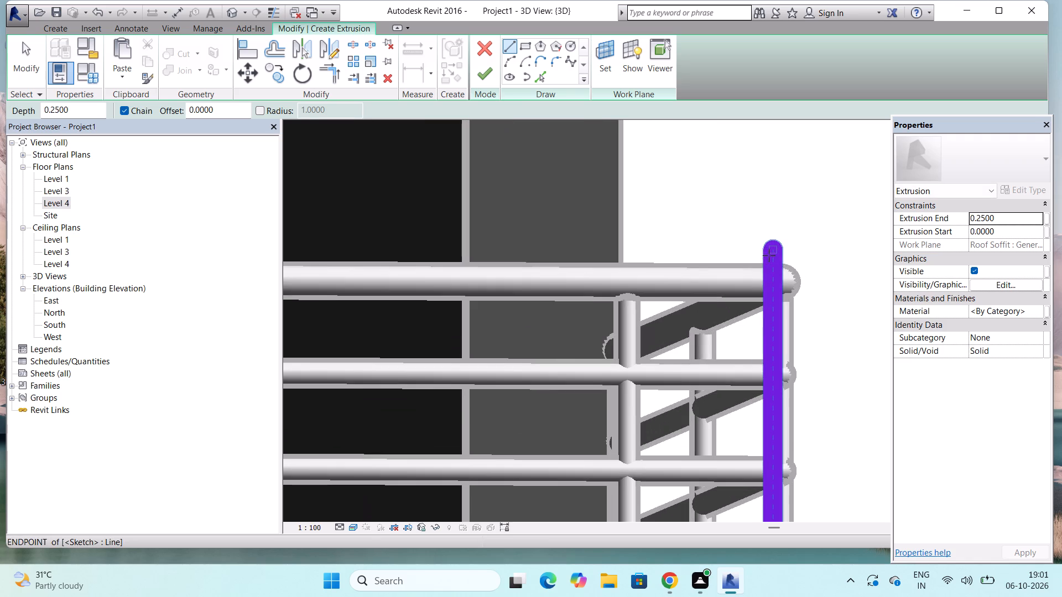
{"action": "left_click_drag", "start_coordinate": [773, 250], "coordinate": [778, 277]}
{"action": "left_click", "coordinate": [778, 277]}
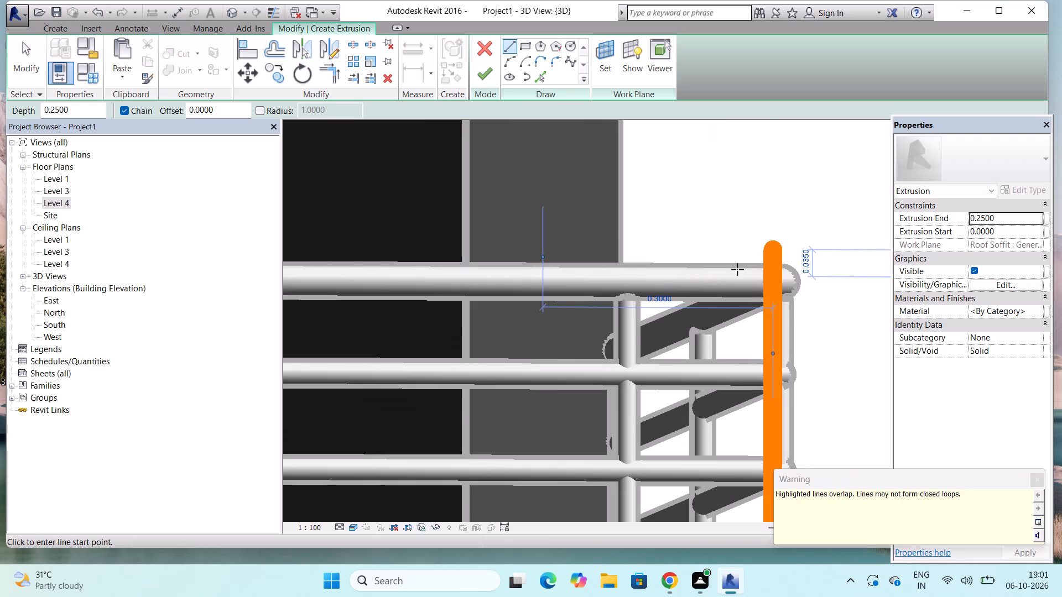
Delete the short overlapping sketch line at the top of the vertical line at the railing's end.
{"action": "left_click", "coordinate": [774, 254]}
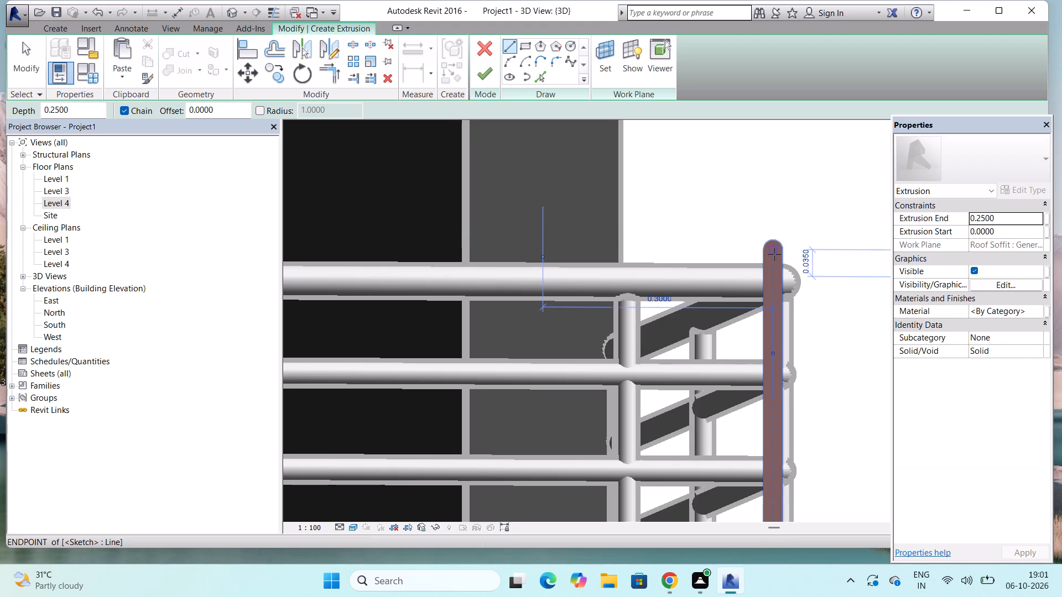
{"action": "key", "text": "Escape"}
{"action": "key", "text": "Escape"}
{"action": "left_click", "coordinate": [774, 254]}
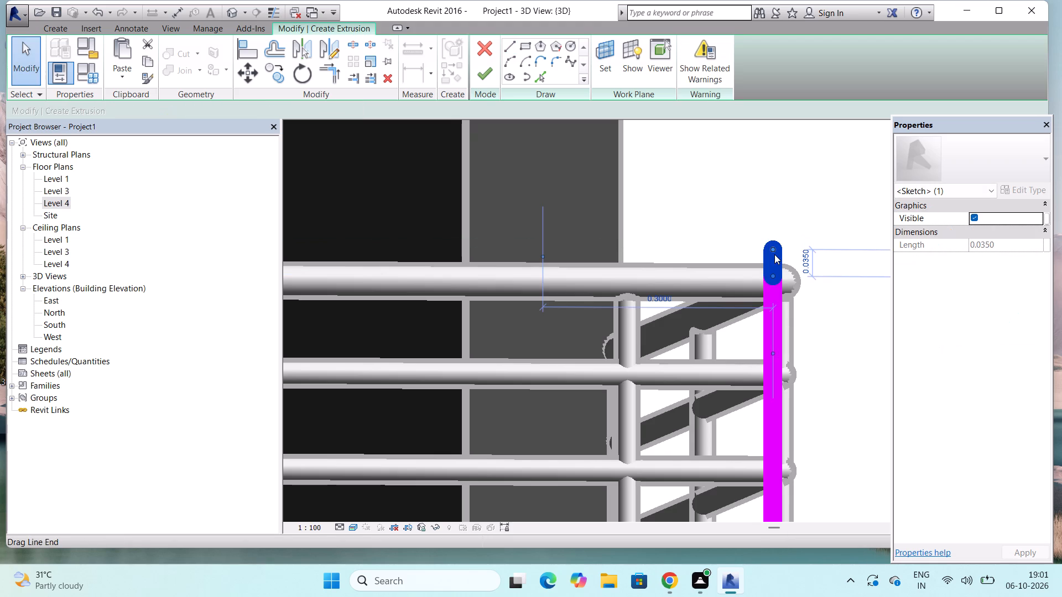
{"action": "key", "text": "Delete"}
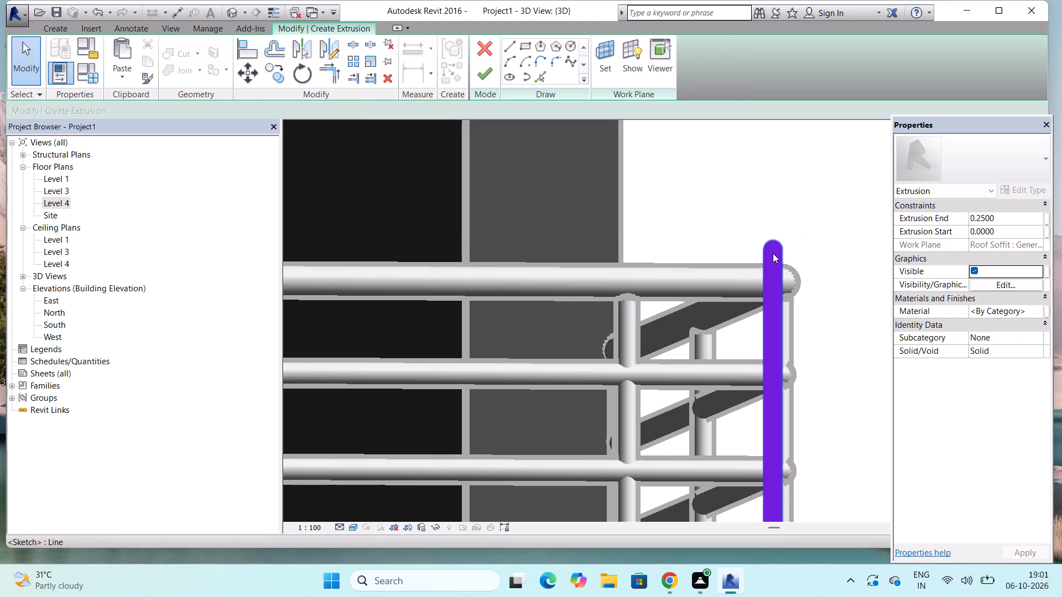
Shorten the vertical sketch line at the railing's end to about 0.86, bringing its upper endpoint down onto the top rail.
{"action": "left_click_drag", "start_coordinate": [773, 247], "coordinate": [773, 283]}
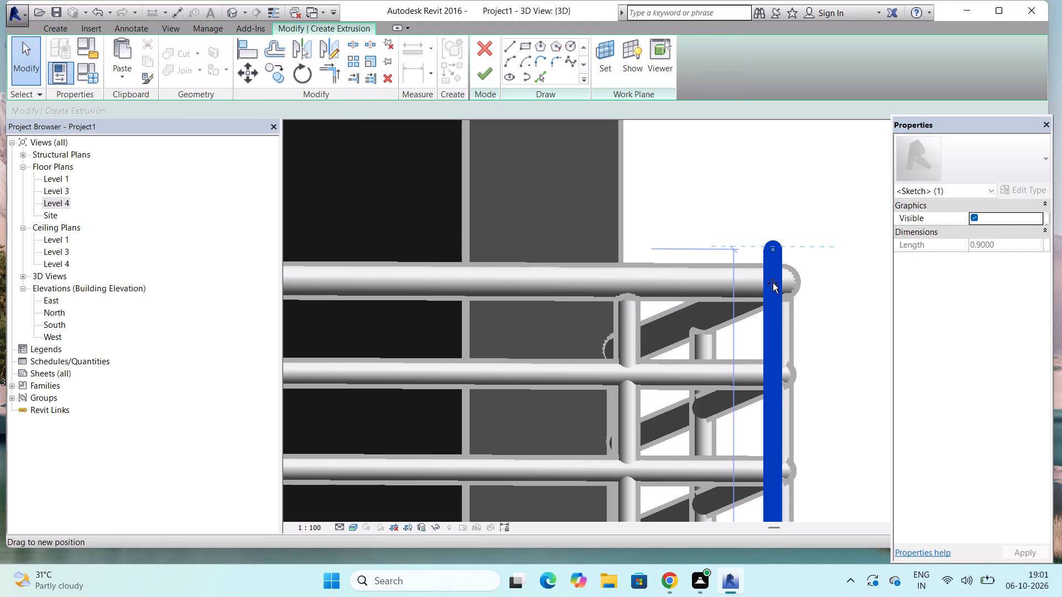
{"action": "left_click_drag", "start_coordinate": [773, 283], "coordinate": [772, 276]}
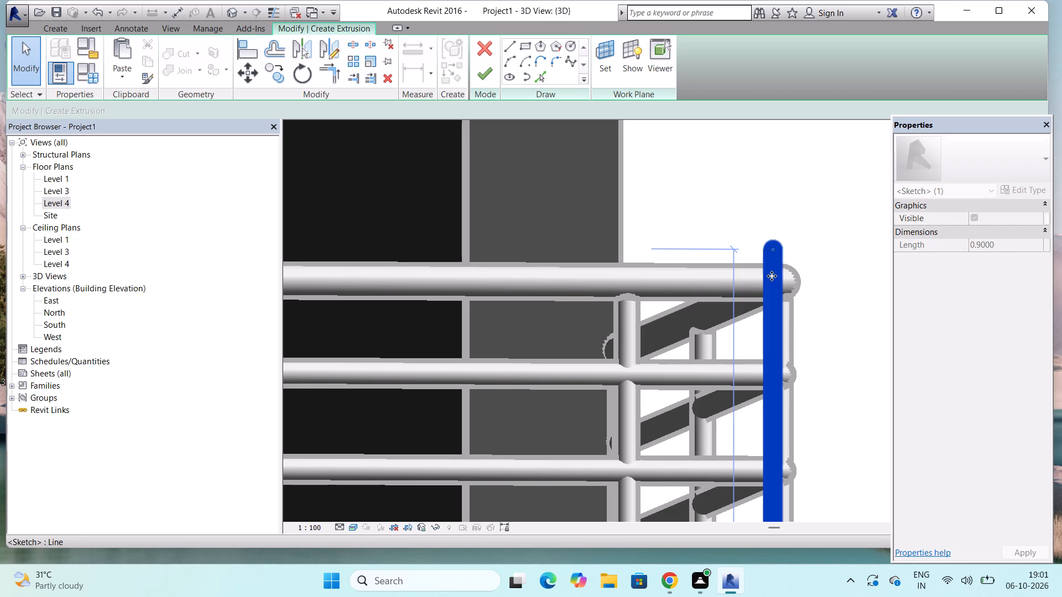
{"action": "left_click_drag", "start_coordinate": [772, 248], "coordinate": [773, 282]}
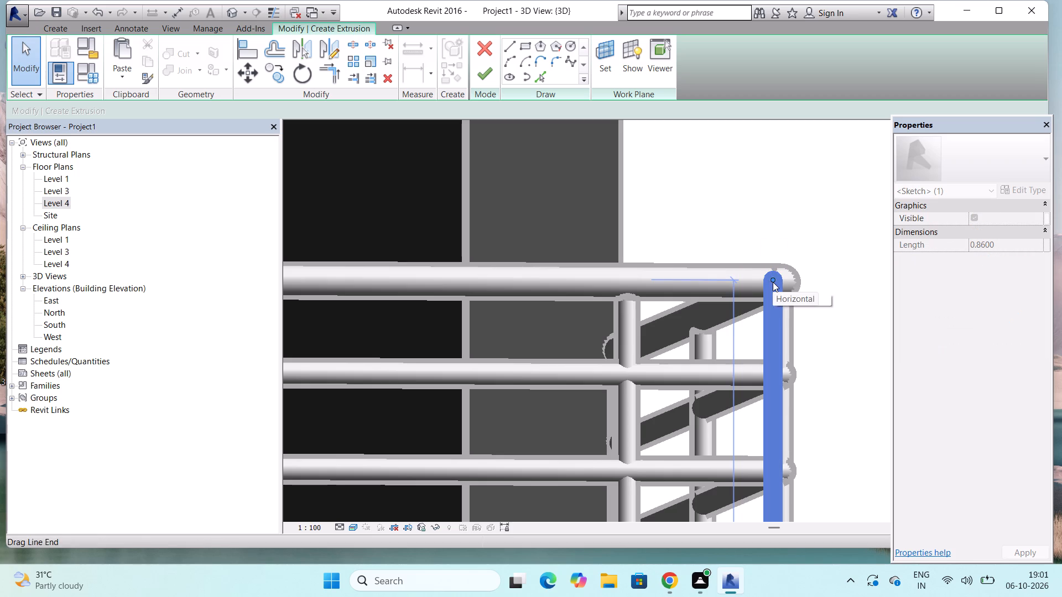
Sketch a horizontal line about 0.2 long from the vertical line's upper endpoint along the top rail to the wall's edge.
{"action": "left_click", "coordinate": [507, 43]}
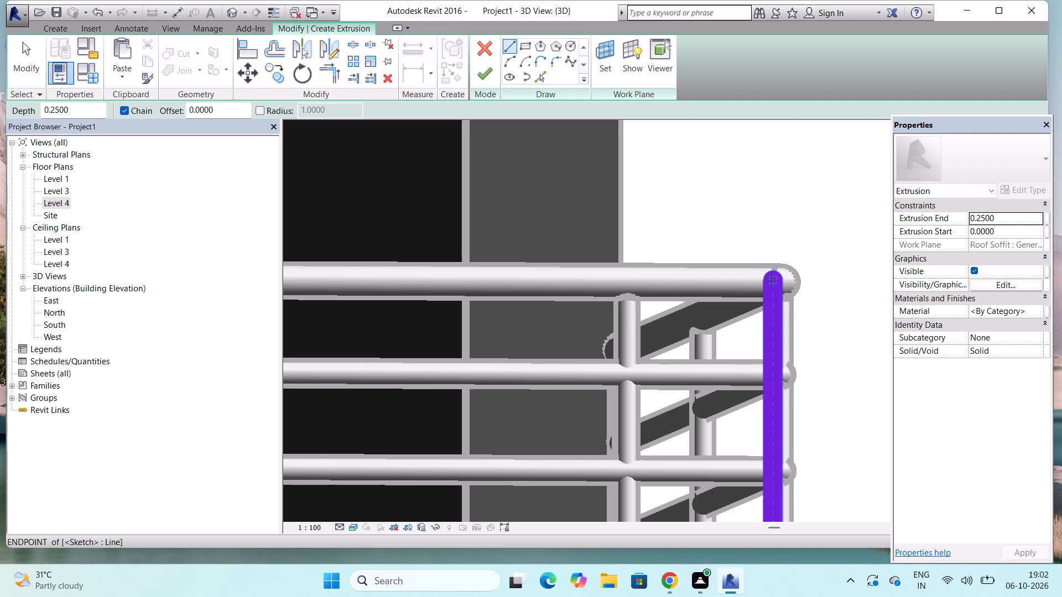
{"action": "scroll", "coordinate": [774, 284], "scroll_direction": "up", "scroll_amount": 6}
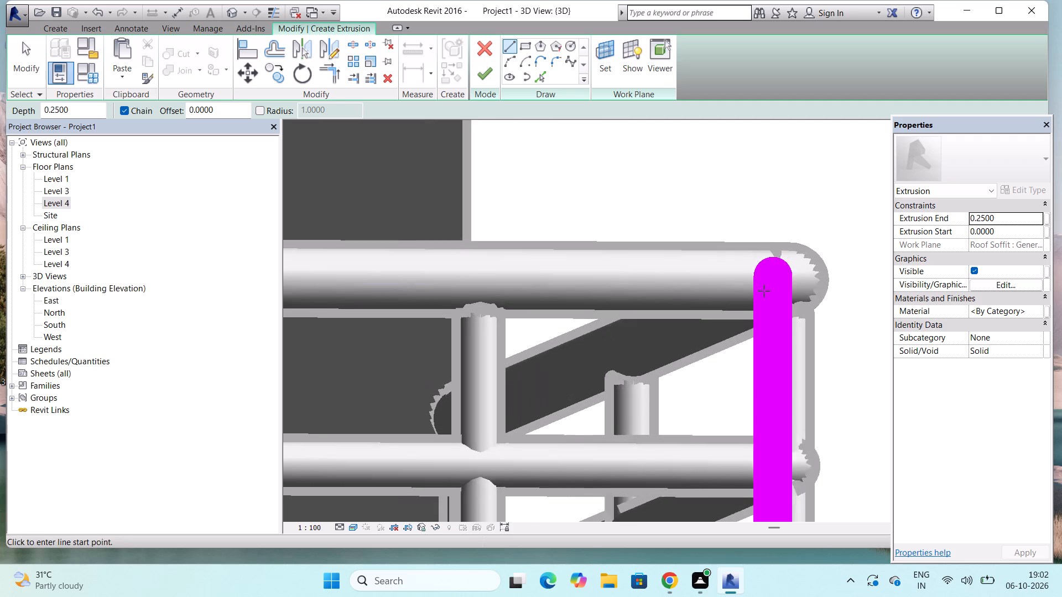
{"action": "scroll", "coordinate": [764, 291], "scroll_direction": "up", "scroll_amount": 3}
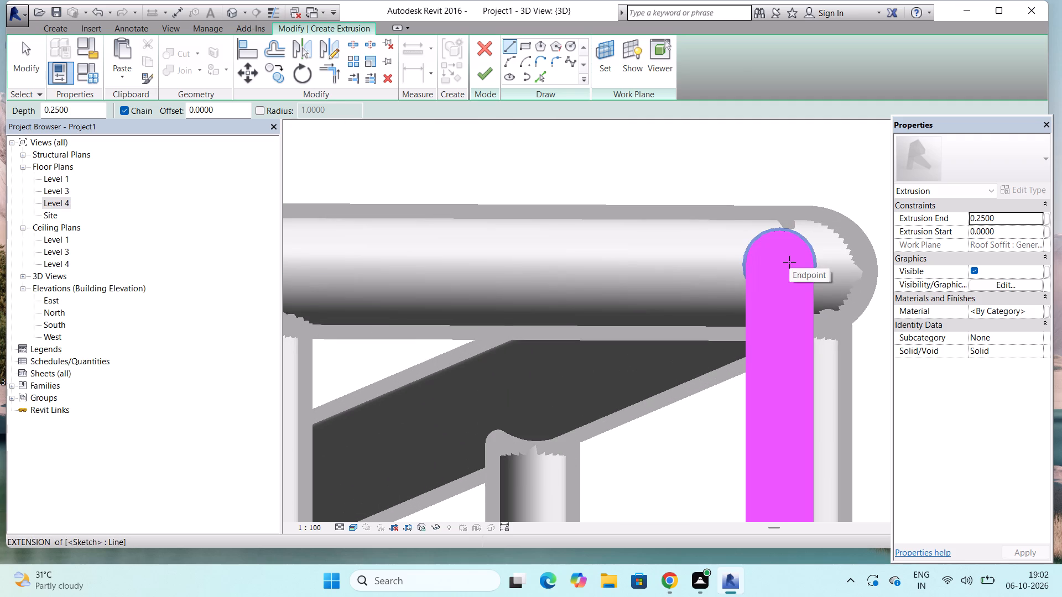
{"action": "left_click", "coordinate": [782, 262]}
{"action": "scroll", "coordinate": [782, 262], "scroll_direction": "down", "scroll_amount": 7}
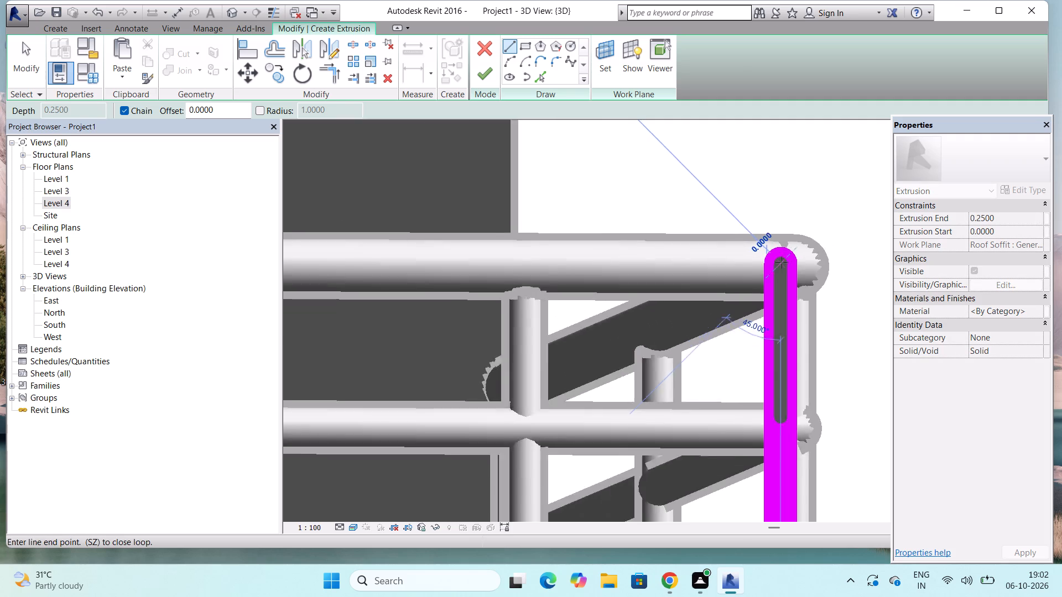
{"action": "scroll", "coordinate": [782, 262], "scroll_direction": "down", "scroll_amount": 9}
{"action": "scroll", "coordinate": [697, 266], "scroll_direction": "down", "scroll_amount": 4}
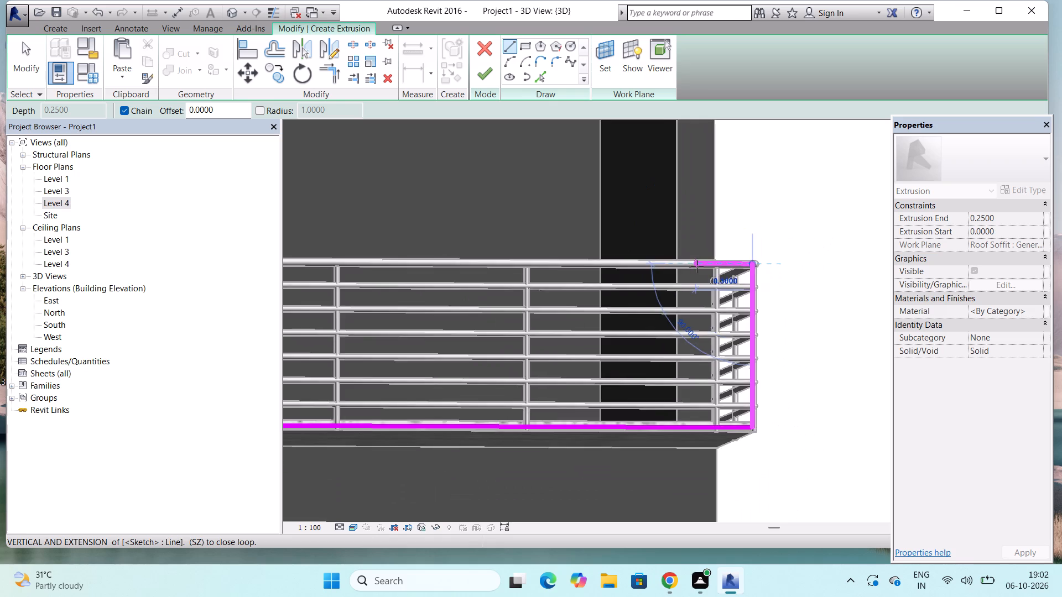
{"action": "scroll", "coordinate": [697, 267], "scroll_direction": "down", "scroll_amount": 6}
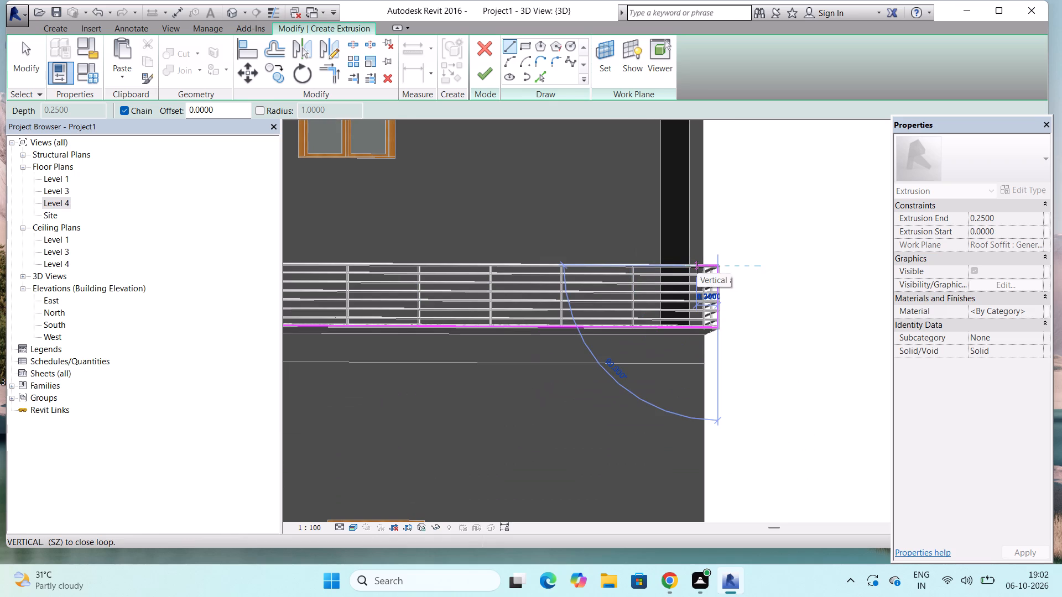
{"action": "scroll", "coordinate": [697, 267], "scroll_direction": "up", "scroll_amount": 12}
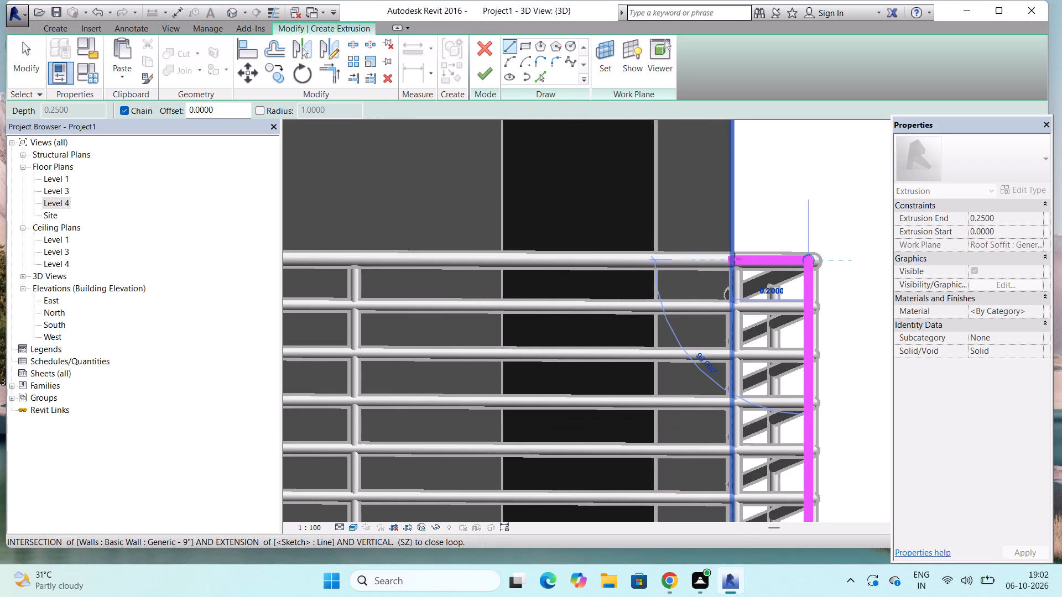
{"action": "left_click", "coordinate": [735, 259]}
Continue the sketch with a vertical line about 0.76 long down the wall's edge, ending just above the bottom profile line.
{"action": "scroll", "coordinate": [735, 259], "scroll_direction": "down", "scroll_amount": 6}
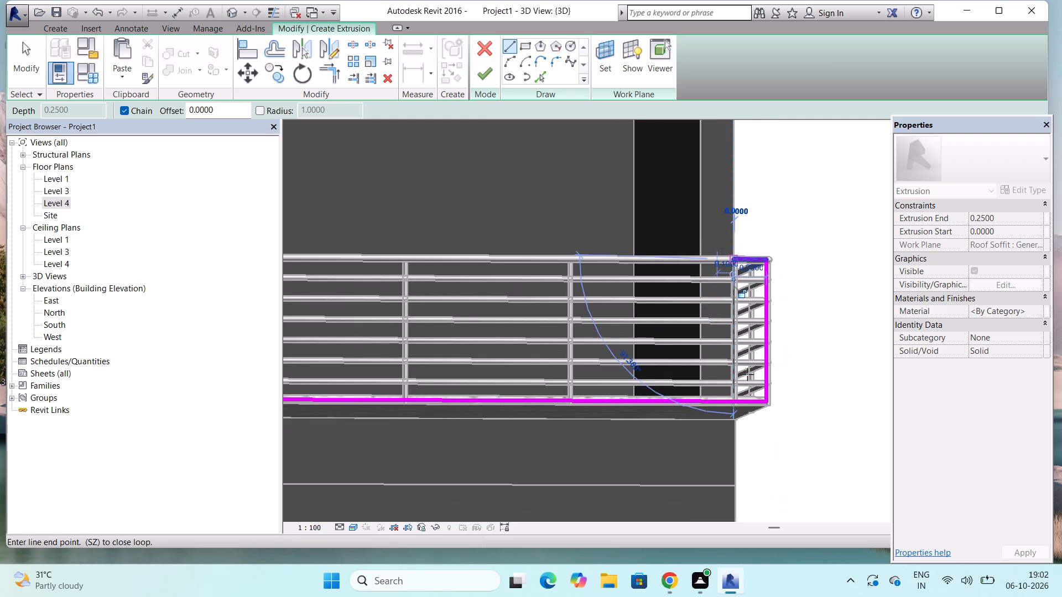
{"action": "scroll", "coordinate": [737, 380], "scroll_direction": "up", "scroll_amount": 5}
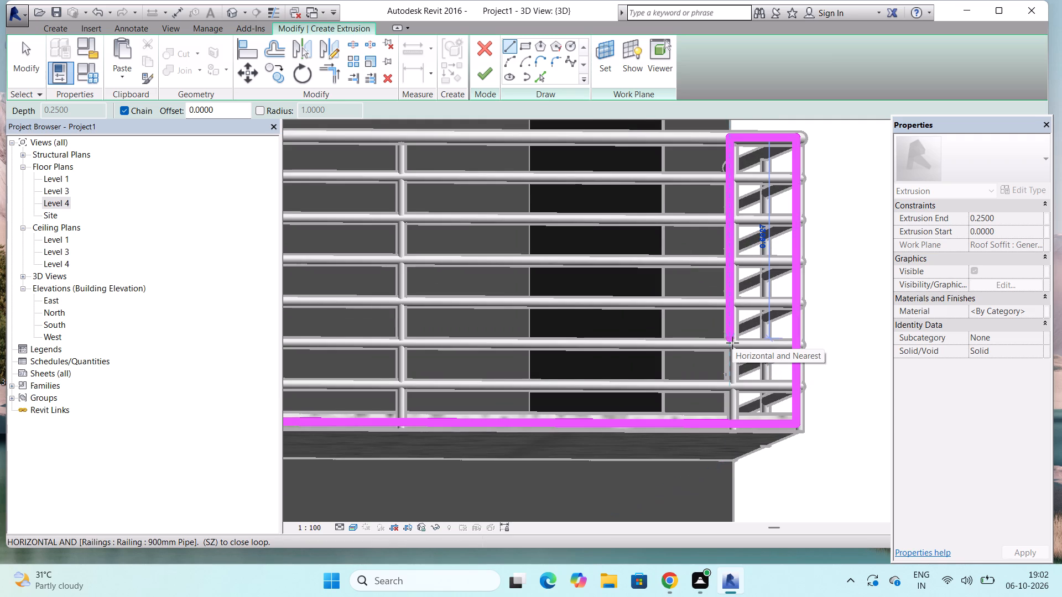
{"action": "left_click", "coordinate": [735, 390]}
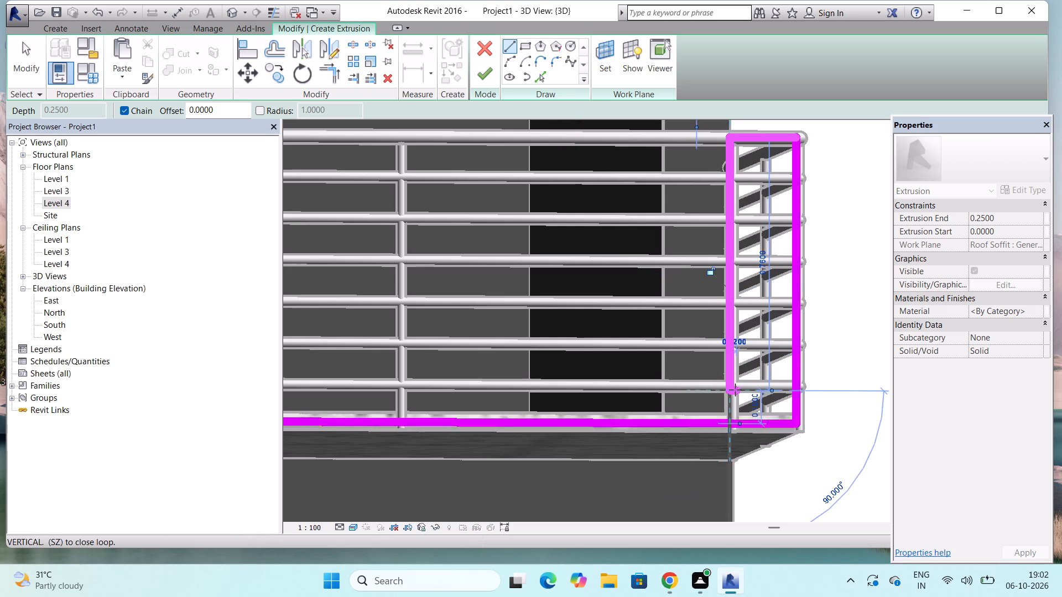
Continue with a horizontal line just above the bottom profile line to near the facade's opposite edge, dismissing the notification card on the way.
{"action": "scroll", "coordinate": [735, 390], "scroll_direction": "down", "scroll_amount": 20}
{"action": "scroll", "coordinate": [735, 390], "scroll_direction": "down", "scroll_amount": 1}
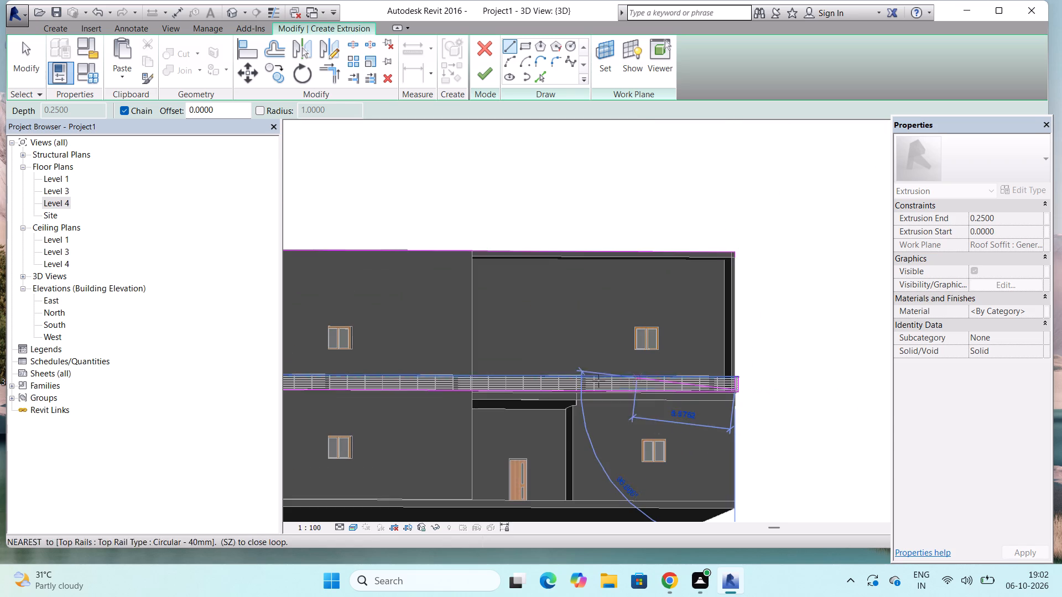
{"action": "scroll", "coordinate": [582, 370], "scroll_direction": "down", "scroll_amount": 8}
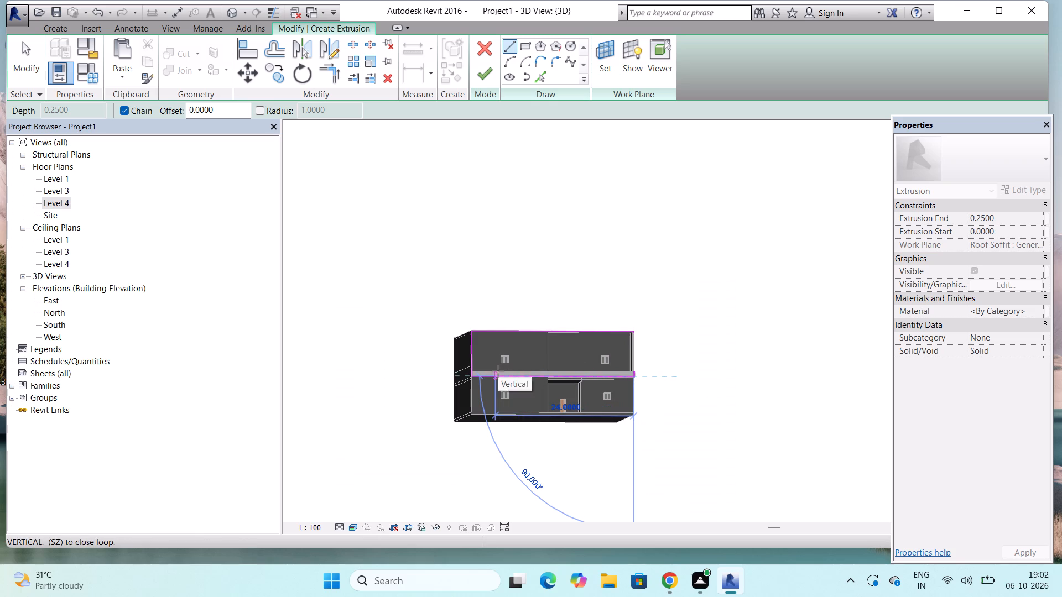
{"action": "scroll", "coordinate": [488, 366], "scroll_direction": "up", "scroll_amount": 19}
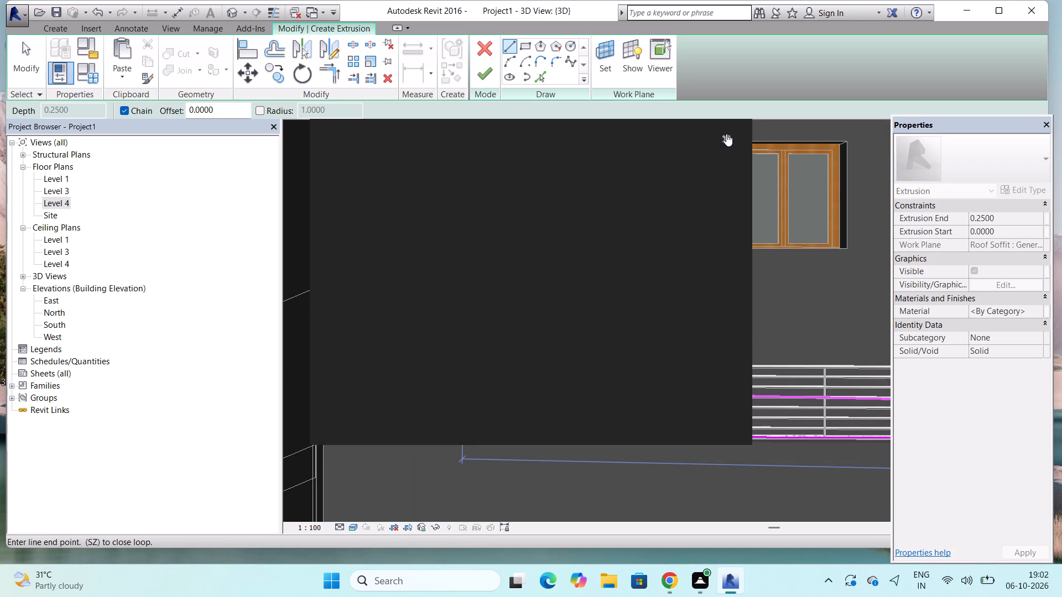
{"action": "left_click", "coordinate": [726, 134]}
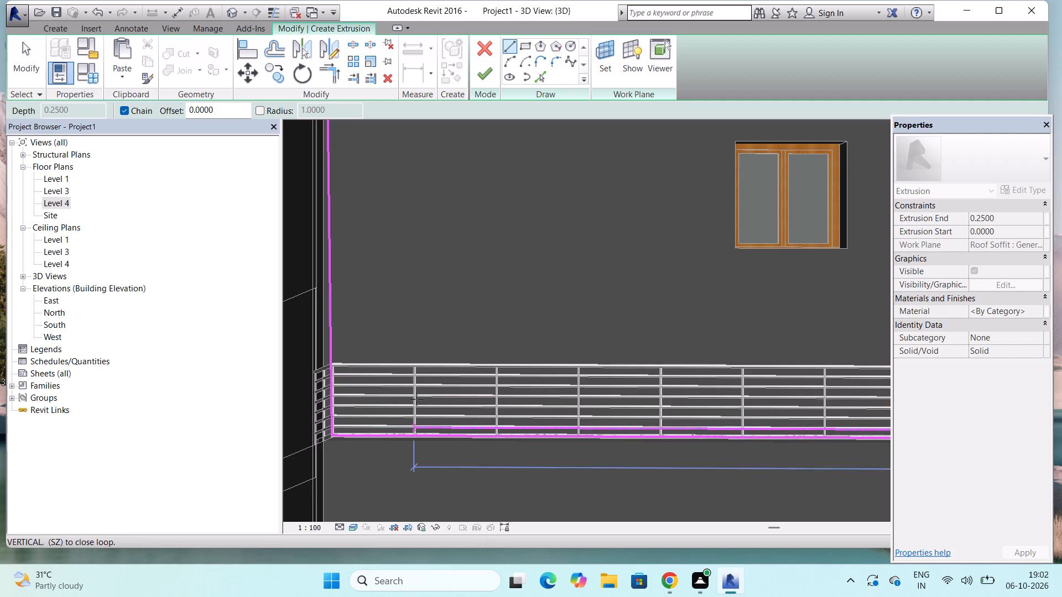
{"action": "scroll", "coordinate": [415, 395], "scroll_direction": "up", "scroll_amount": 4}
{"action": "scroll", "coordinate": [520, 380], "scroll_direction": "down", "scroll_amount": 3}
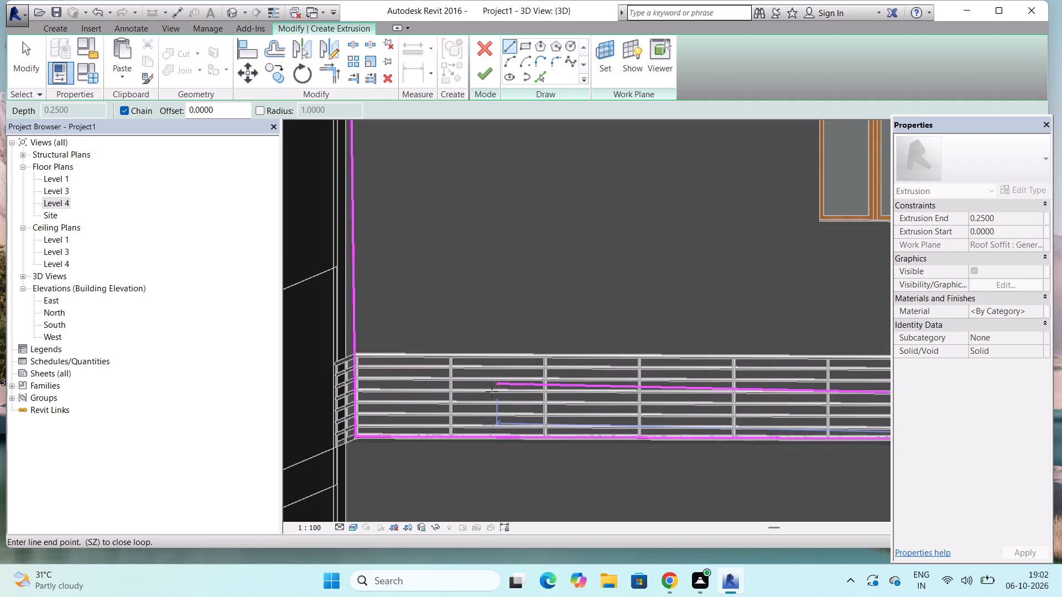
{"action": "scroll", "coordinate": [403, 406], "scroll_direction": "up", "scroll_amount": 3}
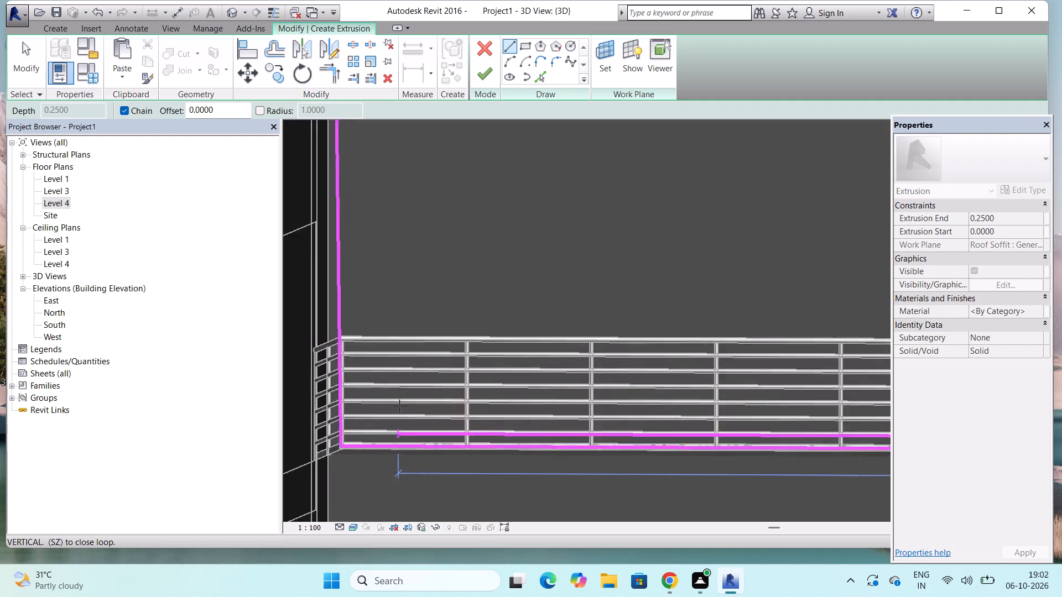
{"action": "scroll", "coordinate": [399, 406], "scroll_direction": "up", "scroll_amount": 2}
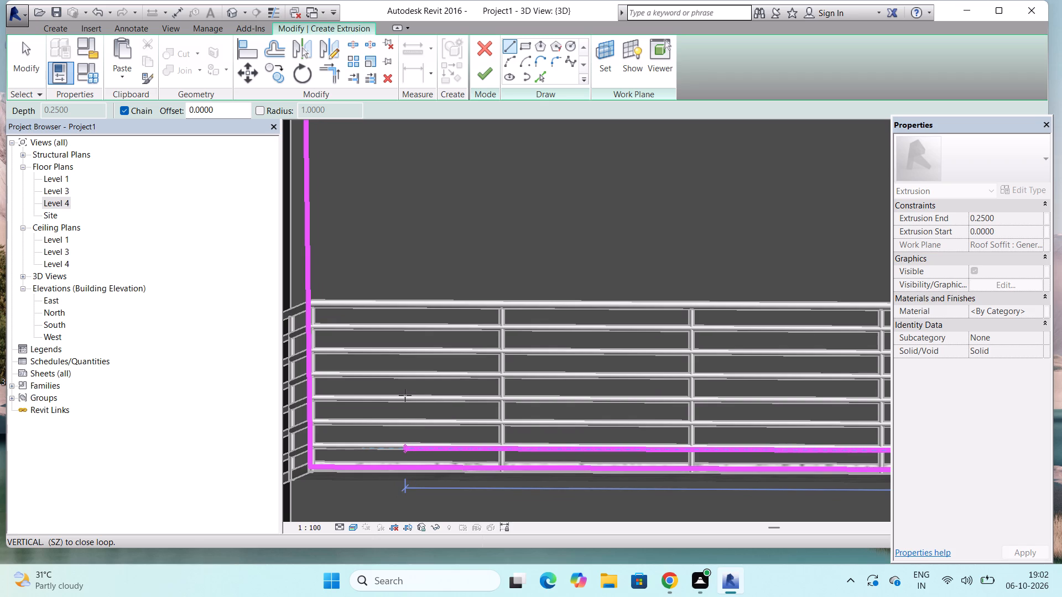
{"action": "left_click", "coordinate": [405, 395]}
Continue the inner outline with a vertical line up beside the facade's edge, ending just below the top profile line.
{"action": "scroll", "coordinate": [405, 395], "scroll_direction": "down", "scroll_amount": 13}
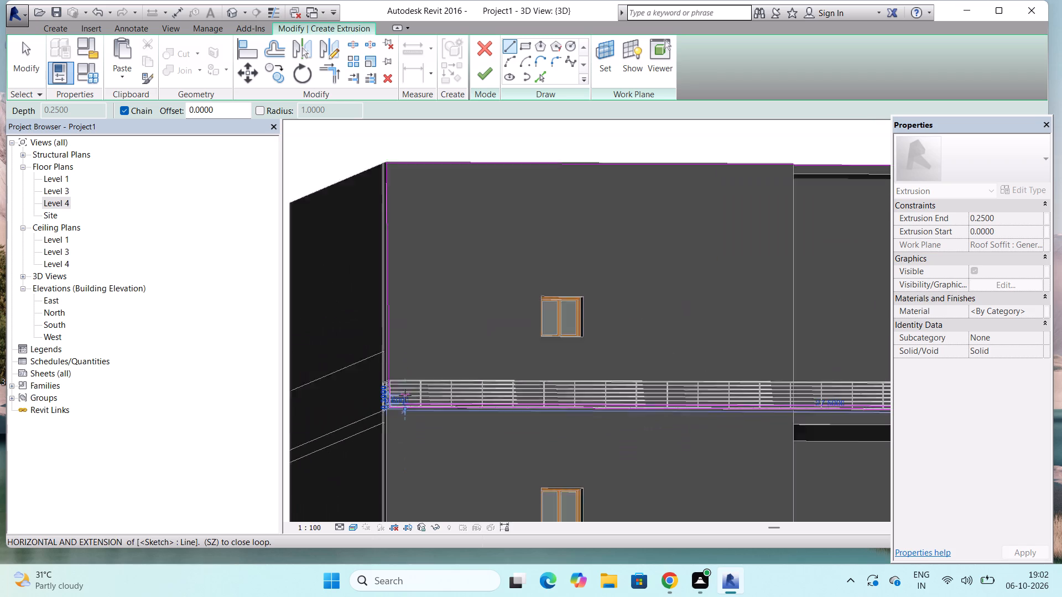
{"action": "scroll", "coordinate": [405, 395], "scroll_direction": "down", "scroll_amount": 2}
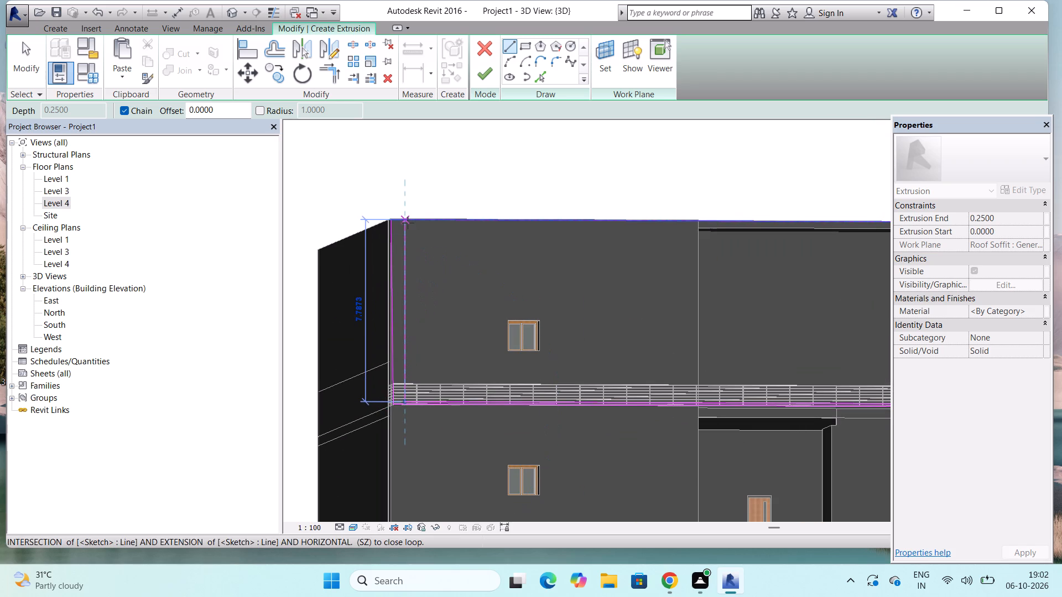
{"action": "scroll", "coordinate": [408, 223], "scroll_direction": "up", "scroll_amount": 15}
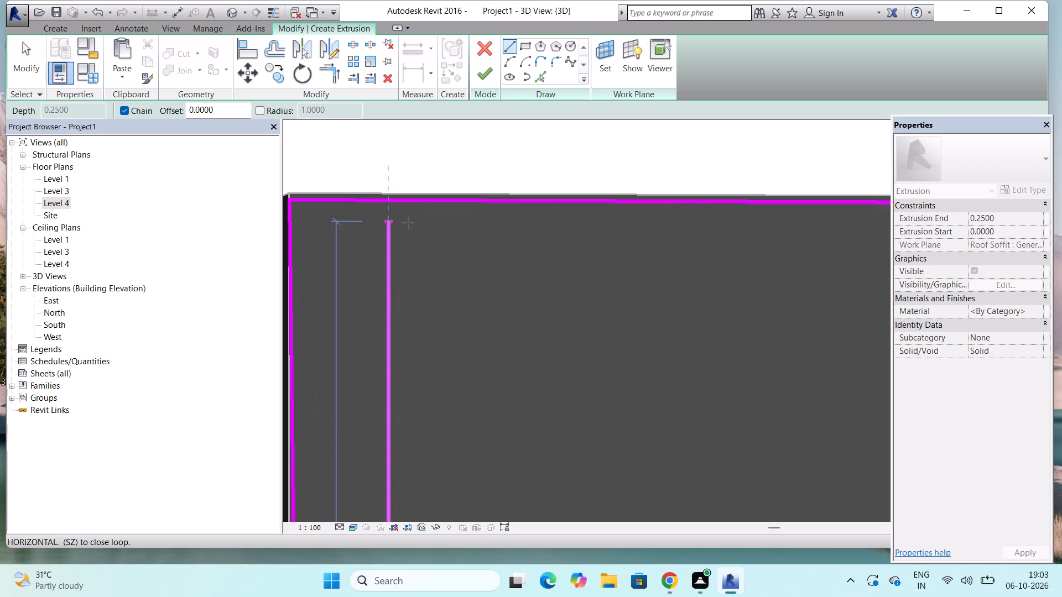
{"action": "scroll", "coordinate": [408, 223], "scroll_direction": "up", "scroll_amount": 6}
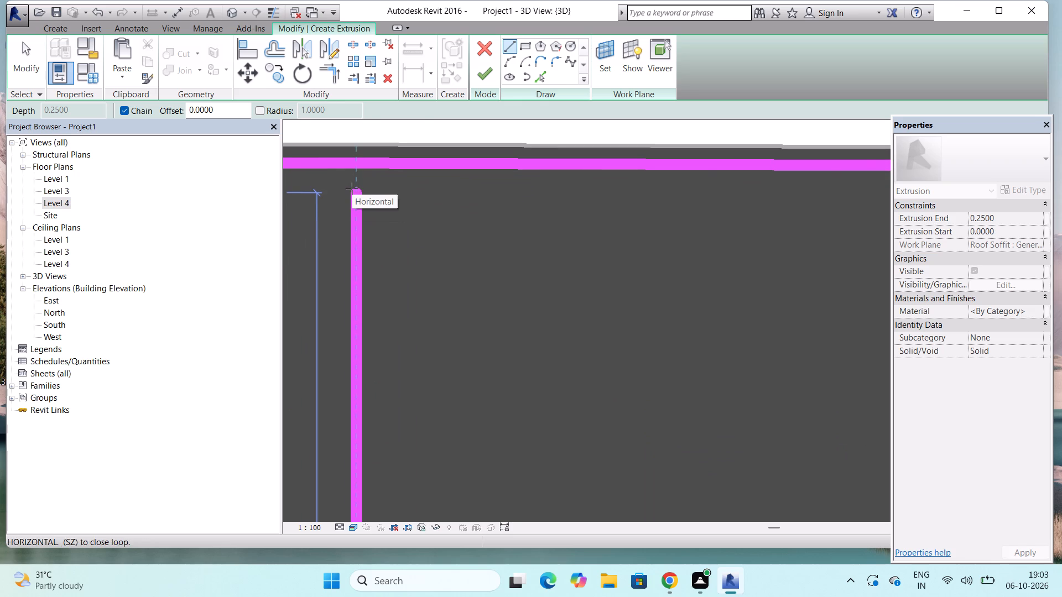
{"action": "left_click", "coordinate": [352, 188]}
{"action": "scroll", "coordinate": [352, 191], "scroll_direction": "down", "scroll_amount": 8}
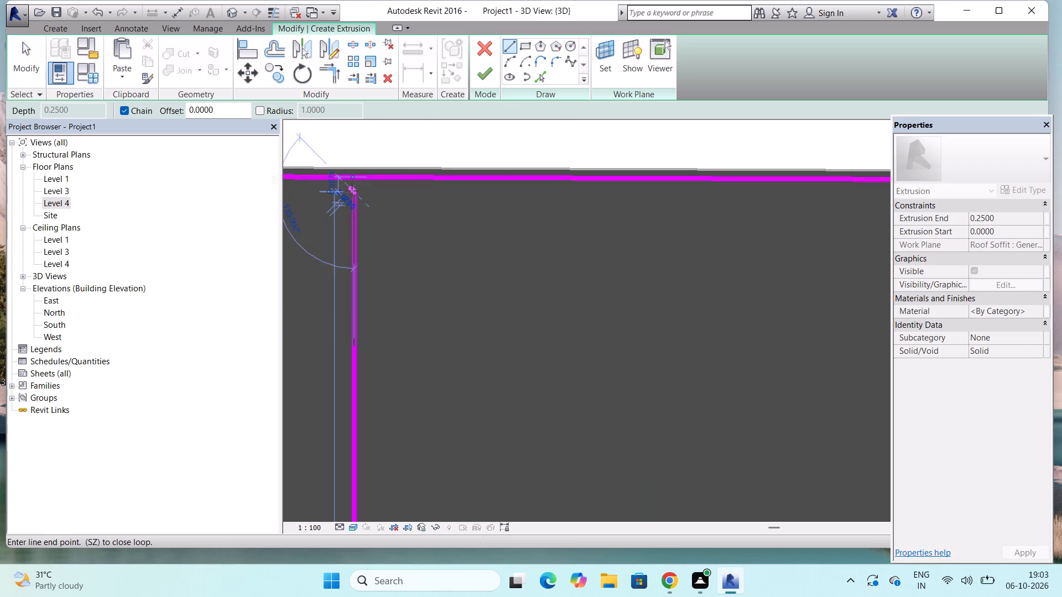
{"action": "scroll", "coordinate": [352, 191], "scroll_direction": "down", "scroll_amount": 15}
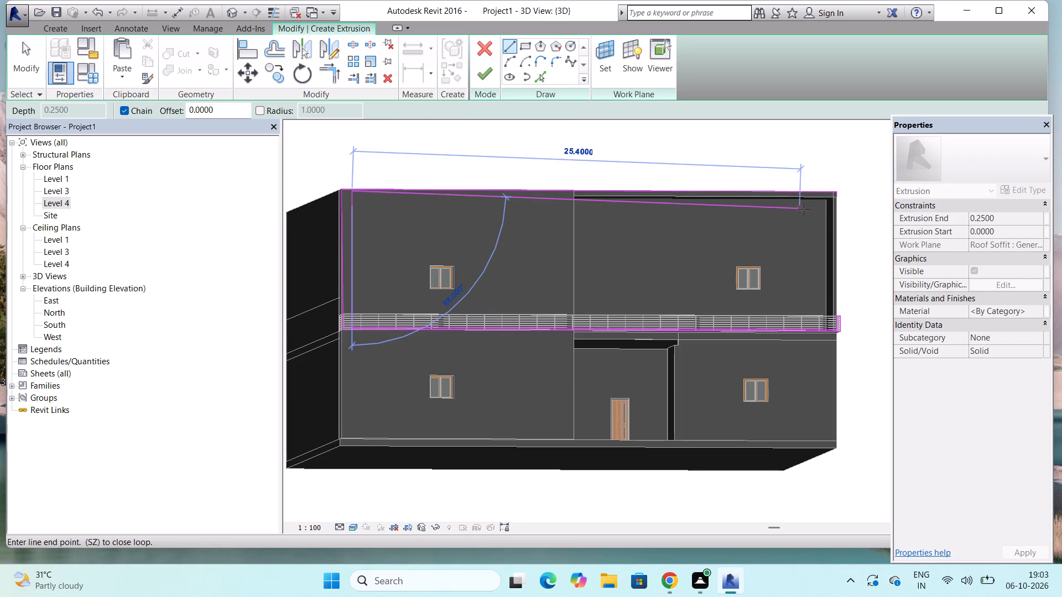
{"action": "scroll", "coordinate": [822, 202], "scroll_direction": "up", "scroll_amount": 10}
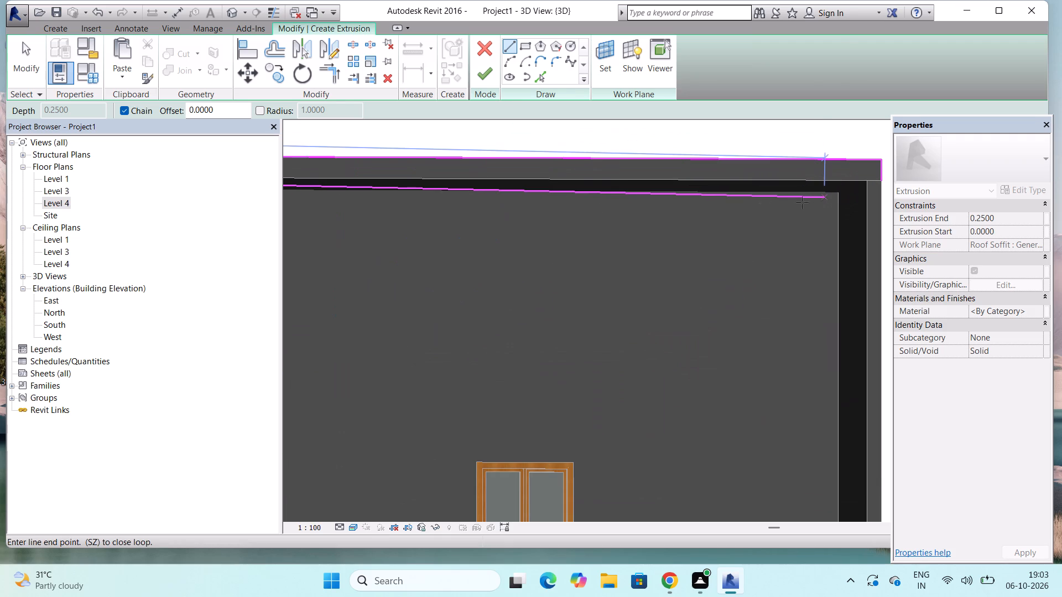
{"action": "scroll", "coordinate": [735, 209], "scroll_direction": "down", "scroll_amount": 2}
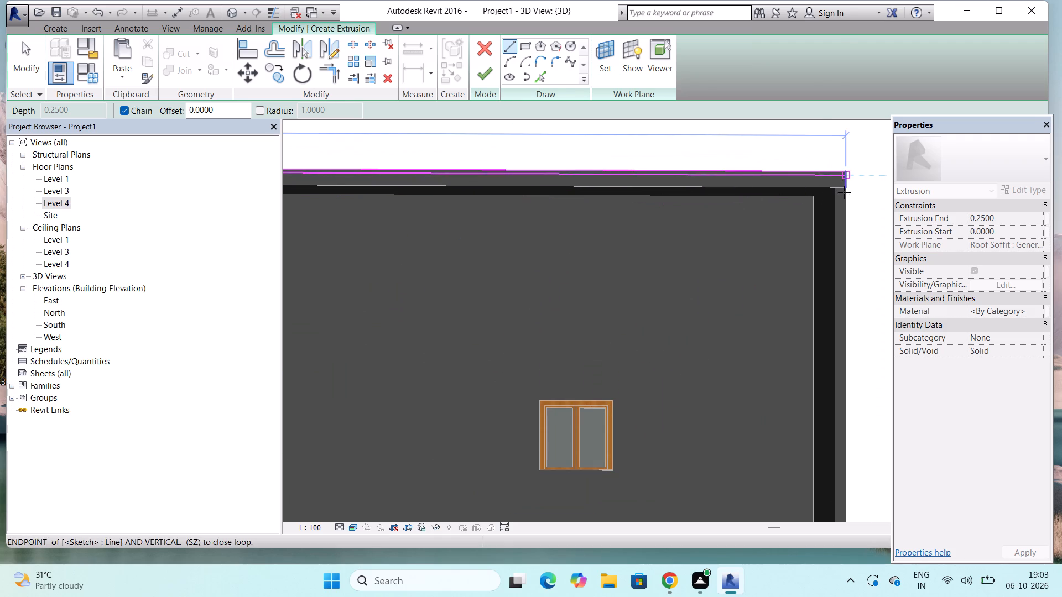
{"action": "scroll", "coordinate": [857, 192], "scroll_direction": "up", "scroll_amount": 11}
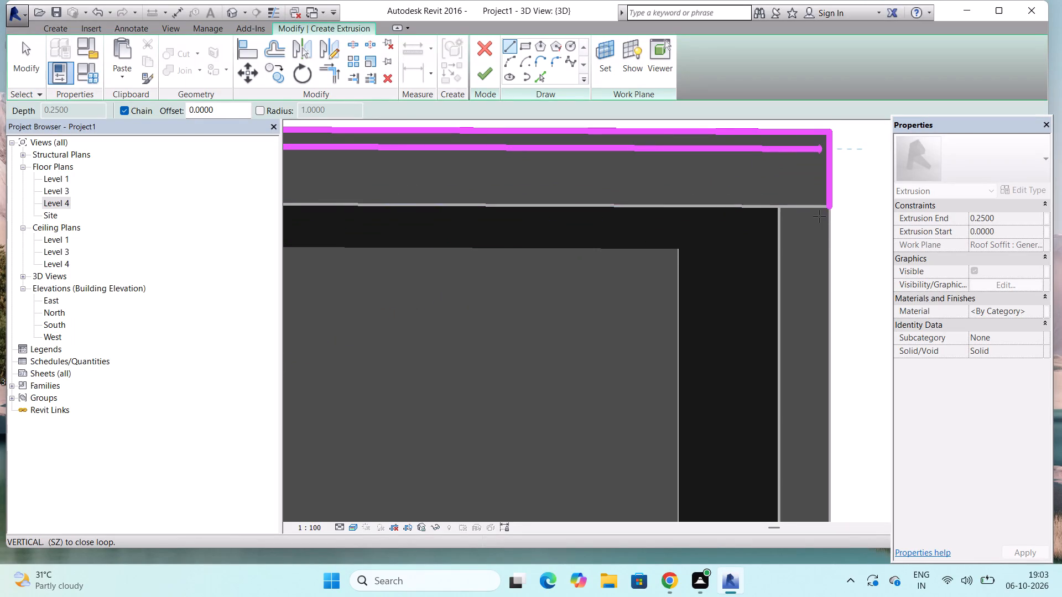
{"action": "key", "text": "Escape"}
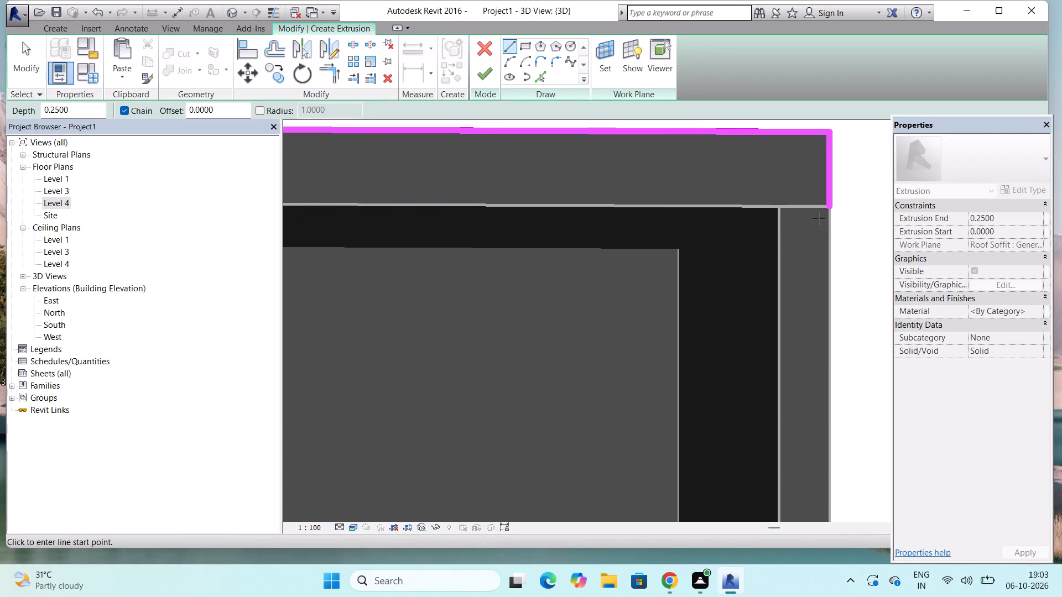
Sketch the inner outline's top line from the short vertical line's lower endpoint across to the vertical line beside the facade's opposite edge.
{"action": "scroll", "coordinate": [819, 218], "scroll_direction": "down", "scroll_amount": 20}
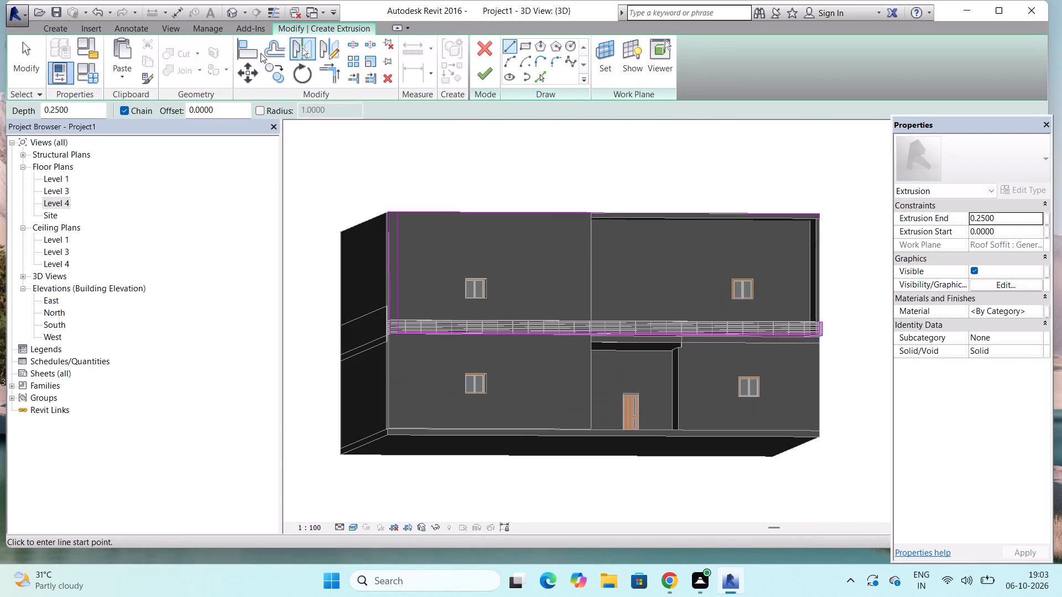
{"action": "left_click", "coordinate": [513, 44]}
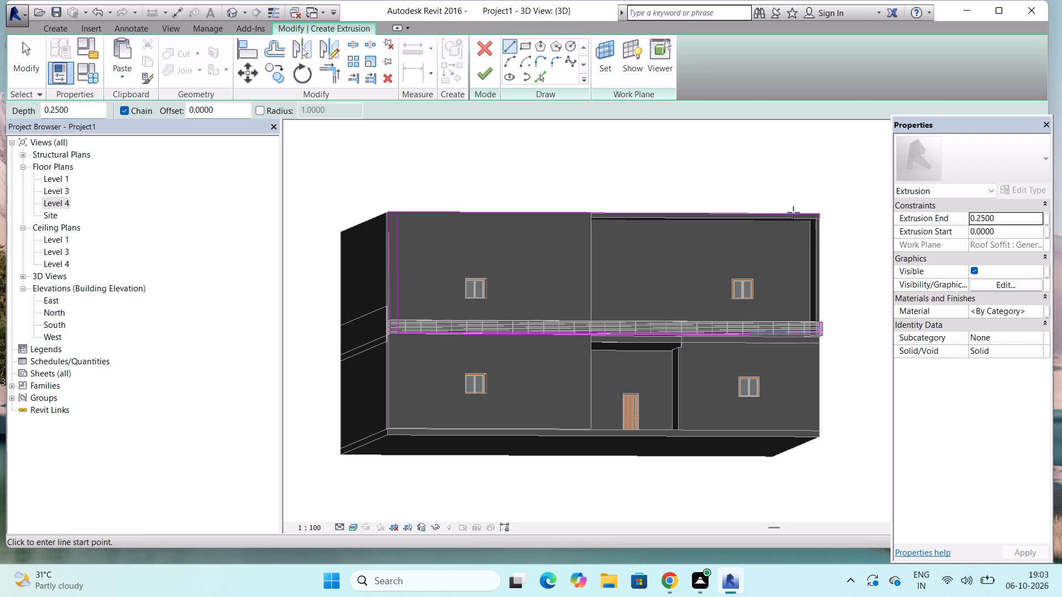
{"action": "scroll", "coordinate": [795, 206], "scroll_direction": "up", "scroll_amount": 6}
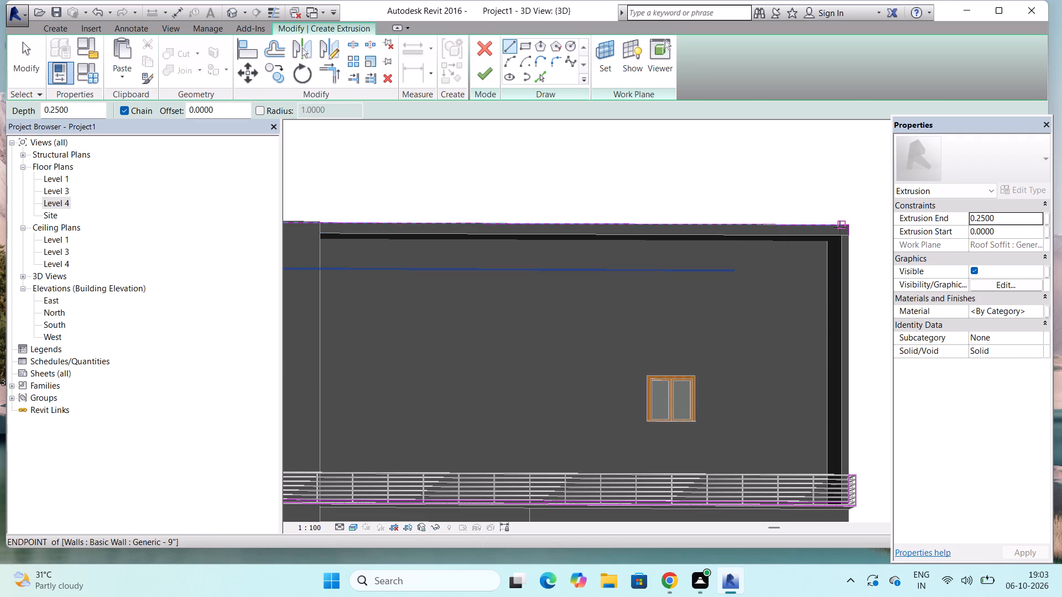
{"action": "scroll", "coordinate": [840, 227], "scroll_direction": "up", "scroll_amount": 18}
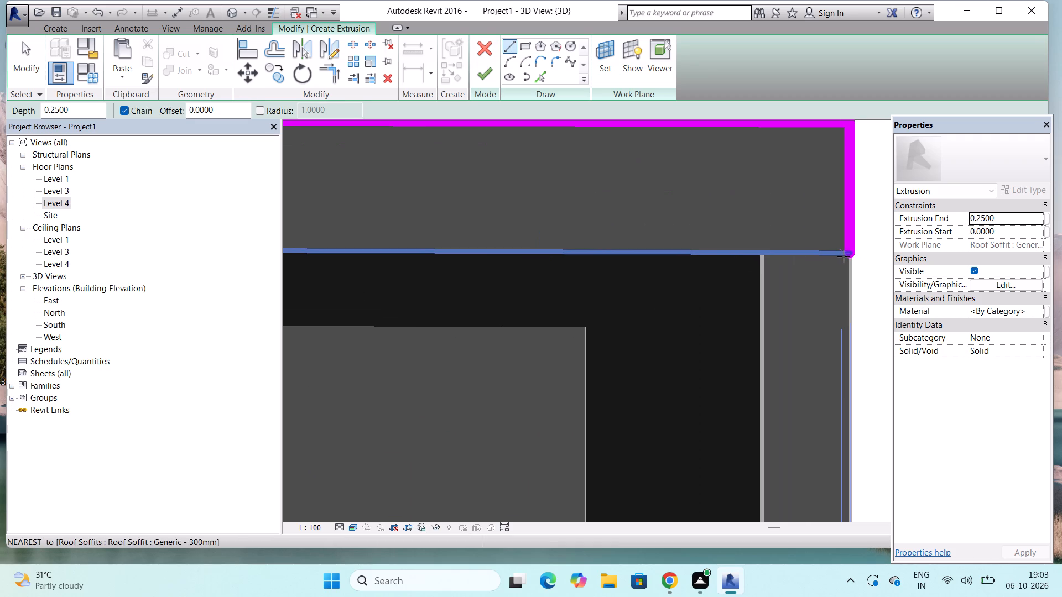
{"action": "left_click", "coordinate": [849, 252]}
{"action": "scroll", "coordinate": [849, 252], "scroll_direction": "down", "scroll_amount": 8}
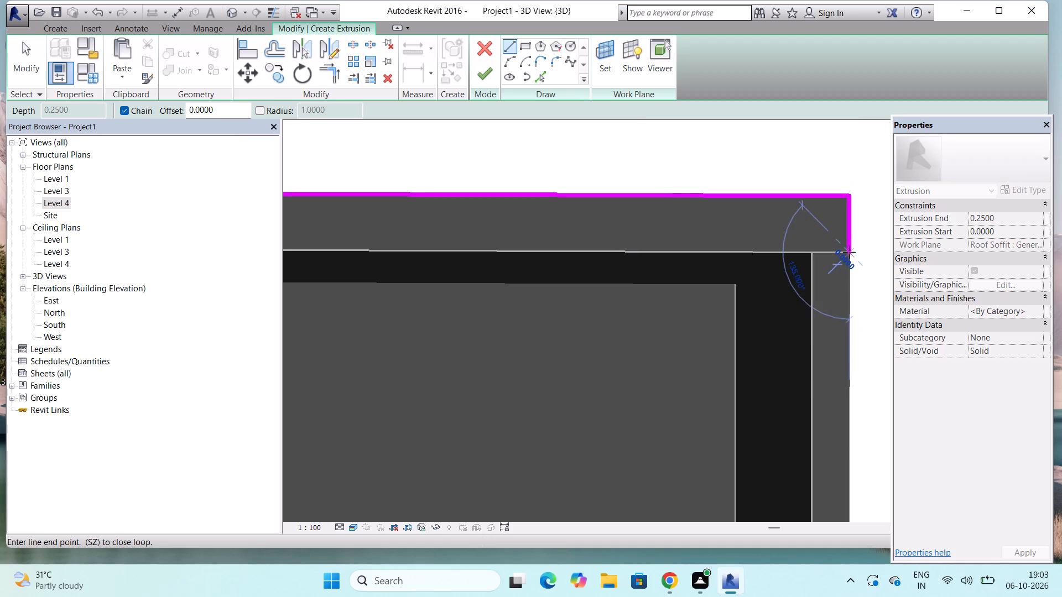
{"action": "scroll", "coordinate": [849, 252], "scroll_direction": "down", "scroll_amount": 17}
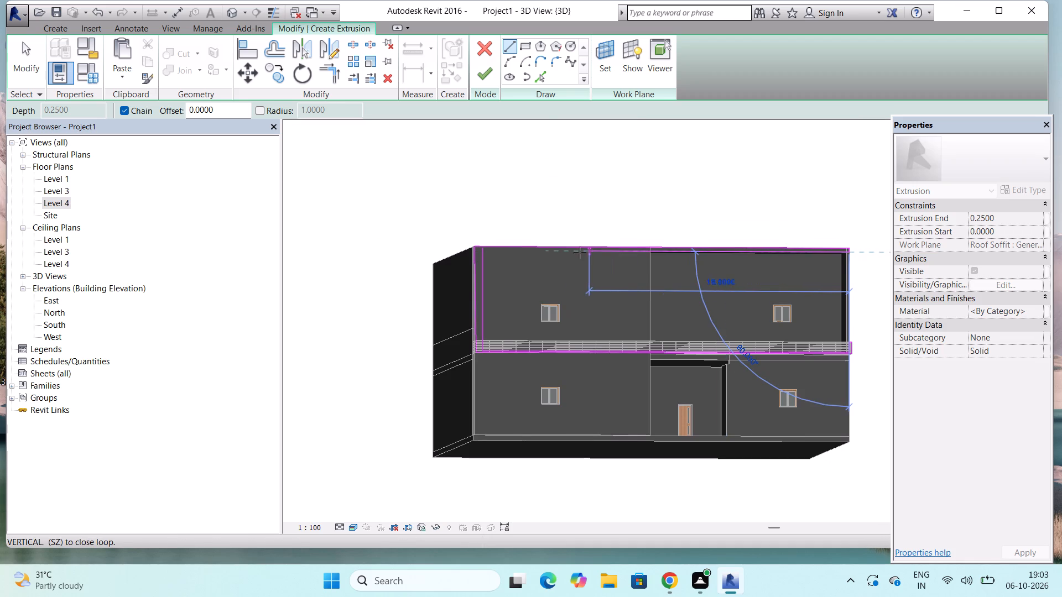
{"action": "scroll", "coordinate": [499, 254], "scroll_direction": "up", "scroll_amount": 6}
{"action": "scroll", "coordinate": [455, 259], "scroll_direction": "up", "scroll_amount": 5}
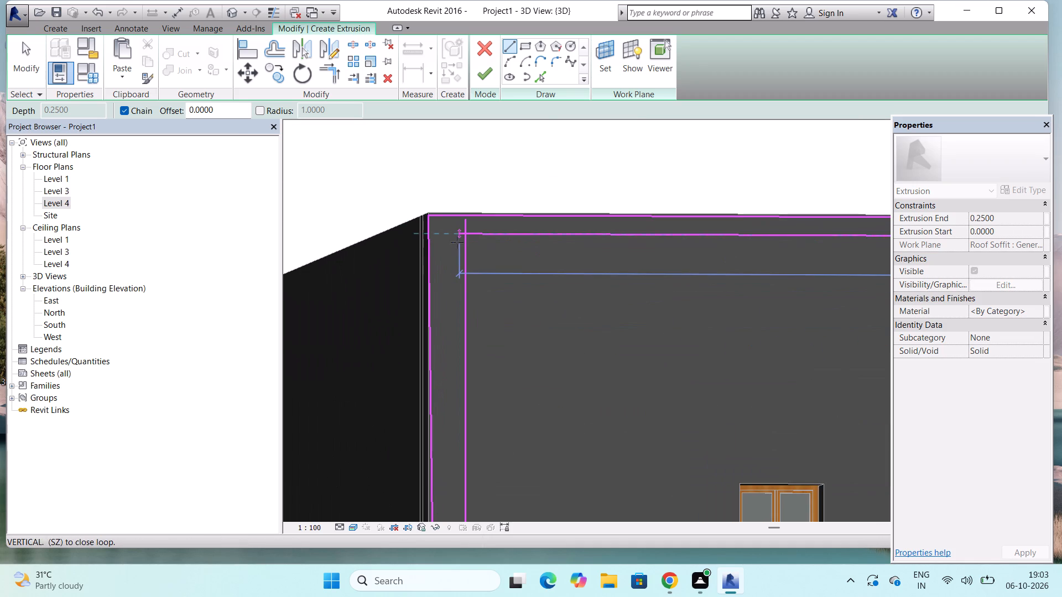
{"action": "scroll", "coordinate": [465, 232], "scroll_direction": "up", "scroll_amount": 5}
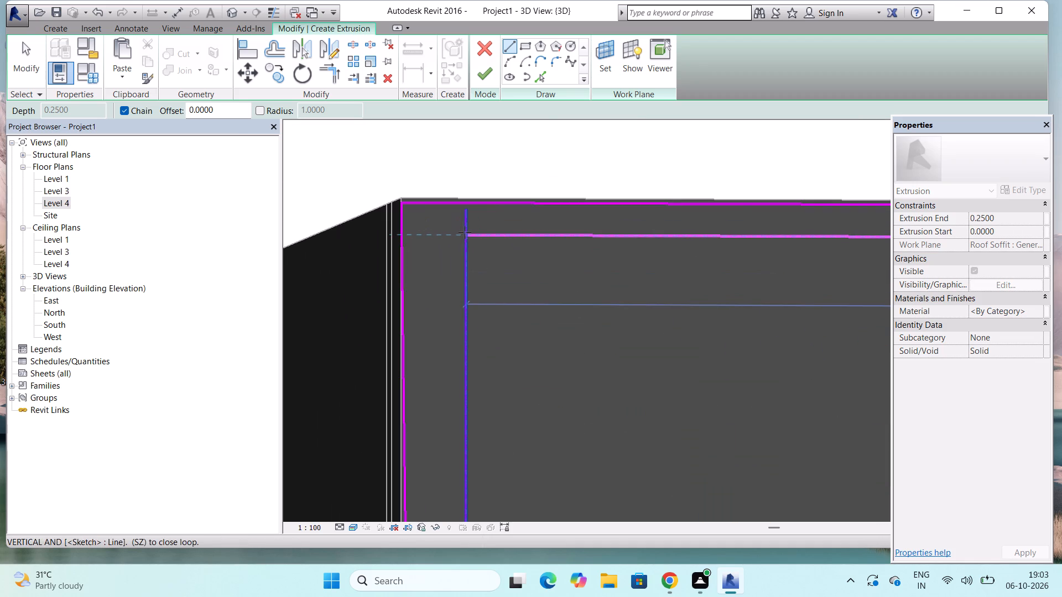
{"action": "left_click", "coordinate": [465, 235]}
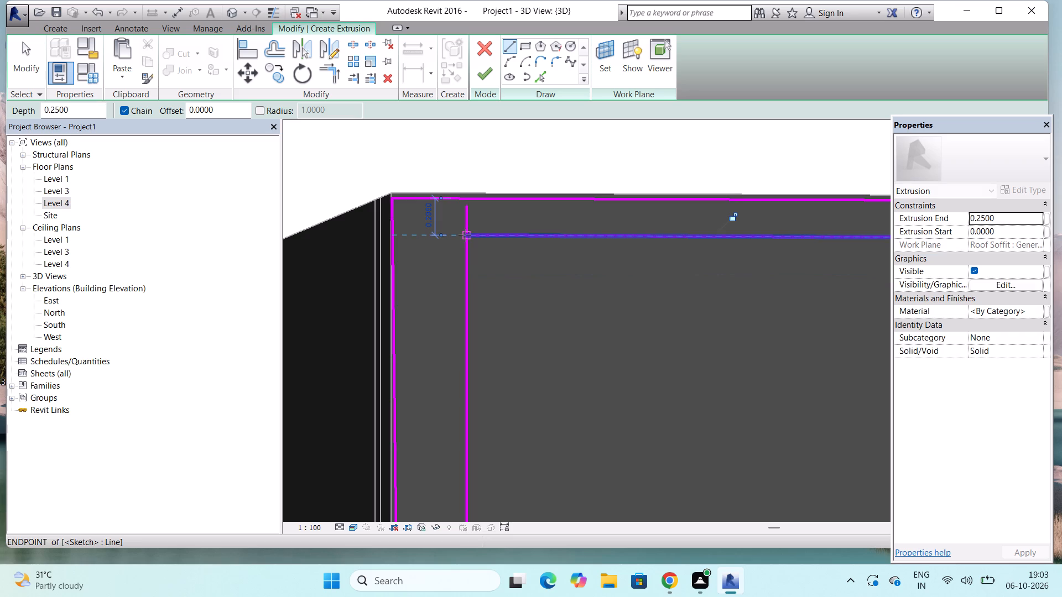
{"action": "key", "text": "Escape"}
{"action": "key", "text": "Escape"}
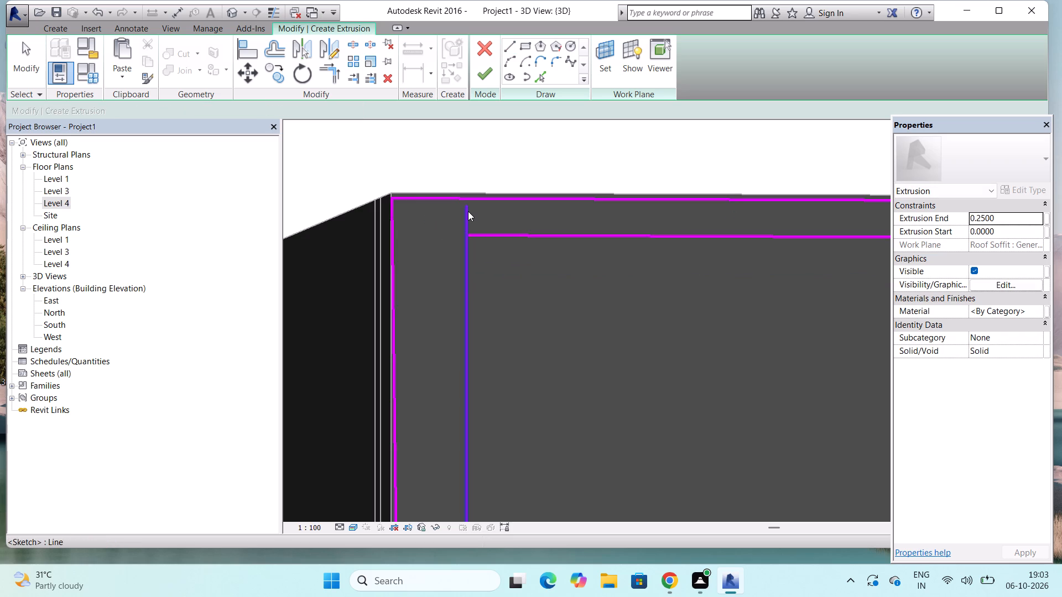
Shorten the inner vertical line so its upper end meets the inner top line's endpoint, dismissing the notification card on the way.
{"action": "scroll", "coordinate": [468, 211], "scroll_direction": "up", "scroll_amount": 5}
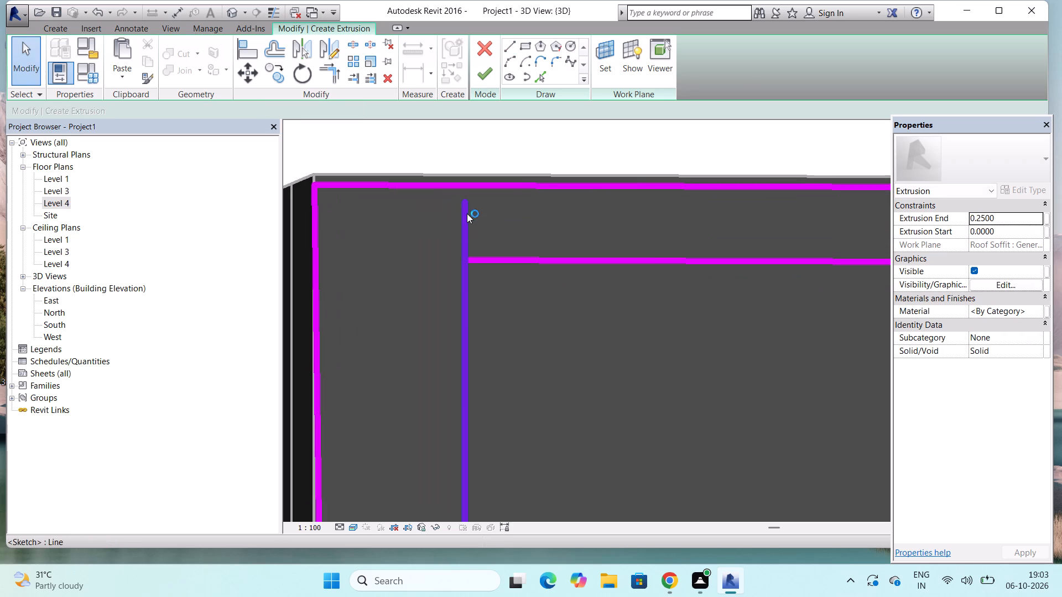
{"action": "left_click", "coordinate": [467, 213]}
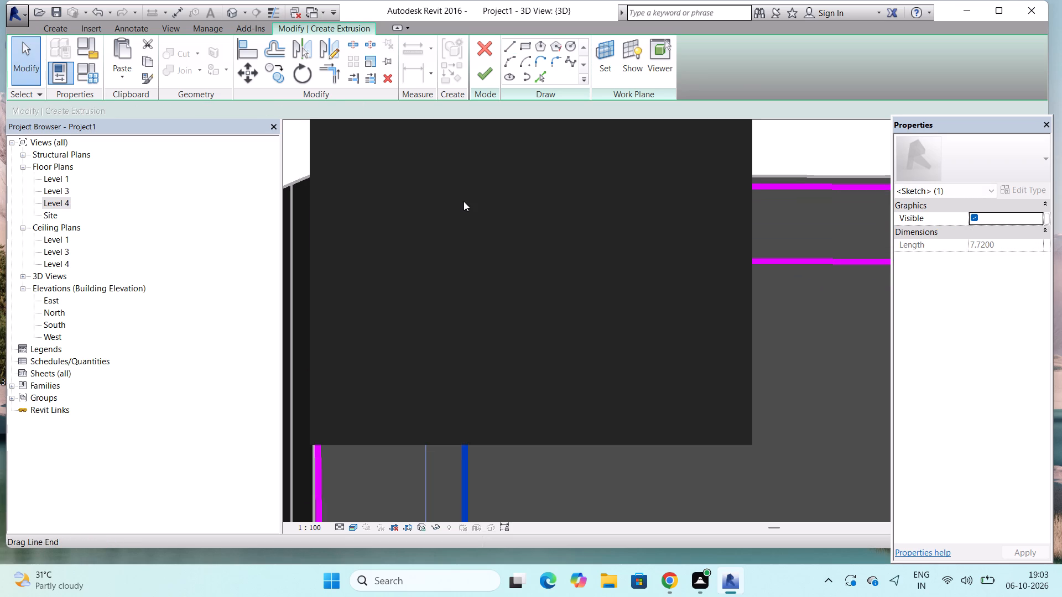
{"action": "left_click", "coordinate": [464, 201]}
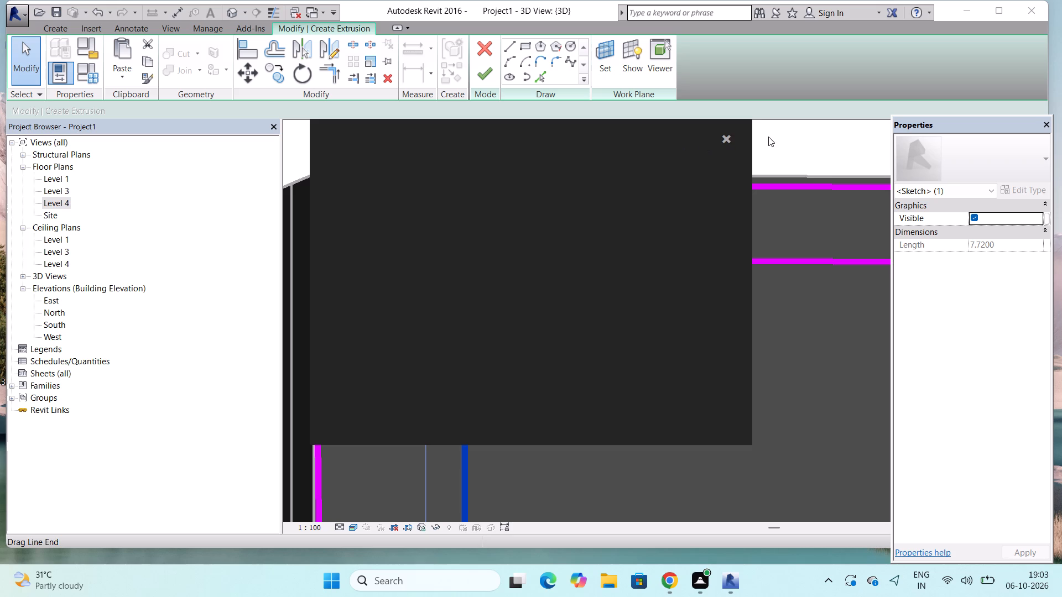
{"action": "left_click", "coordinate": [725, 139]}
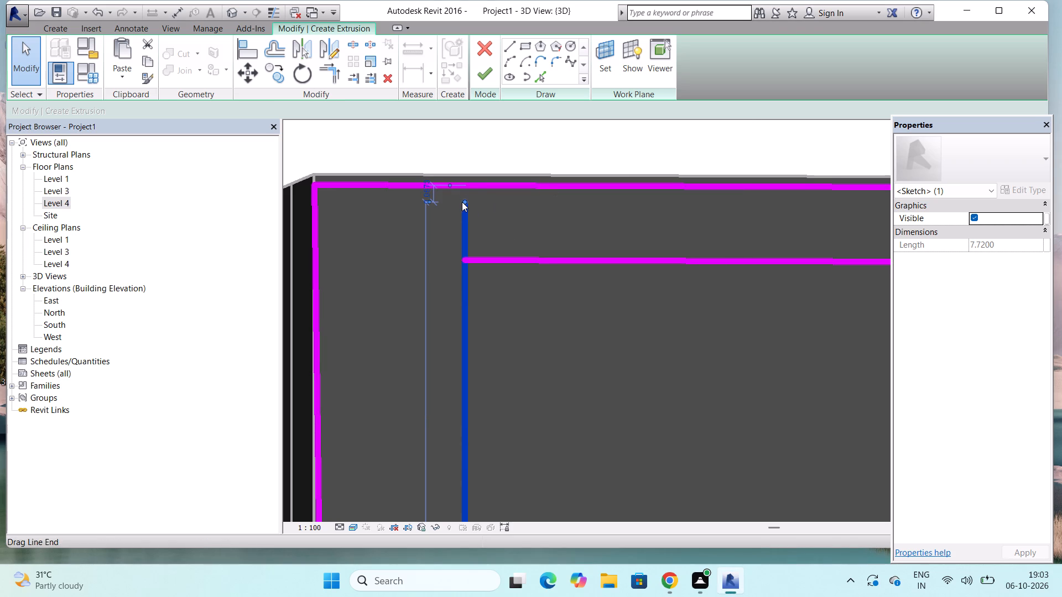
{"action": "left_click_drag", "start_coordinate": [464, 202], "coordinate": [463, 260]}
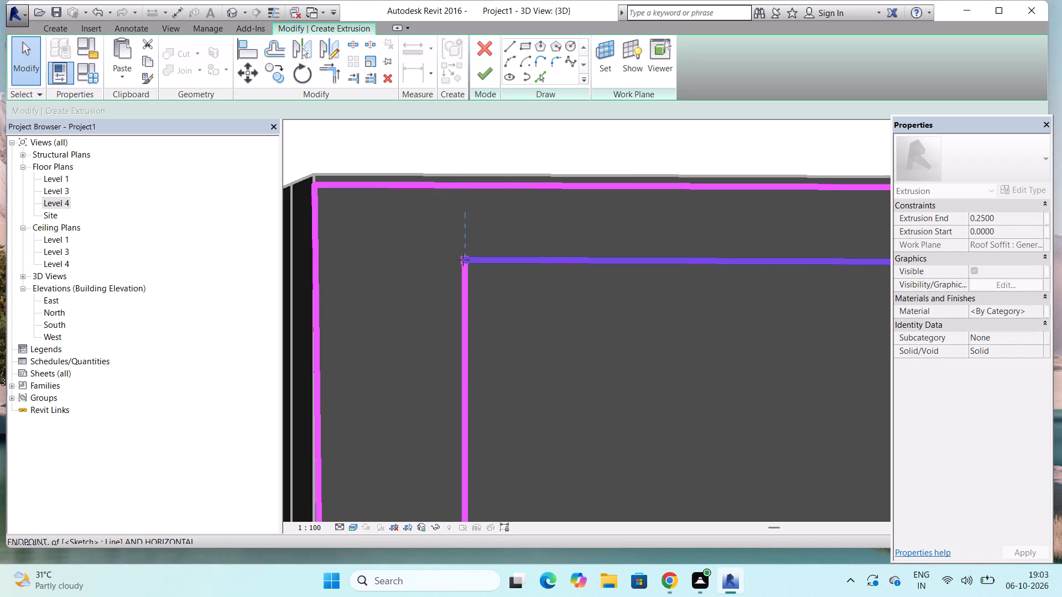
{"action": "left_click_drag", "start_coordinate": [463, 260], "coordinate": [464, 261]}
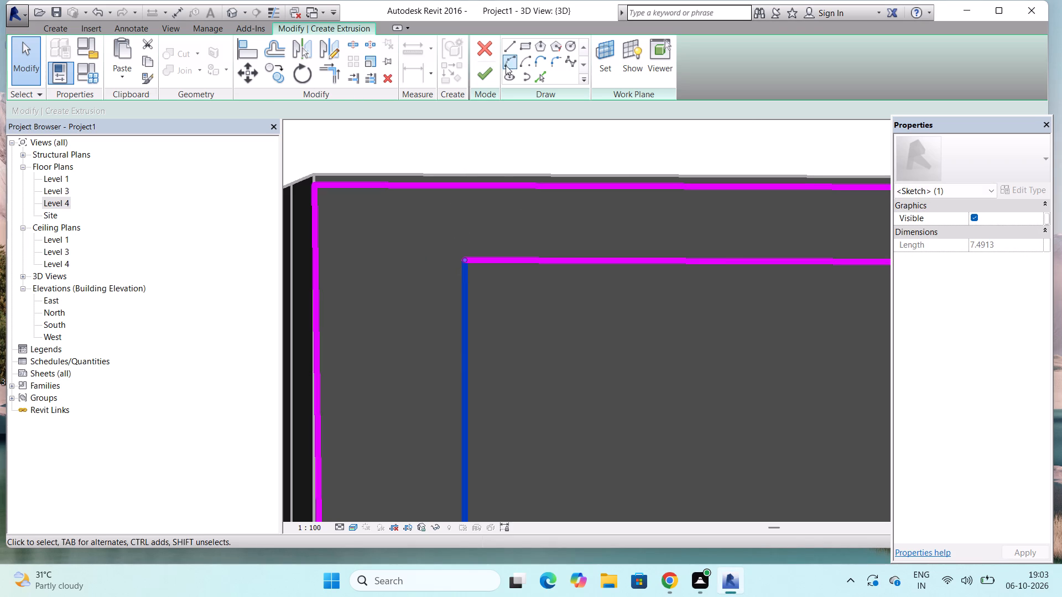
Finish the frame sketch to create the extrusion with a depth of 0.2500.
{"action": "left_click", "coordinate": [490, 76]}
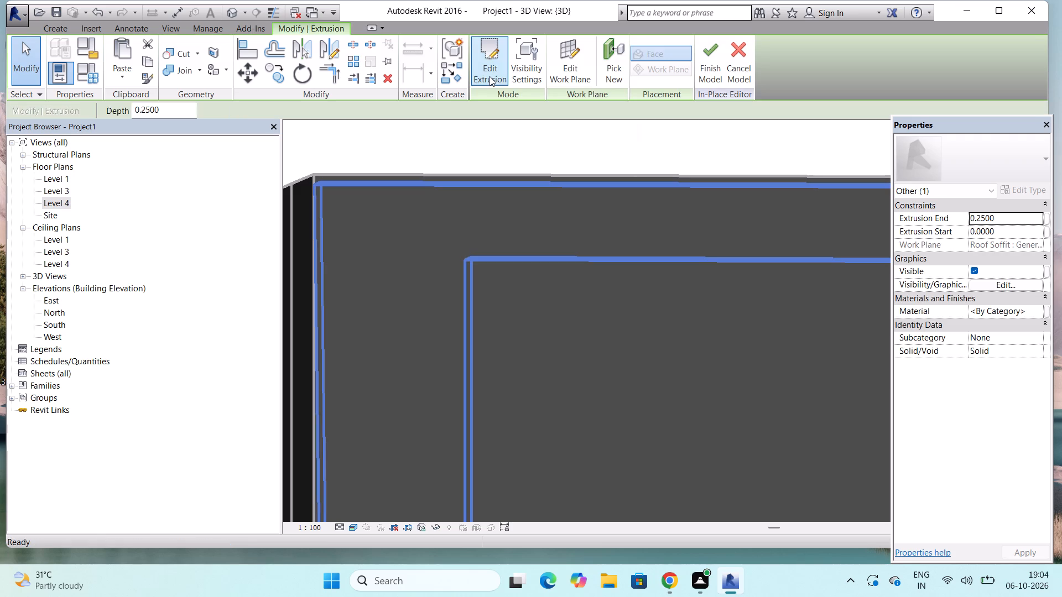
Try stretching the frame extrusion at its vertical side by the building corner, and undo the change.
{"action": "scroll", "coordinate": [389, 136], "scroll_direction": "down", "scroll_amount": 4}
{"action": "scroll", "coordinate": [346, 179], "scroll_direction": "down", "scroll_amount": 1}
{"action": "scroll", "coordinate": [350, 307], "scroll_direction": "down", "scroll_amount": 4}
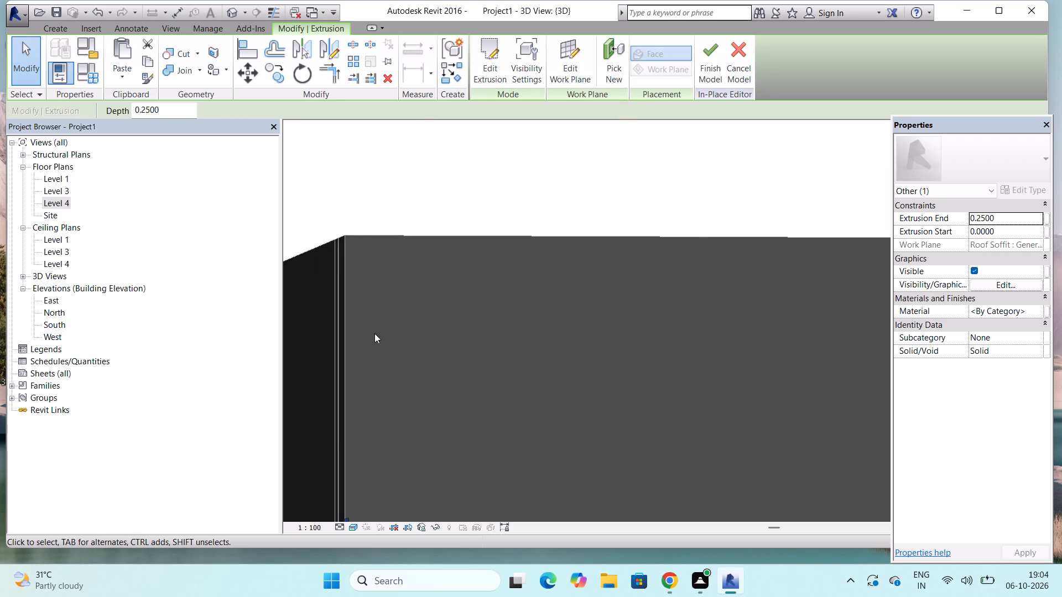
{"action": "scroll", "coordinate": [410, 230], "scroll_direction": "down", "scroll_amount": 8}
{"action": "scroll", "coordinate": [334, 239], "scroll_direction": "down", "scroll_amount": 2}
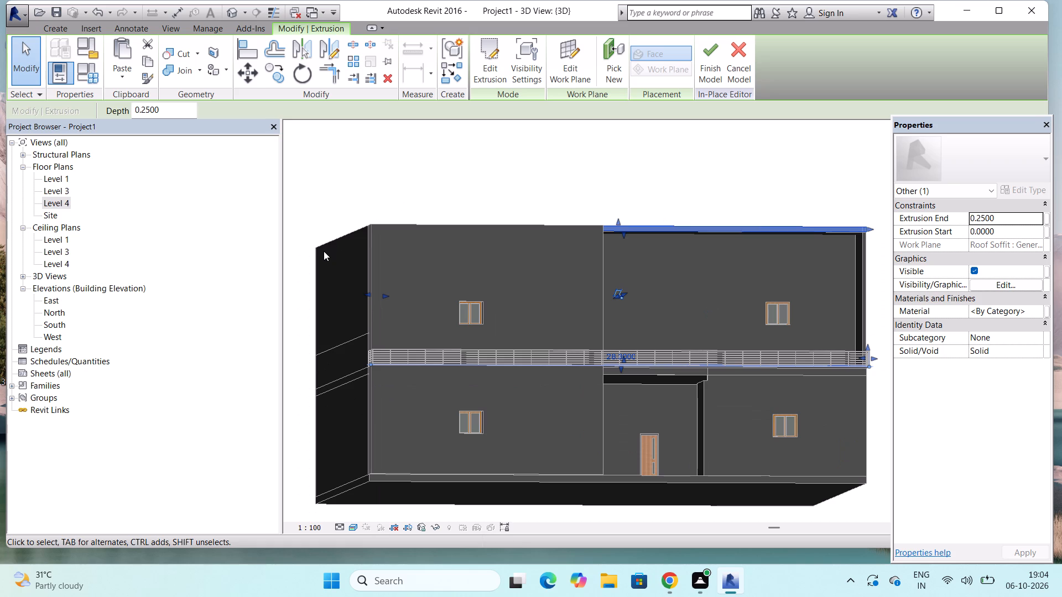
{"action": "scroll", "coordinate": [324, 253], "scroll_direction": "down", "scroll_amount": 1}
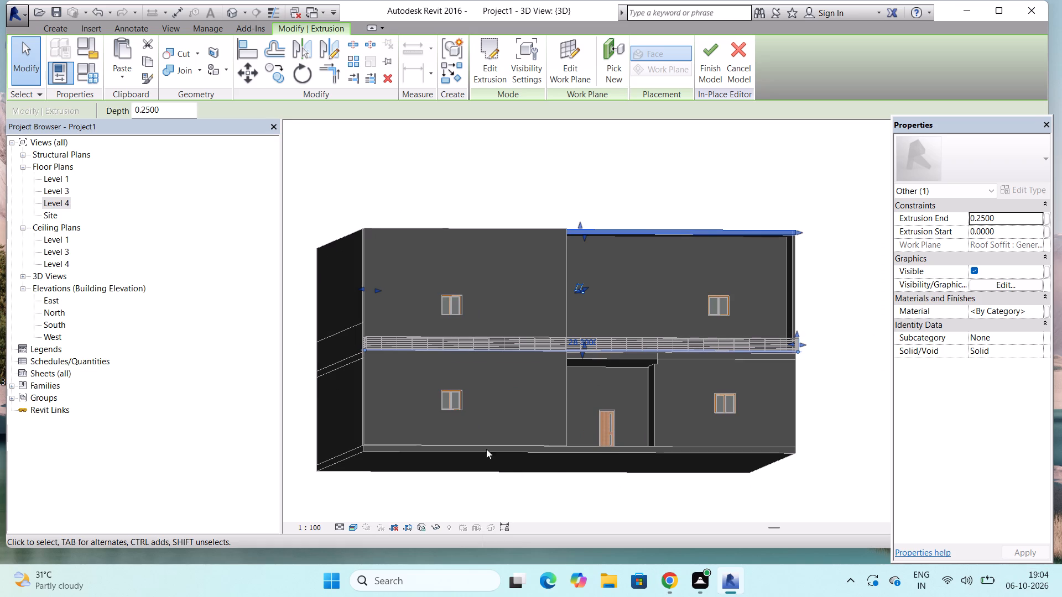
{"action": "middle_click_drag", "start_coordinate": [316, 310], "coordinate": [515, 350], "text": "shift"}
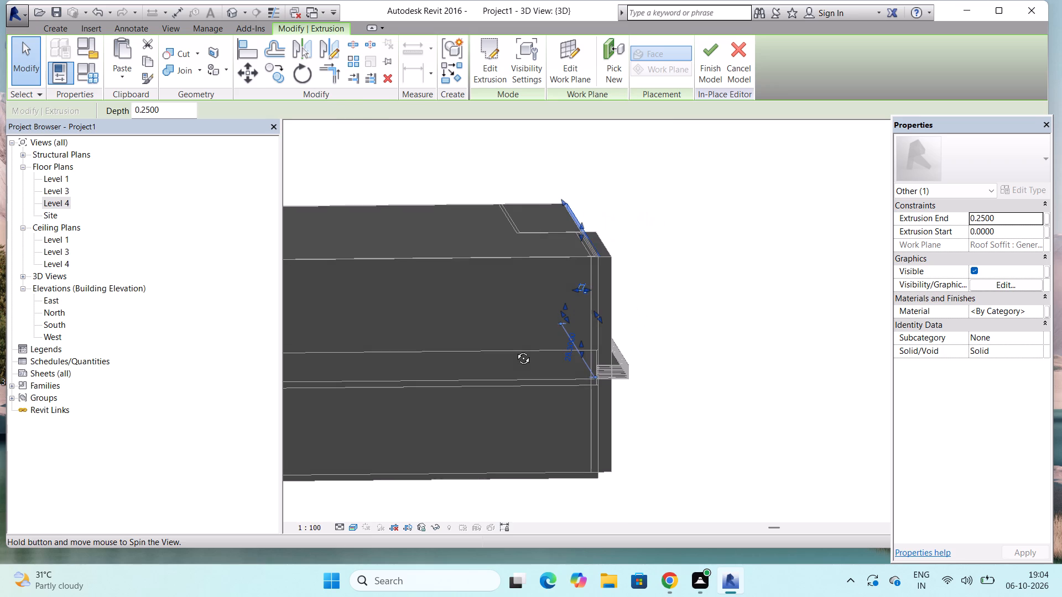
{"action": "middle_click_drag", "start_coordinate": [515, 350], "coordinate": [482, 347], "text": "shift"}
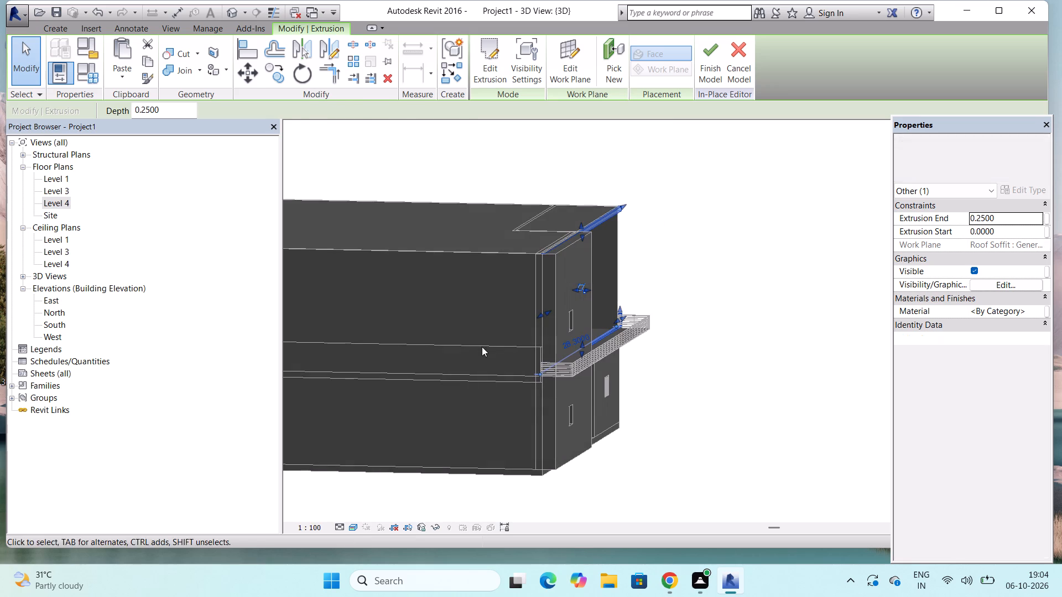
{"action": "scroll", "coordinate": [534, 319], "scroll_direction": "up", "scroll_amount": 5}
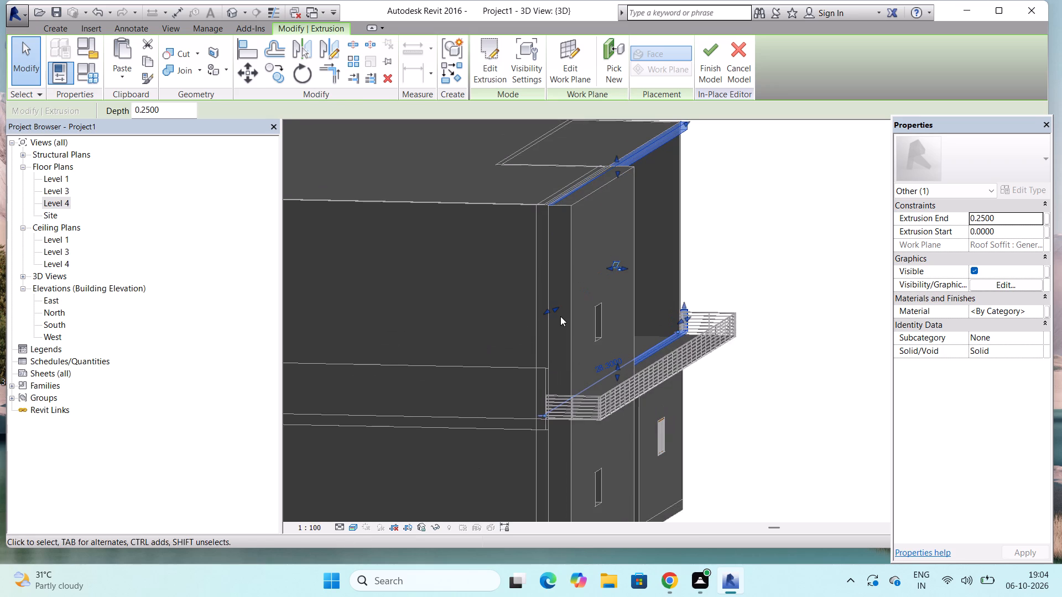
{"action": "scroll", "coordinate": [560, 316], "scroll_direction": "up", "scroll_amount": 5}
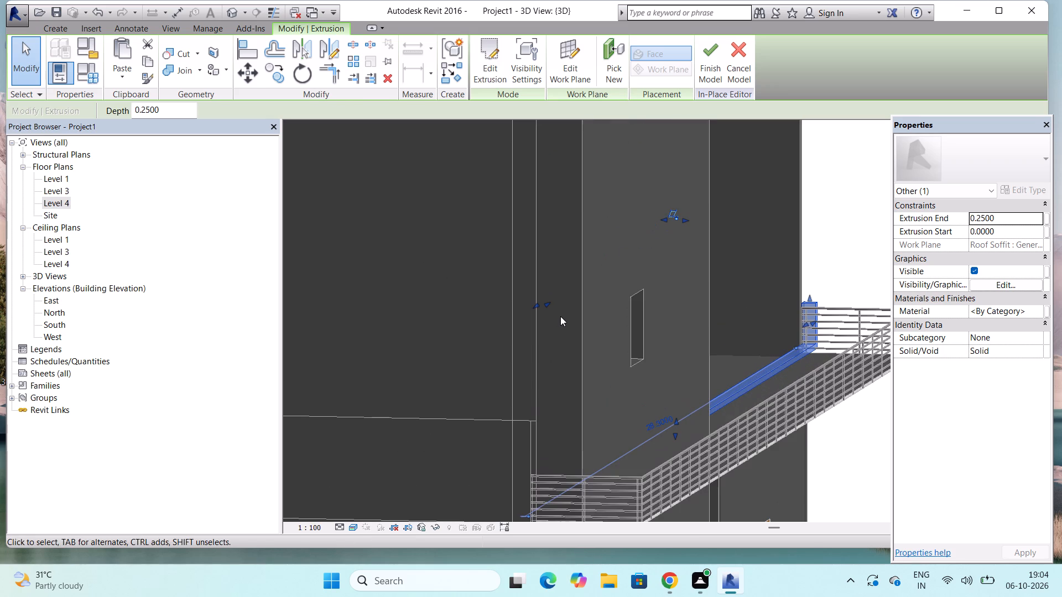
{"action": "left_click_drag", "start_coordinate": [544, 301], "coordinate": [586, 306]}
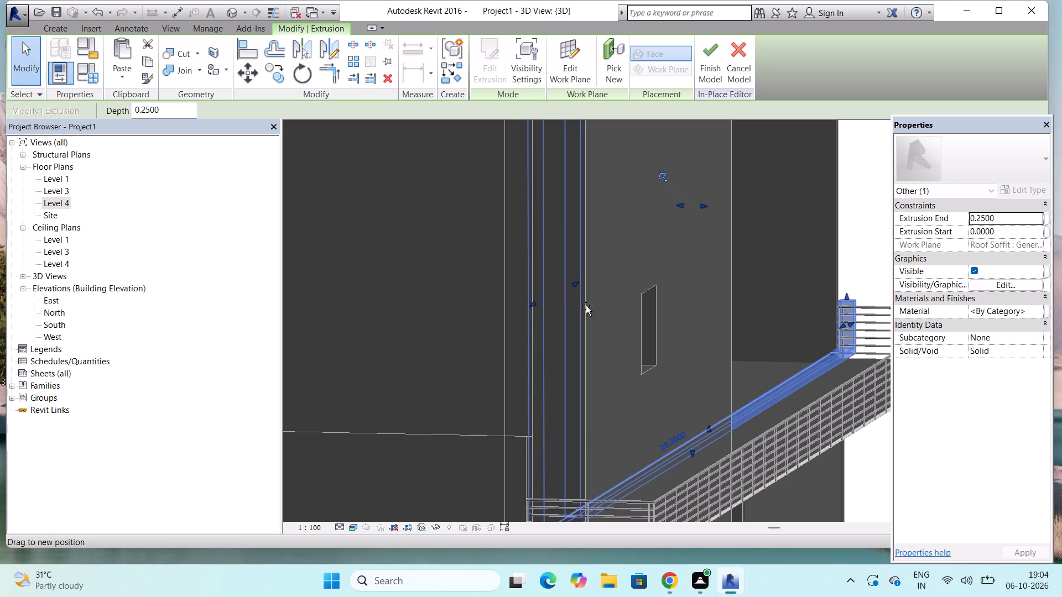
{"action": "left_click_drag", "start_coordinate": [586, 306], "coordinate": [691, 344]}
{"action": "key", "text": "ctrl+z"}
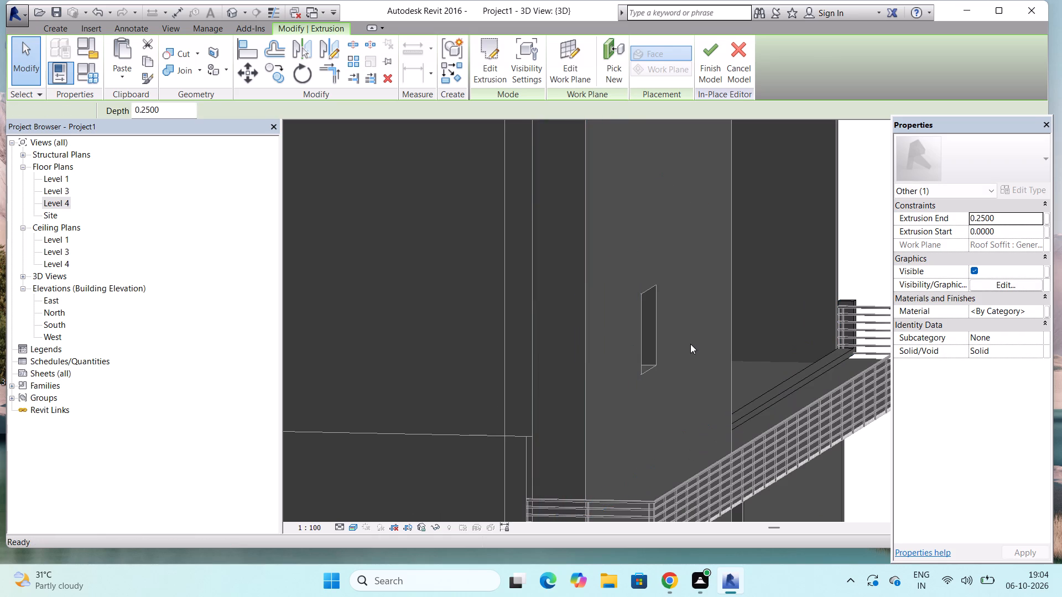
Select the frame extrusion and examine its position along the roof edge and balcony from both sides of the building.
{"action": "scroll", "coordinate": [684, 344], "scroll_direction": "down", "scroll_amount": 5}
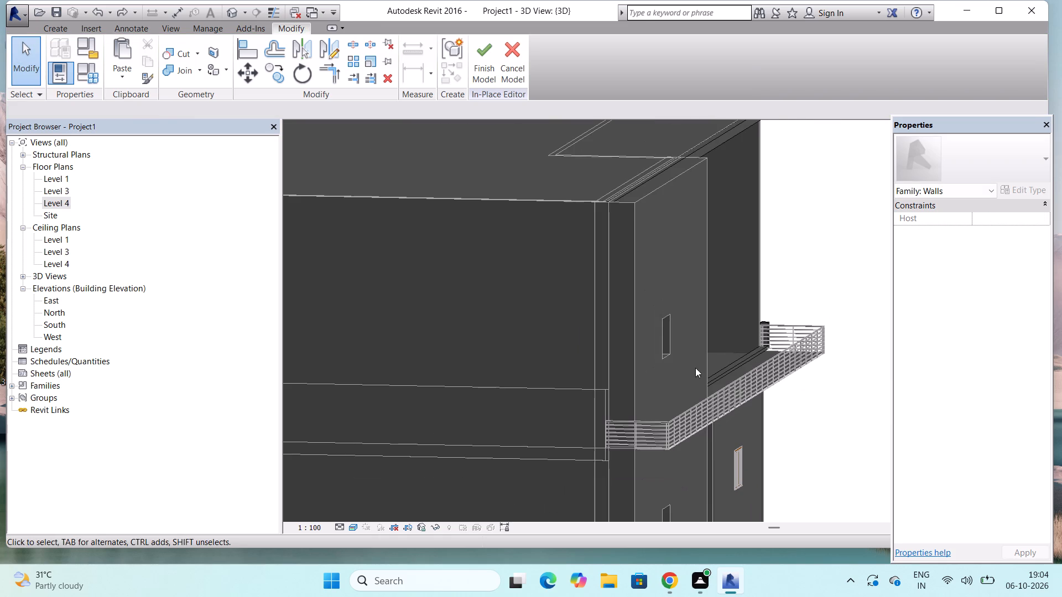
{"action": "left_click", "coordinate": [628, 190]}
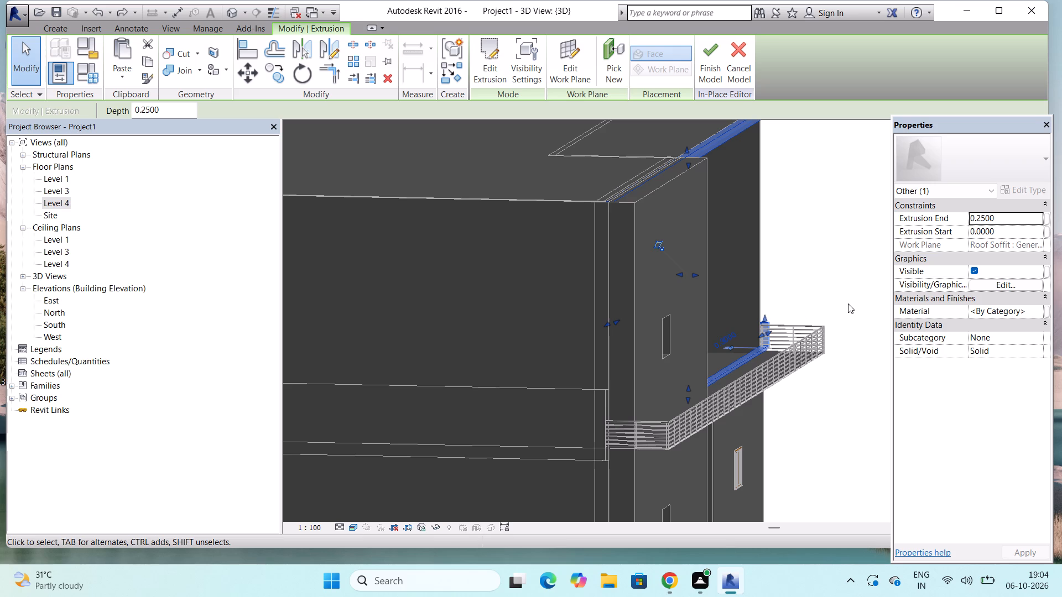
{"action": "middle_click_drag", "start_coordinate": [848, 303], "coordinate": [802, 309], "text": "shift"}
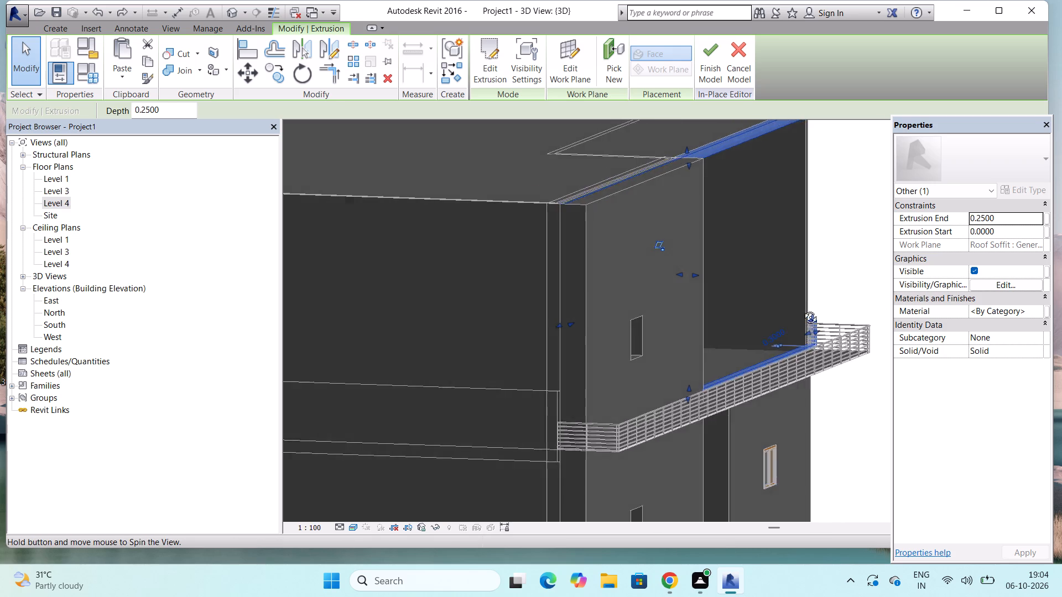
{"action": "middle_click_drag", "start_coordinate": [802, 309], "coordinate": [462, 324], "text": "shift"}
{"action": "middle_click", "coordinate": [462, 324], "text": "shift"}
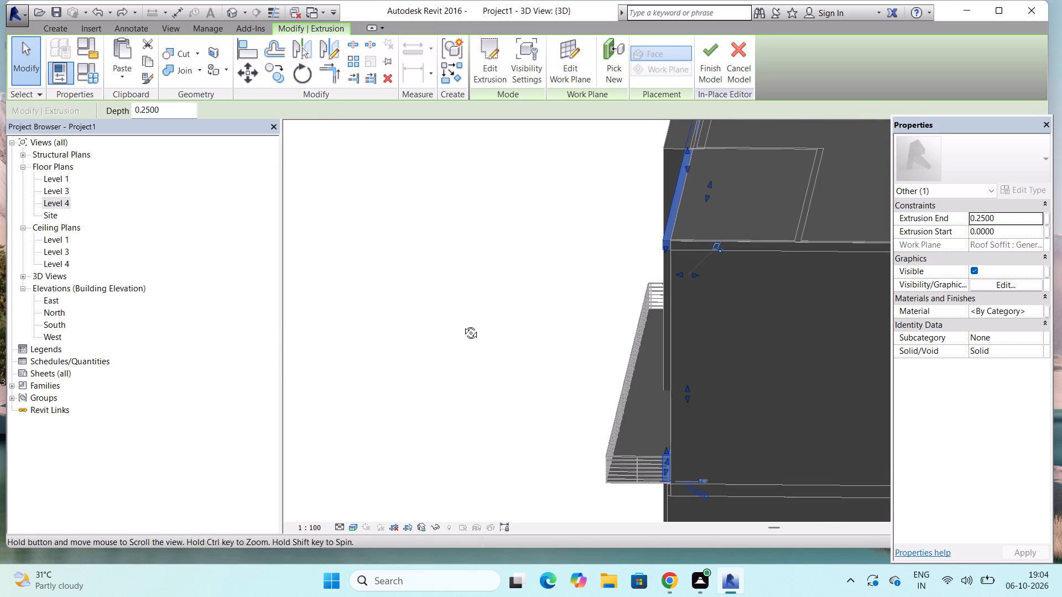
{"action": "middle_click", "coordinate": [464, 328], "text": "shift"}
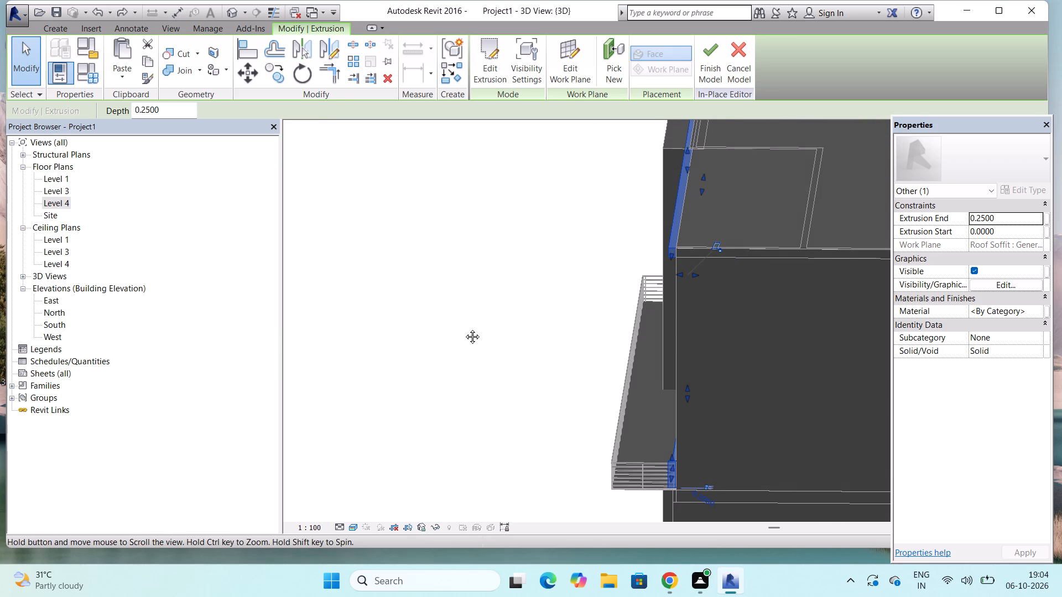
{"action": "middle_click_drag", "start_coordinate": [464, 328], "coordinate": [445, 330], "text": "shift"}
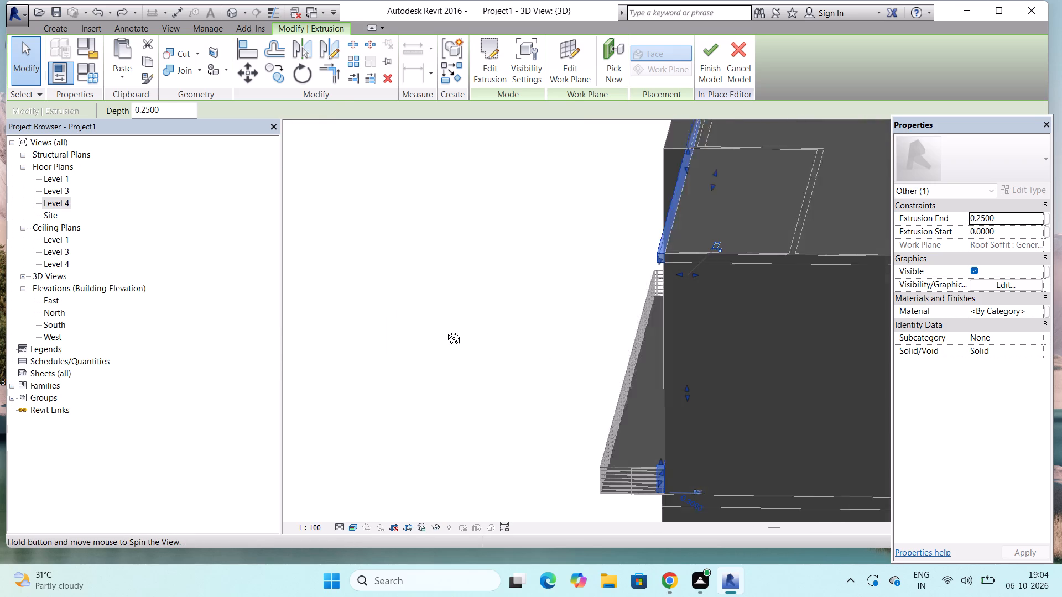
{"action": "middle_click_drag", "start_coordinate": [445, 330], "coordinate": [489, 348], "text": "shift"}
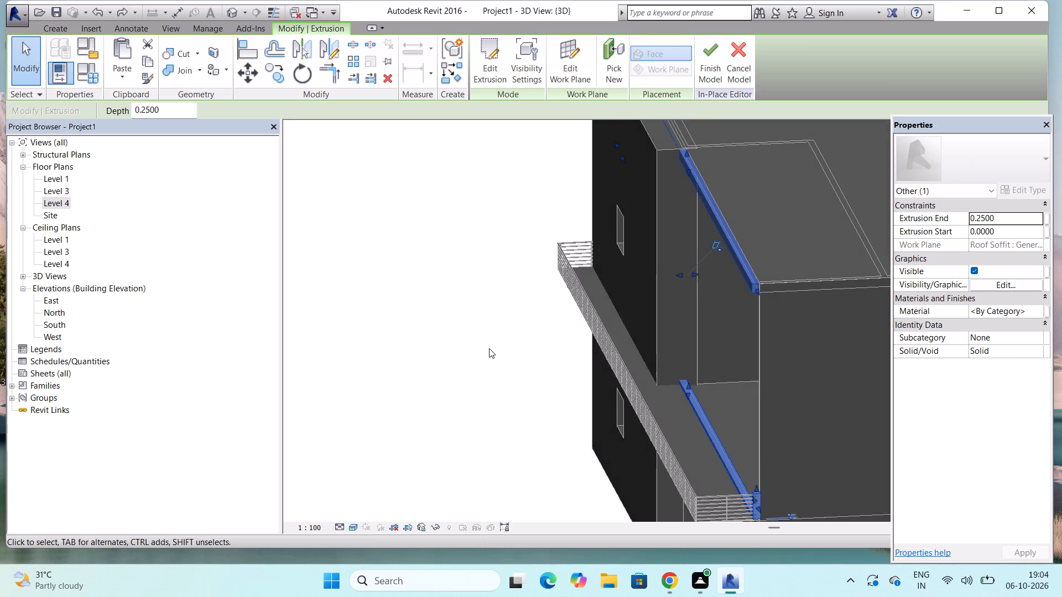
{"action": "scroll", "coordinate": [486, 376], "scroll_direction": "down", "scroll_amount": 2}
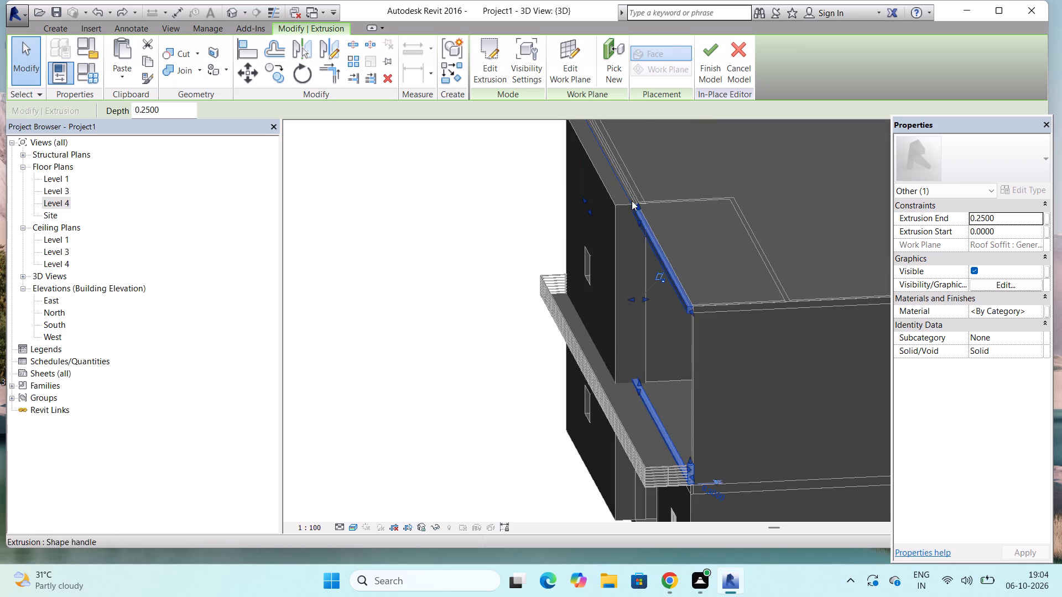
{"action": "scroll", "coordinate": [632, 200], "scroll_direction": "up", "scroll_amount": 11}
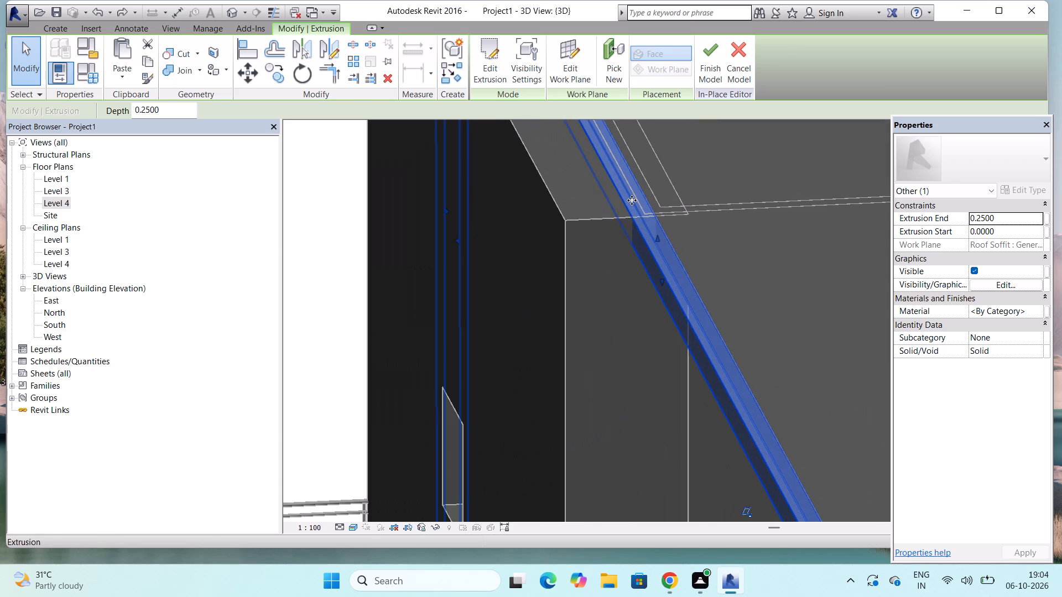
{"action": "scroll", "coordinate": [632, 200], "scroll_direction": "down", "scroll_amount": 6}
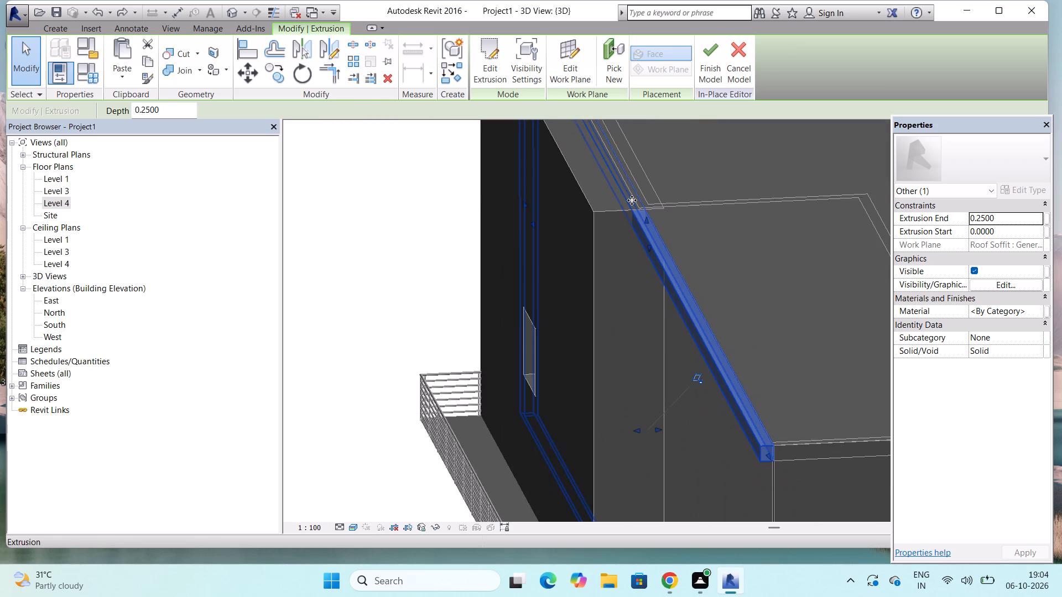
{"action": "scroll", "coordinate": [632, 200], "scroll_direction": "down", "scroll_amount": 6}
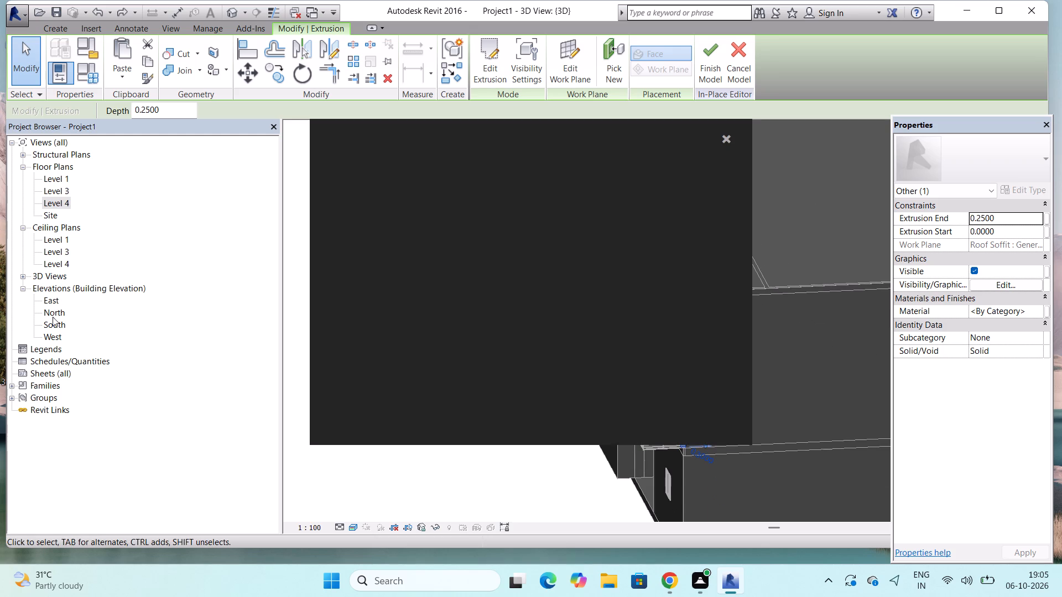
Open the South elevation and examine the frame extrusion against the facade, dismissing the notification card.
{"action": "double_click", "coordinate": [53, 321]}
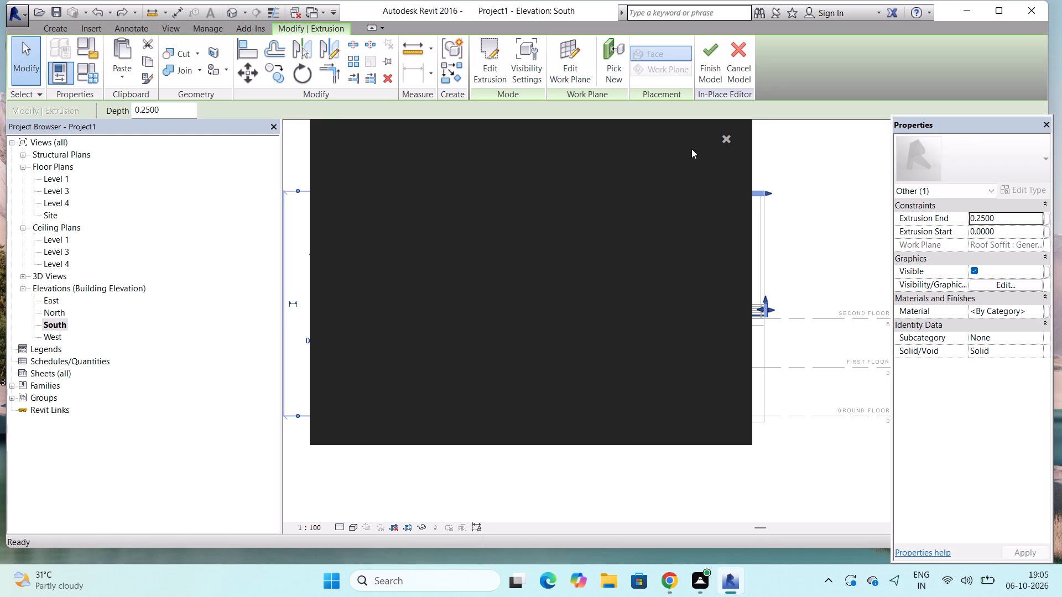
{"action": "left_click", "coordinate": [723, 137]}
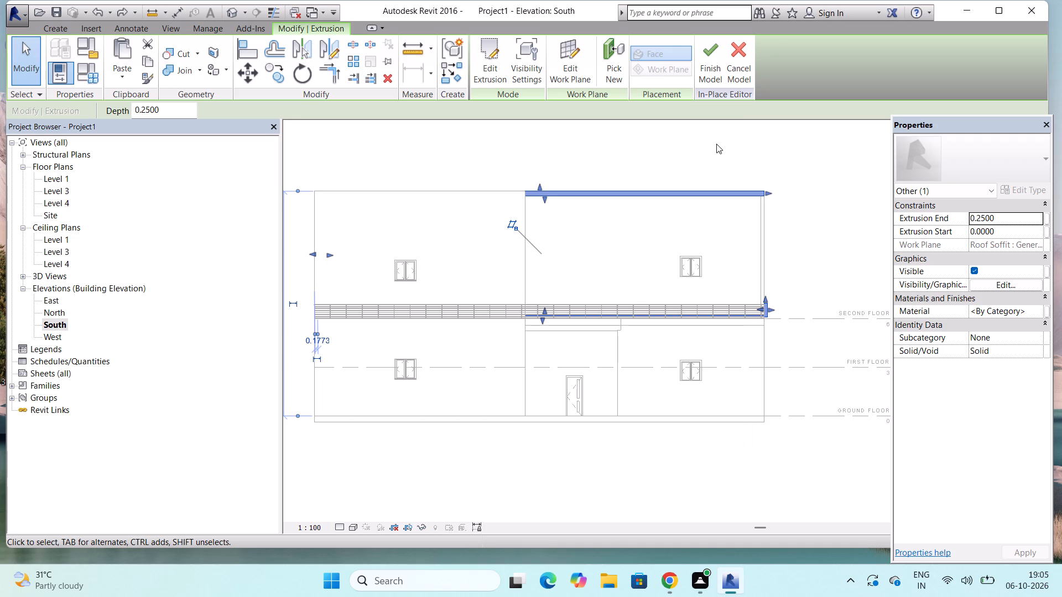
{"action": "scroll", "coordinate": [556, 323], "scroll_direction": "up", "scroll_amount": 2}
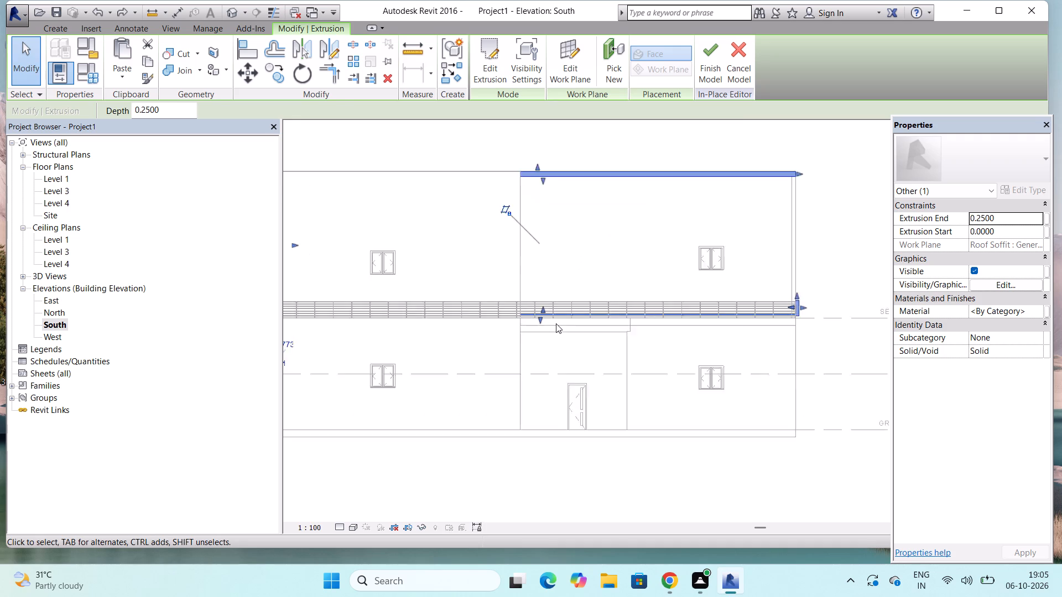
{"action": "scroll", "coordinate": [556, 323], "scroll_direction": "up", "scroll_amount": 4}
{"action": "scroll", "coordinate": [556, 323], "scroll_direction": "down", "scroll_amount": 6}
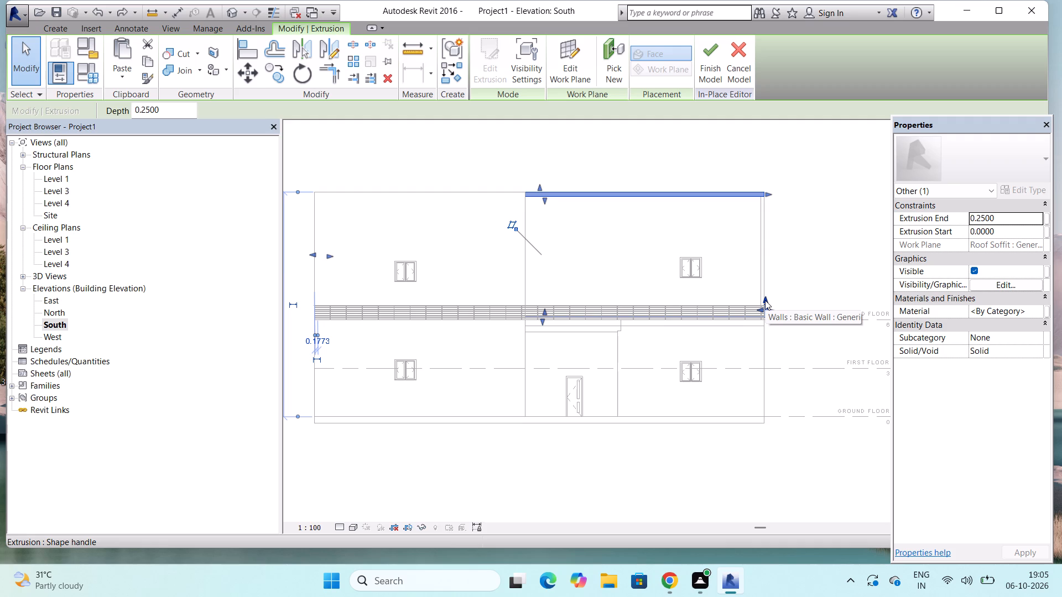
Return to the 3D view and stretch the frame extrusion outward over the balcony to a depth of about 2.08.
{"action": "left_click", "coordinate": [234, 8]}
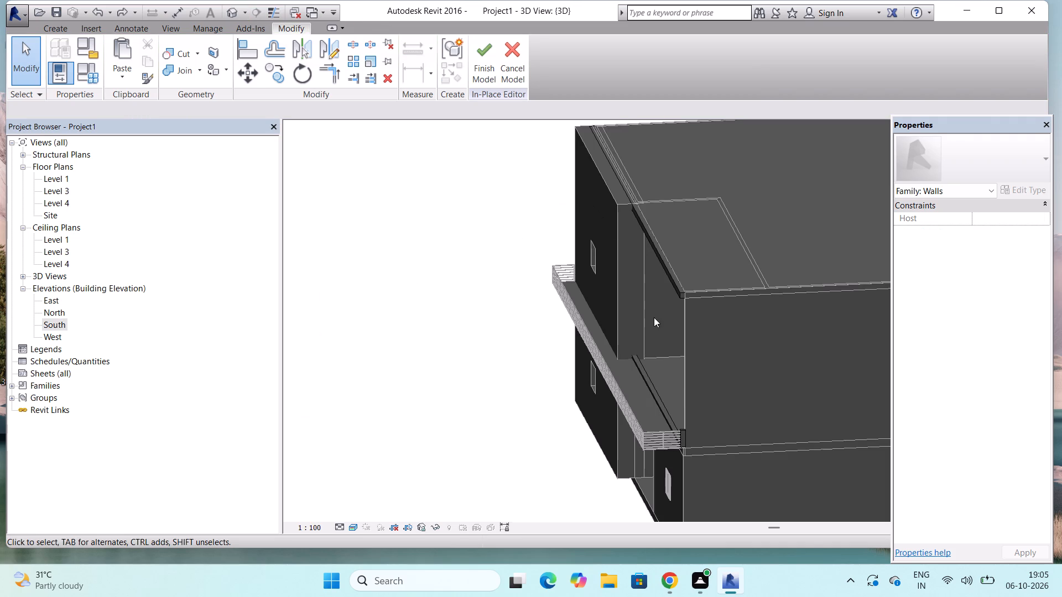
{"action": "scroll", "coordinate": [669, 436], "scroll_direction": "up", "scroll_amount": 3}
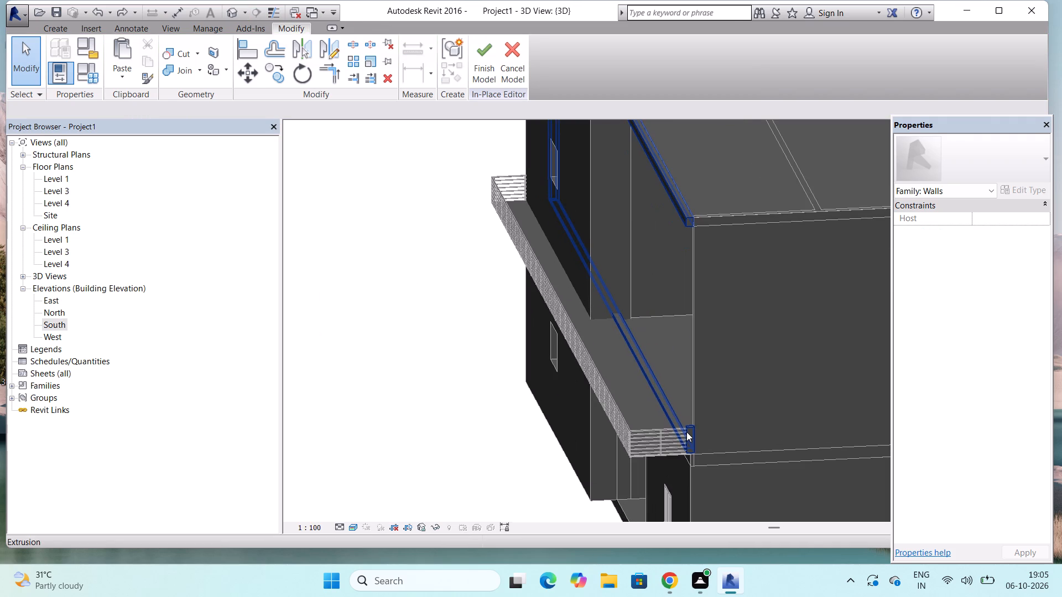
{"action": "left_click", "coordinate": [689, 432]}
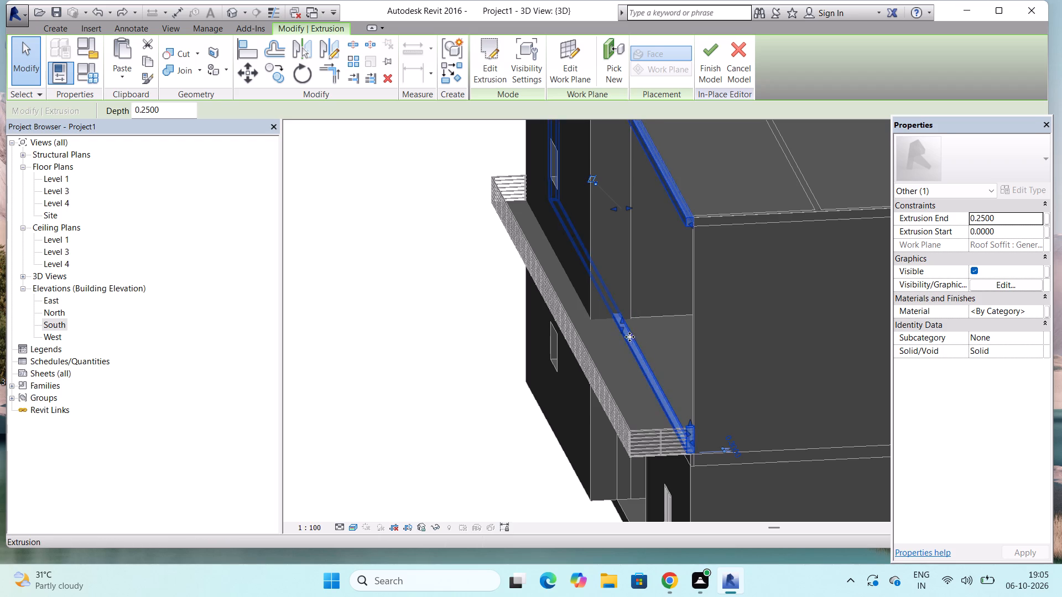
{"action": "scroll", "coordinate": [628, 347], "scroll_direction": "down", "scroll_amount": 6}
{"action": "scroll", "coordinate": [626, 241], "scroll_direction": "up", "scroll_amount": 4}
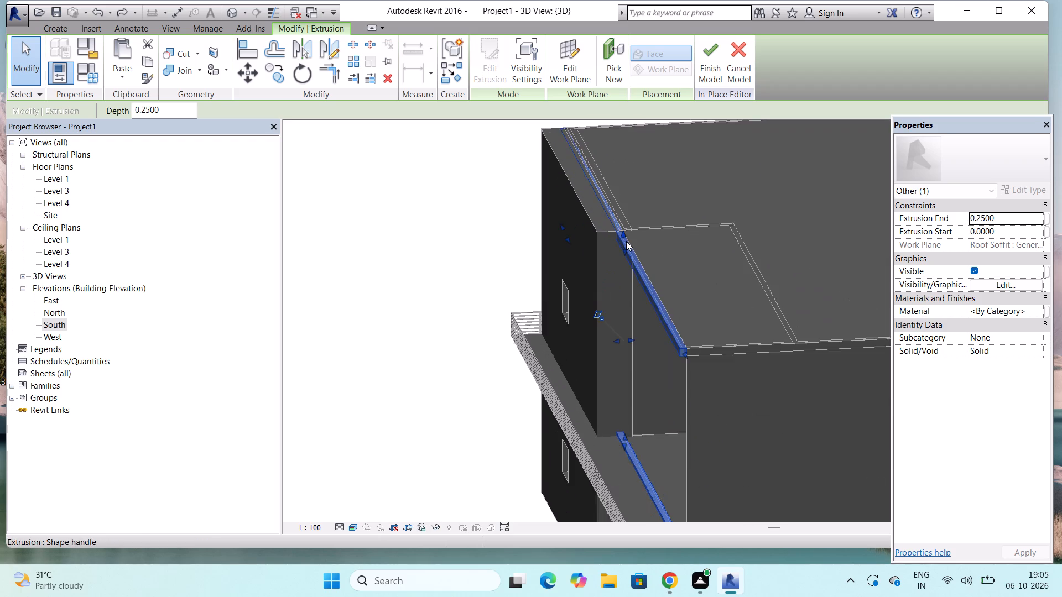
{"action": "scroll", "coordinate": [626, 241], "scroll_direction": "up", "scroll_amount": 3}
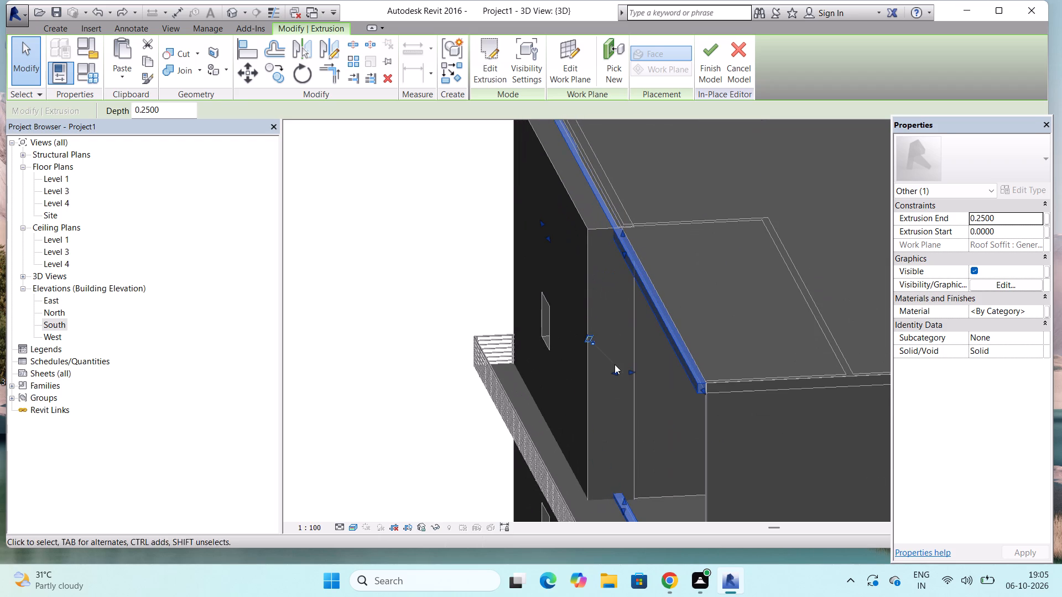
{"action": "left_click_drag", "start_coordinate": [613, 372], "coordinate": [557, 371]}
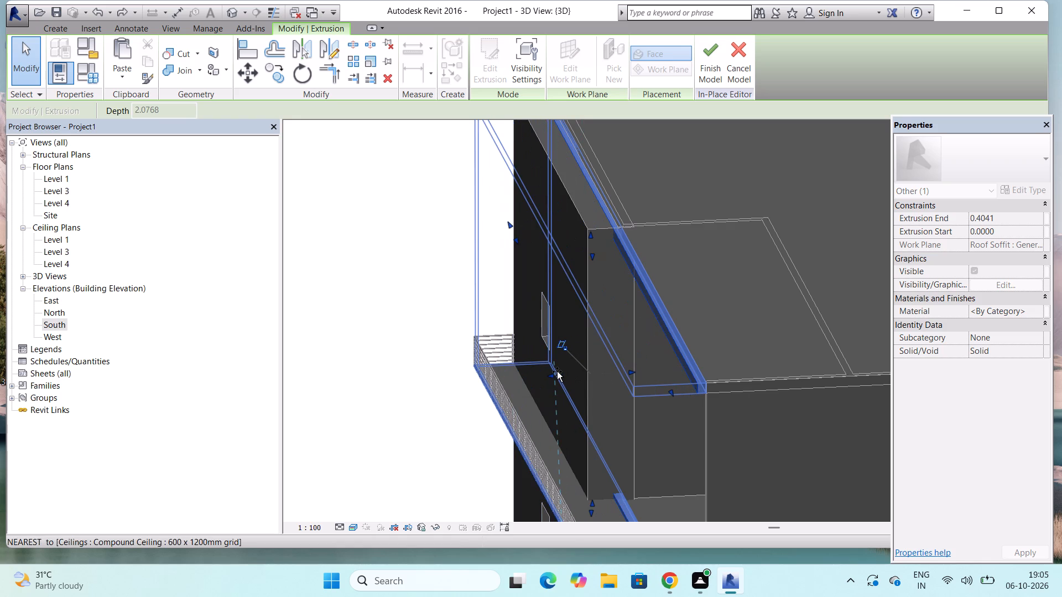
{"action": "left_click_drag", "start_coordinate": [557, 371], "coordinate": [552, 371]}
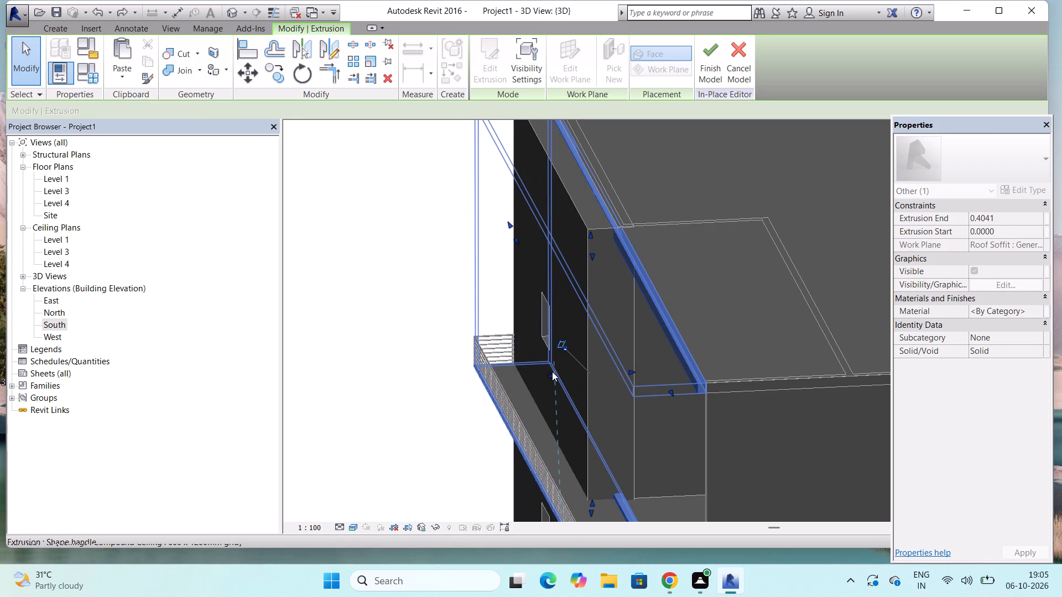
{"action": "scroll", "coordinate": [613, 242], "scroll_direction": "down", "scroll_amount": 4}
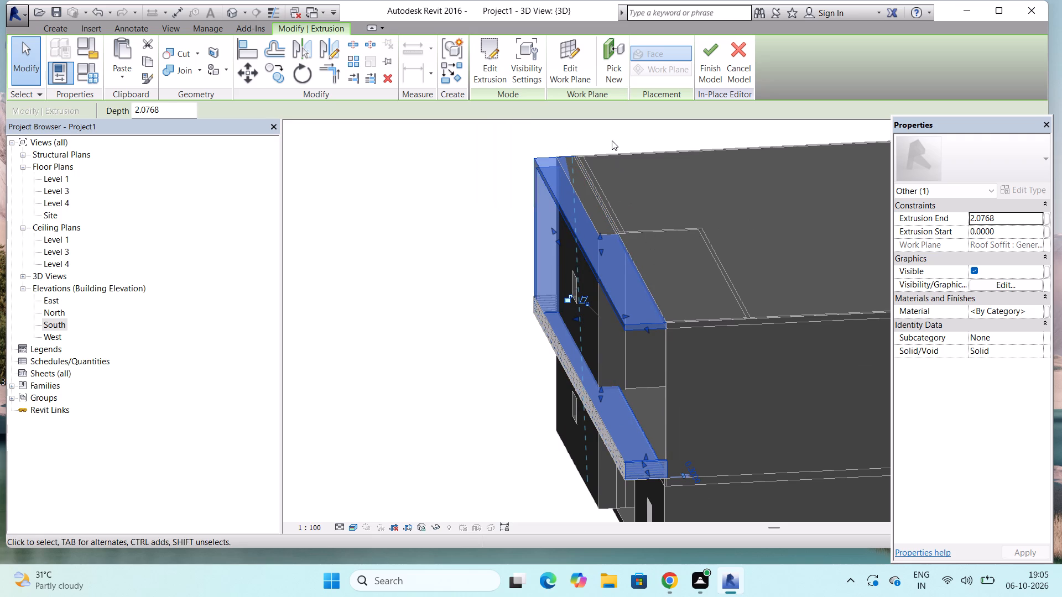
Deselect the frame extrusion and examine its fit along the facade and at the balcony railing corner, dismissing the notification card.
{"action": "scroll", "coordinate": [612, 140], "scroll_direction": "up", "scroll_amount": 1}
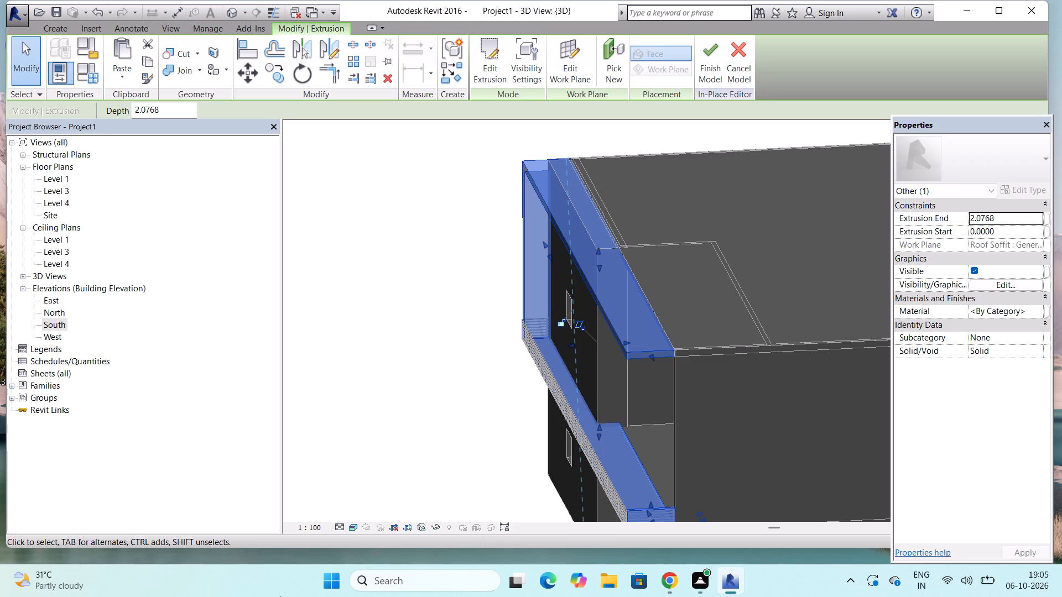
{"action": "middle_click_drag", "start_coordinate": [291, 591], "coordinate": [331, 596], "text": "shift"}
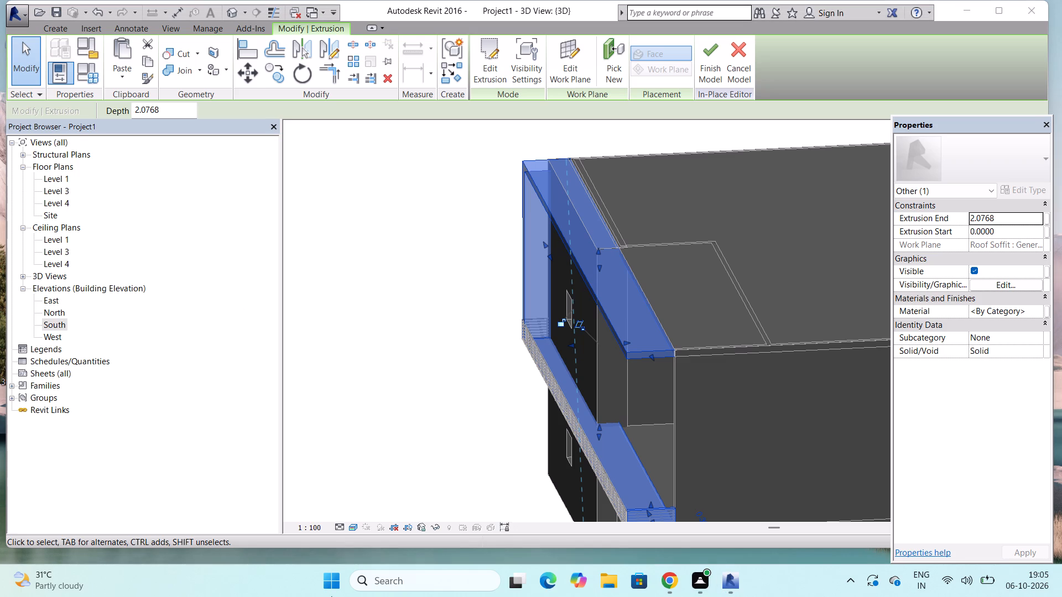
{"action": "middle_click_drag", "start_coordinate": [331, 596], "coordinate": [335, 596], "text": "shift"}
{"action": "middle_click_drag", "start_coordinate": [370, 376], "coordinate": [447, 399], "text": "shift"}
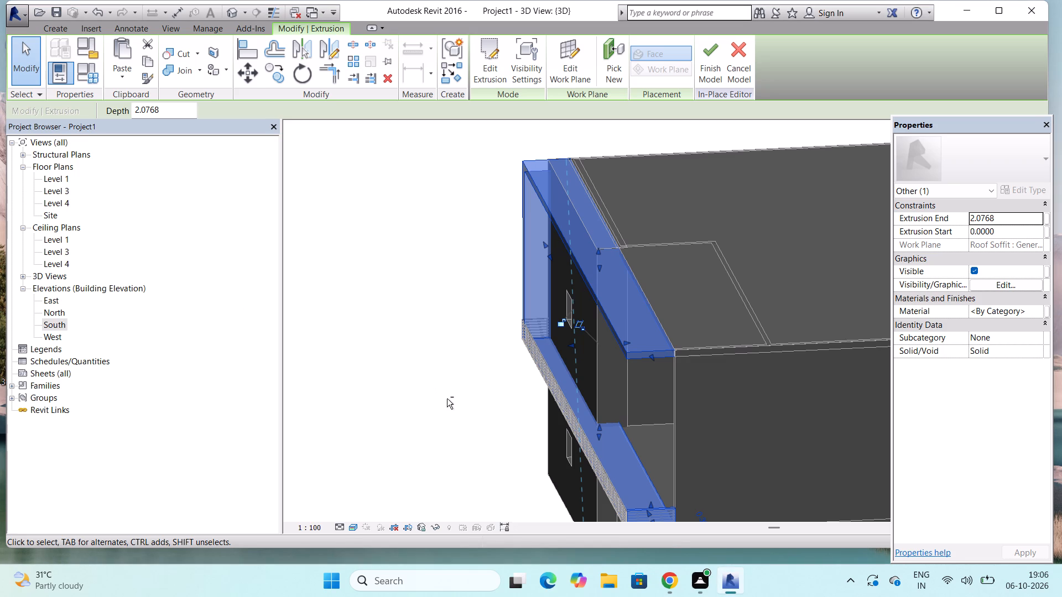
{"action": "middle_click_drag", "start_coordinate": [447, 399], "coordinate": [482, 405], "text": "shift"}
{"action": "key", "text": "Escape"}
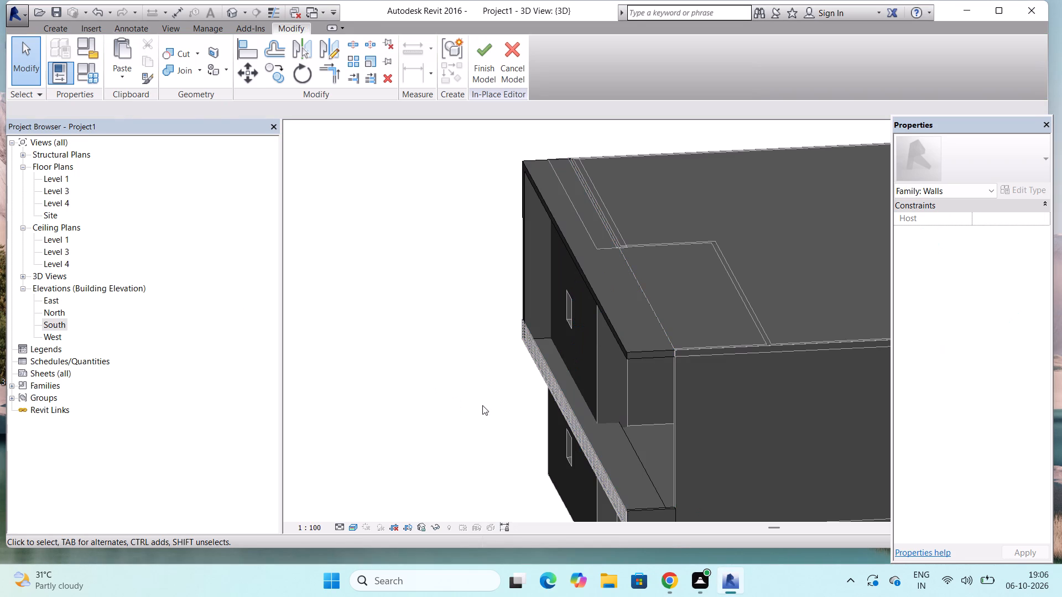
{"action": "middle_click_drag", "start_coordinate": [476, 408], "coordinate": [544, 436], "text": "shift"}
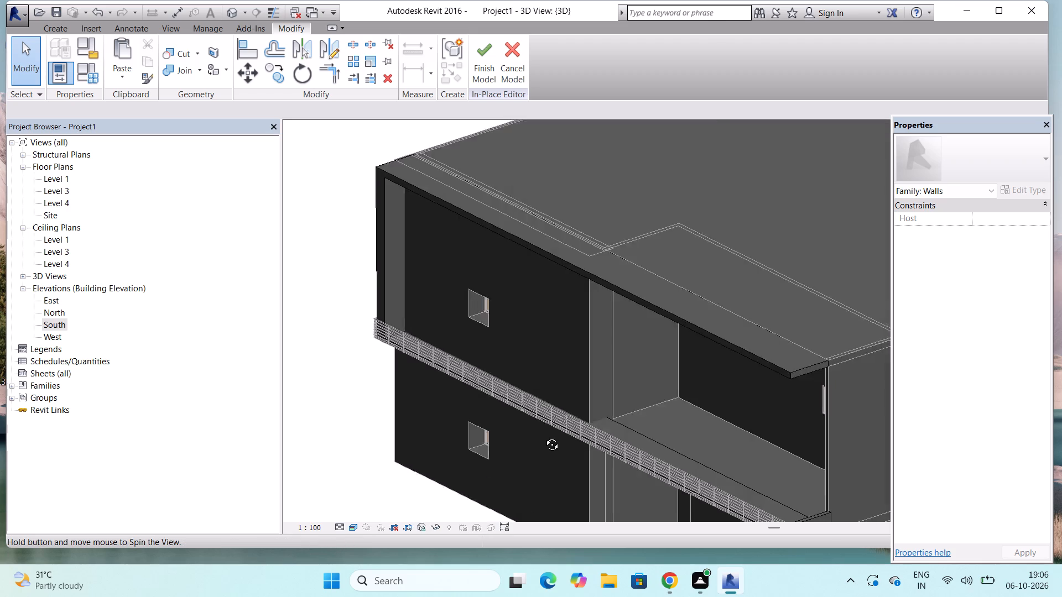
{"action": "middle_click_drag", "start_coordinate": [544, 436], "coordinate": [739, 455], "text": "shift"}
{"action": "middle_click_drag", "start_coordinate": [744, 436], "coordinate": [745, 401], "text": "shift"}
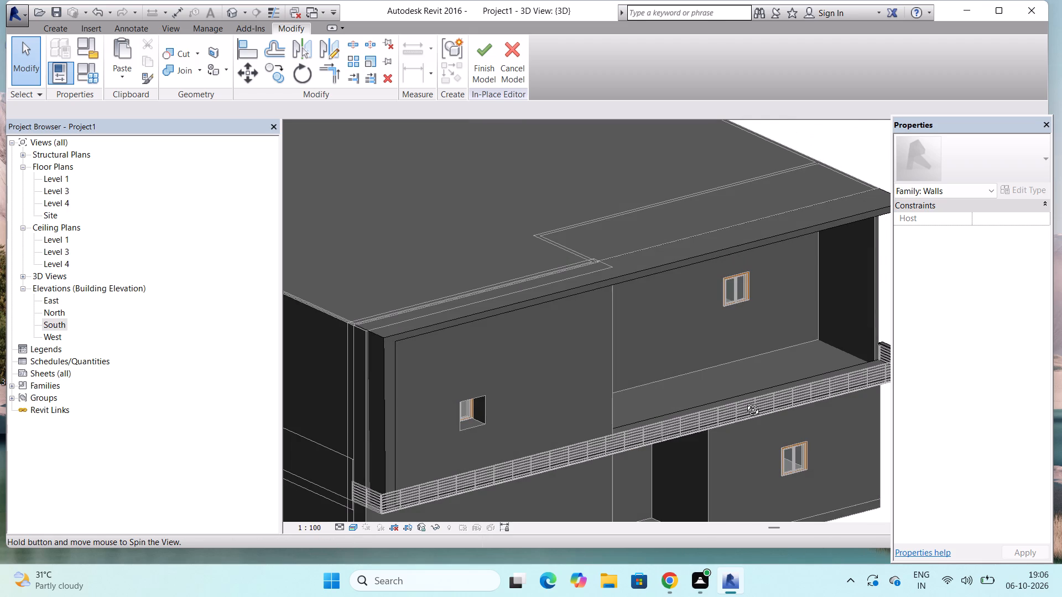
{"action": "middle_click_drag", "start_coordinate": [745, 401], "coordinate": [827, 407], "text": "shift"}
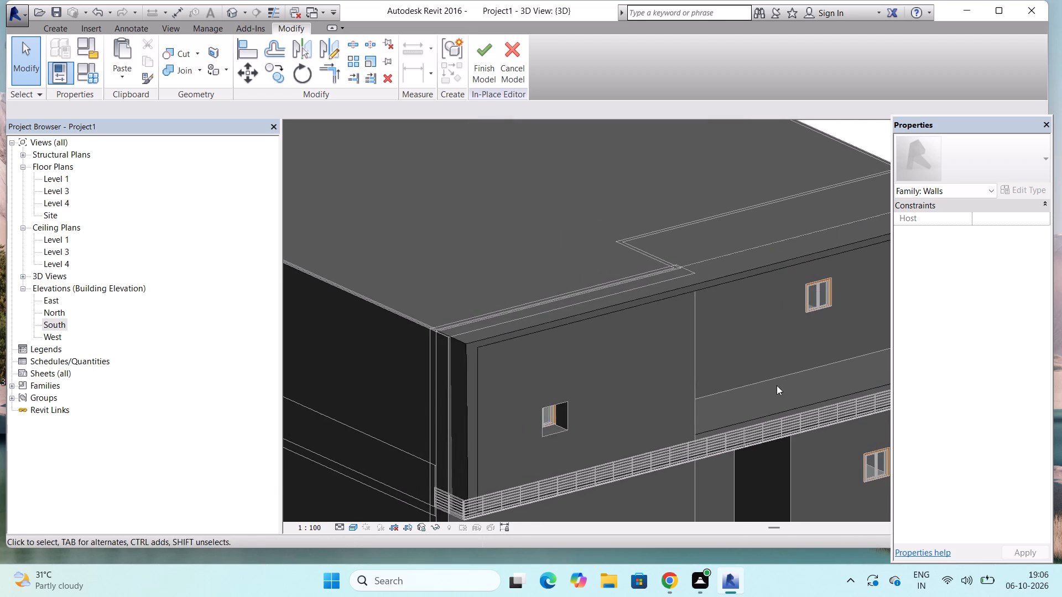
{"action": "middle_click_drag", "start_coordinate": [757, 376], "coordinate": [686, 334]}
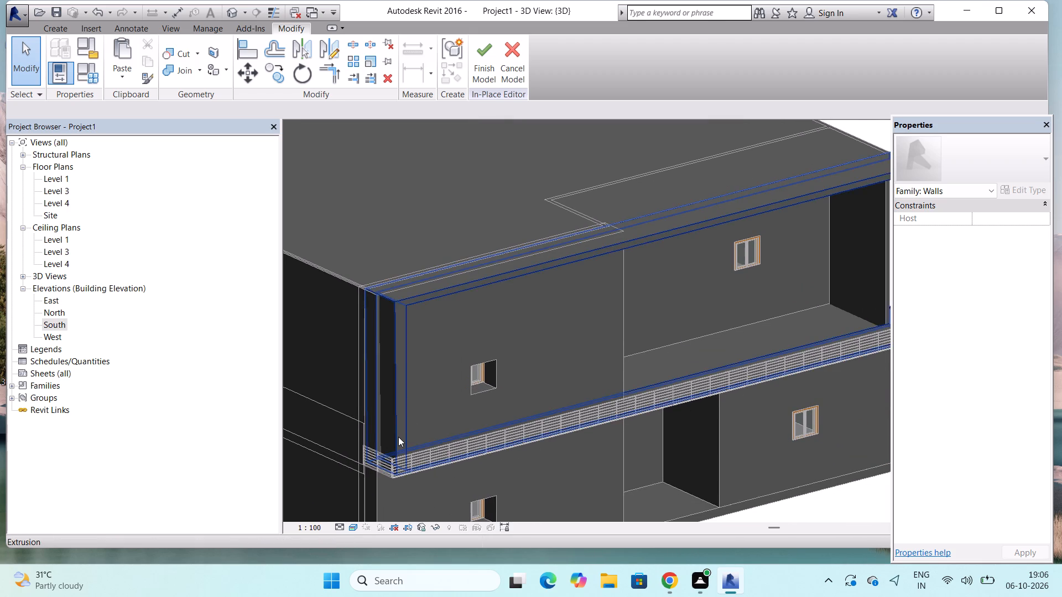
{"action": "scroll", "coordinate": [398, 437], "scroll_direction": "up", "scroll_amount": 11}
{"action": "scroll", "coordinate": [398, 437], "scroll_direction": "down", "scroll_amount": 5}
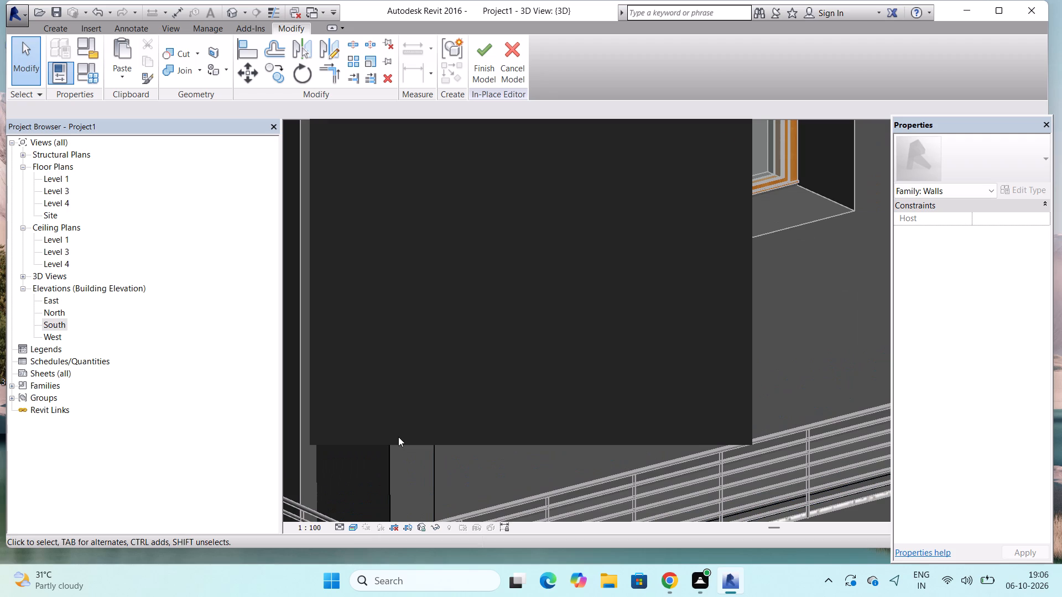
{"action": "left_click", "coordinate": [723, 142]}
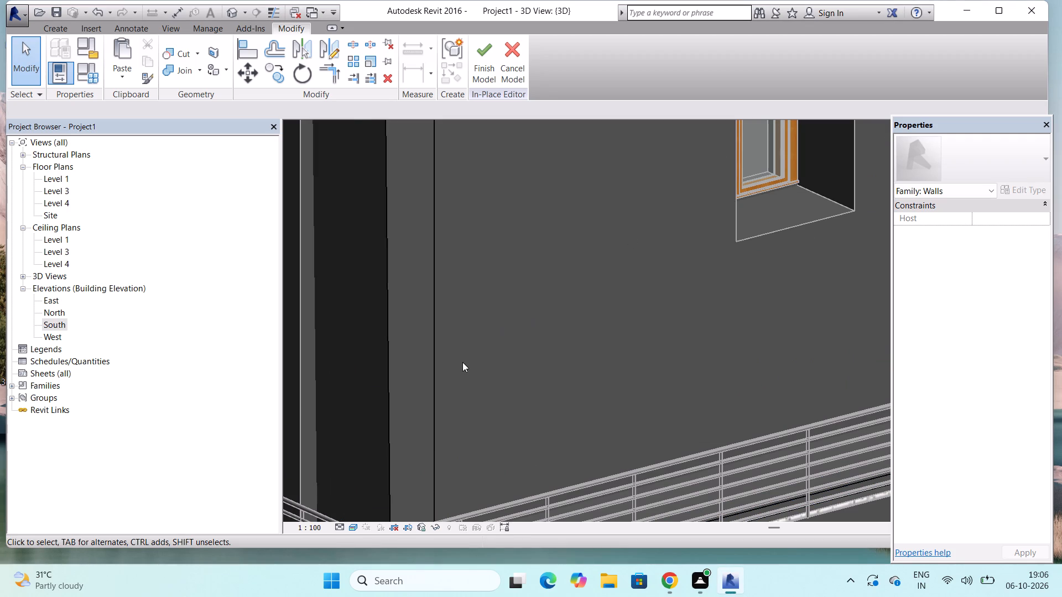
{"action": "scroll", "coordinate": [462, 362], "scroll_direction": "down", "scroll_amount": 7}
{"action": "scroll", "coordinate": [409, 596], "scroll_direction": "down", "scroll_amount": 2}
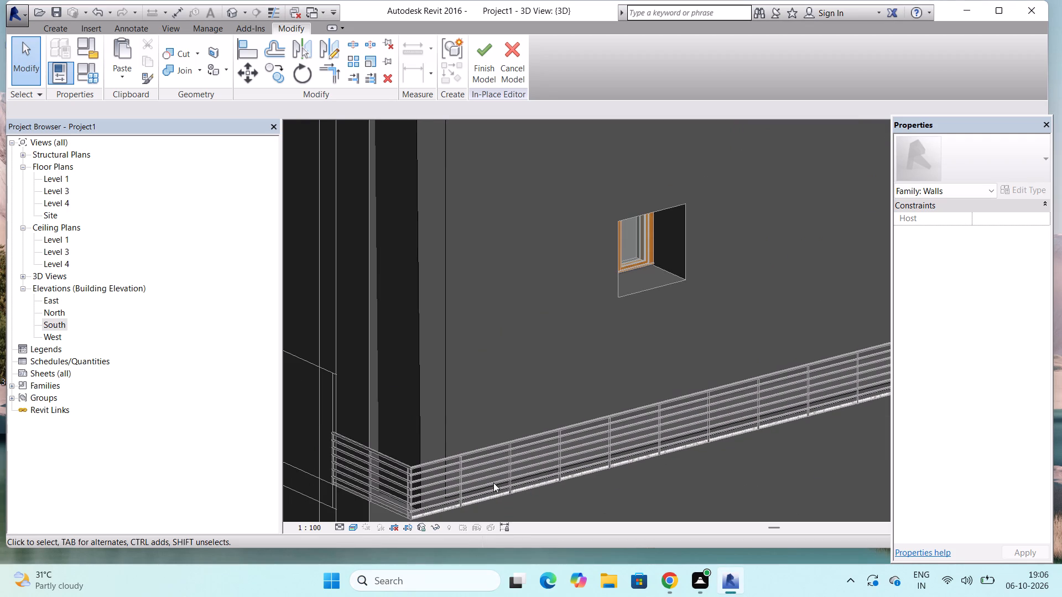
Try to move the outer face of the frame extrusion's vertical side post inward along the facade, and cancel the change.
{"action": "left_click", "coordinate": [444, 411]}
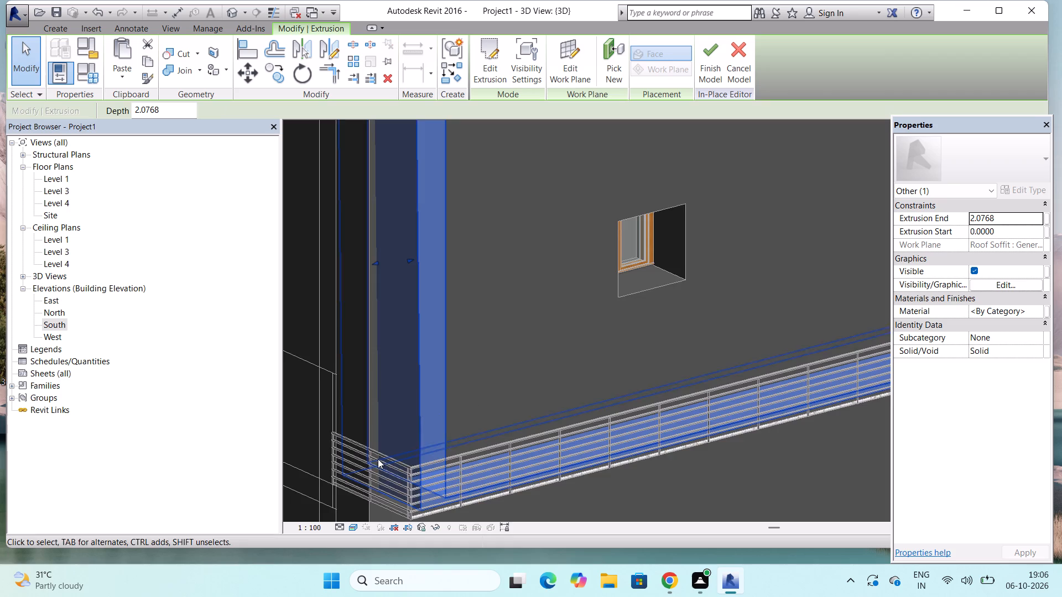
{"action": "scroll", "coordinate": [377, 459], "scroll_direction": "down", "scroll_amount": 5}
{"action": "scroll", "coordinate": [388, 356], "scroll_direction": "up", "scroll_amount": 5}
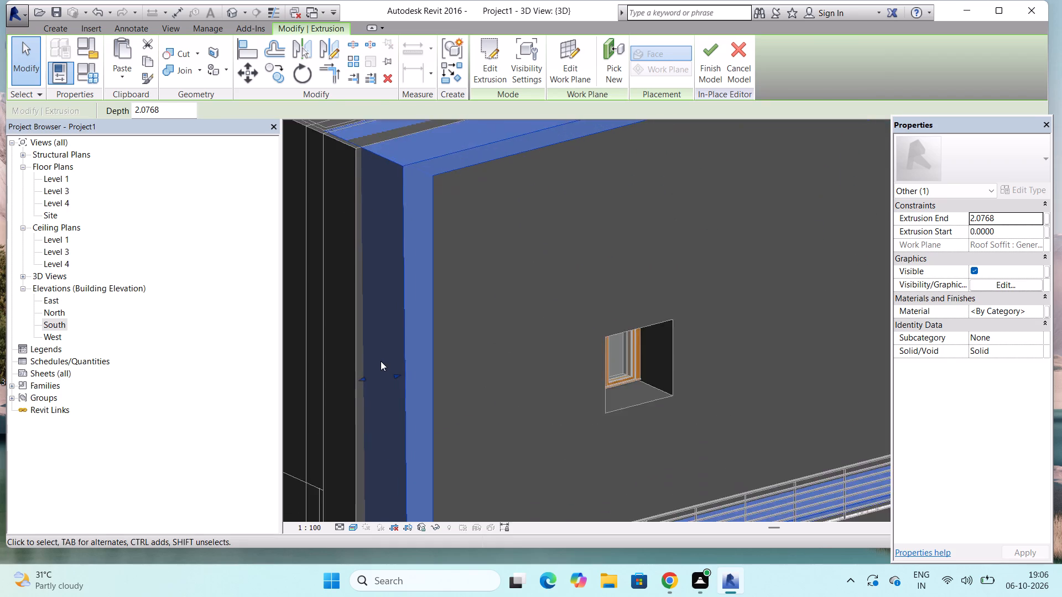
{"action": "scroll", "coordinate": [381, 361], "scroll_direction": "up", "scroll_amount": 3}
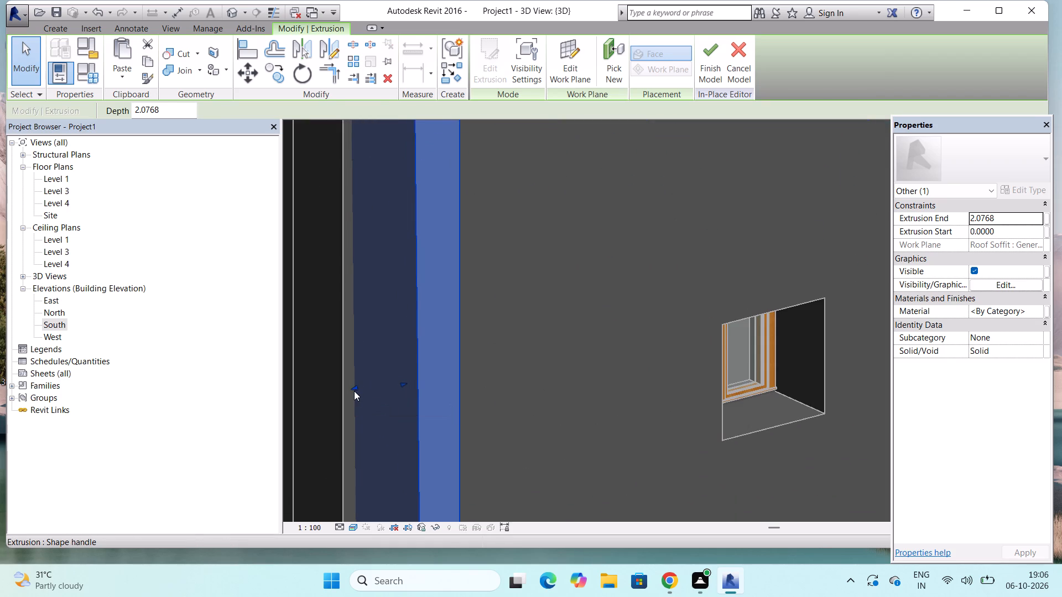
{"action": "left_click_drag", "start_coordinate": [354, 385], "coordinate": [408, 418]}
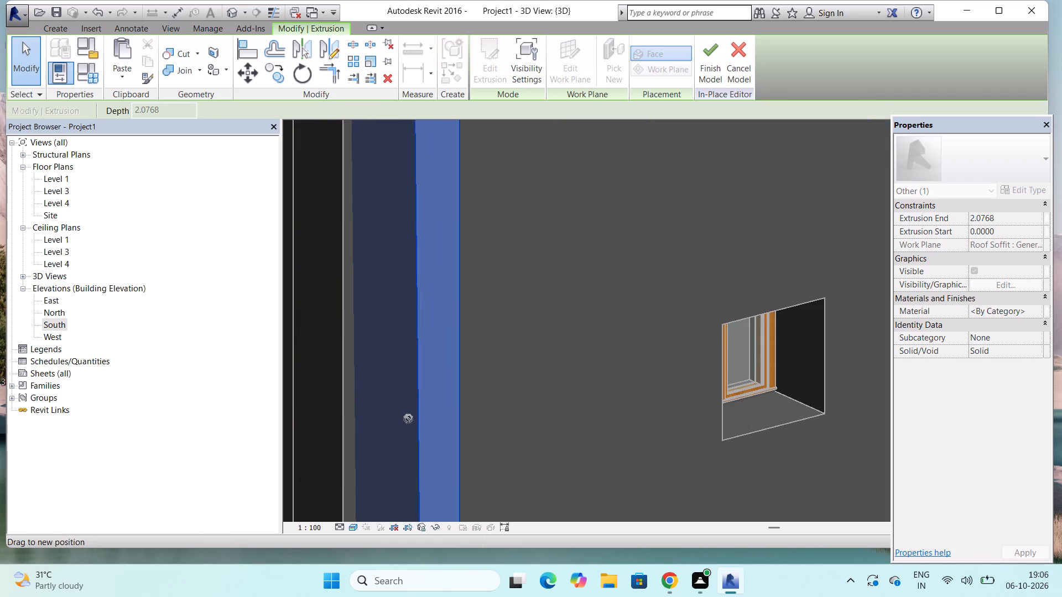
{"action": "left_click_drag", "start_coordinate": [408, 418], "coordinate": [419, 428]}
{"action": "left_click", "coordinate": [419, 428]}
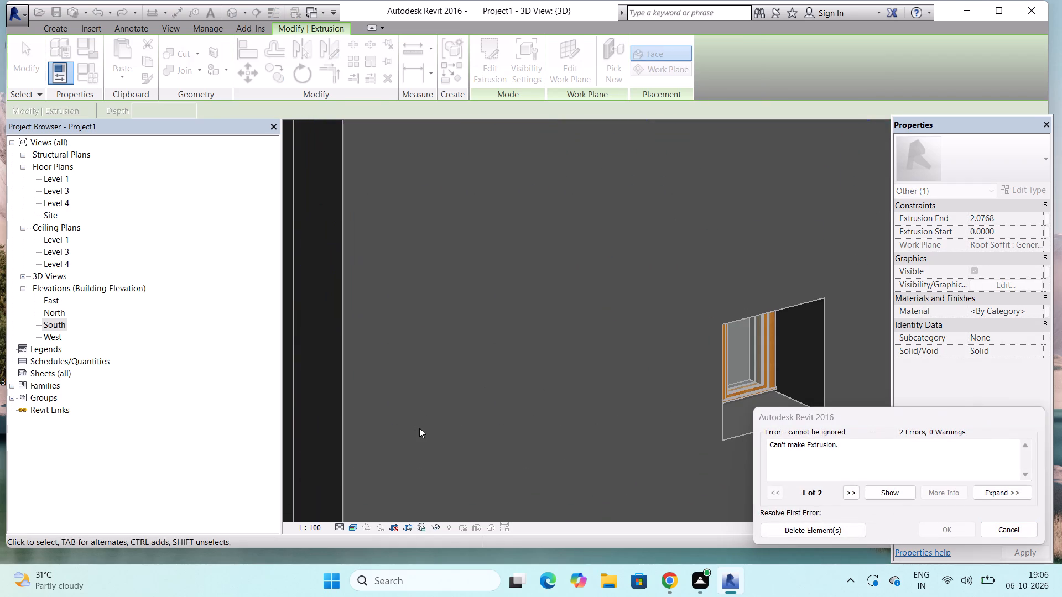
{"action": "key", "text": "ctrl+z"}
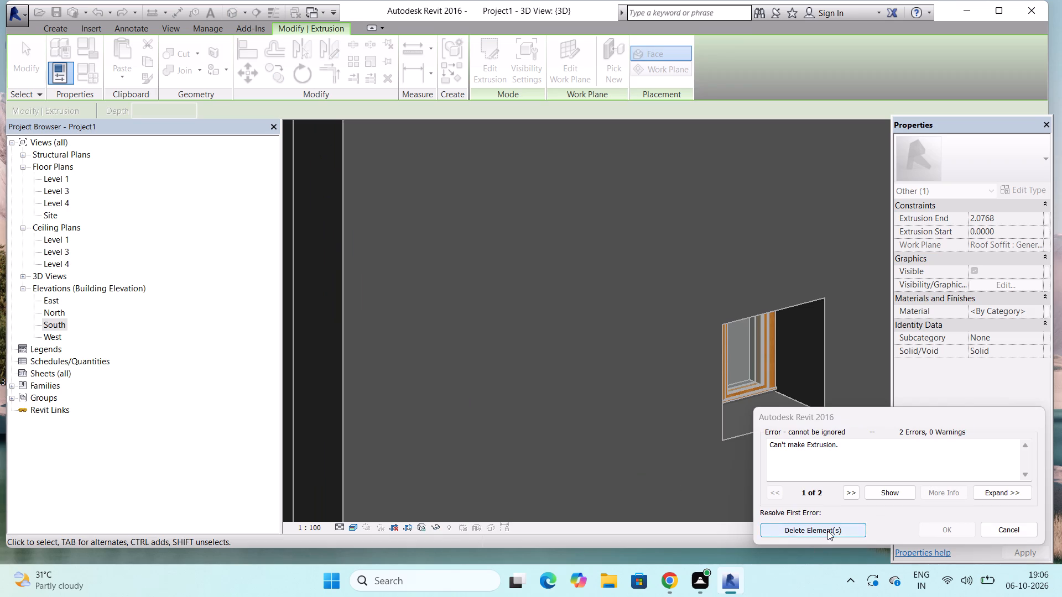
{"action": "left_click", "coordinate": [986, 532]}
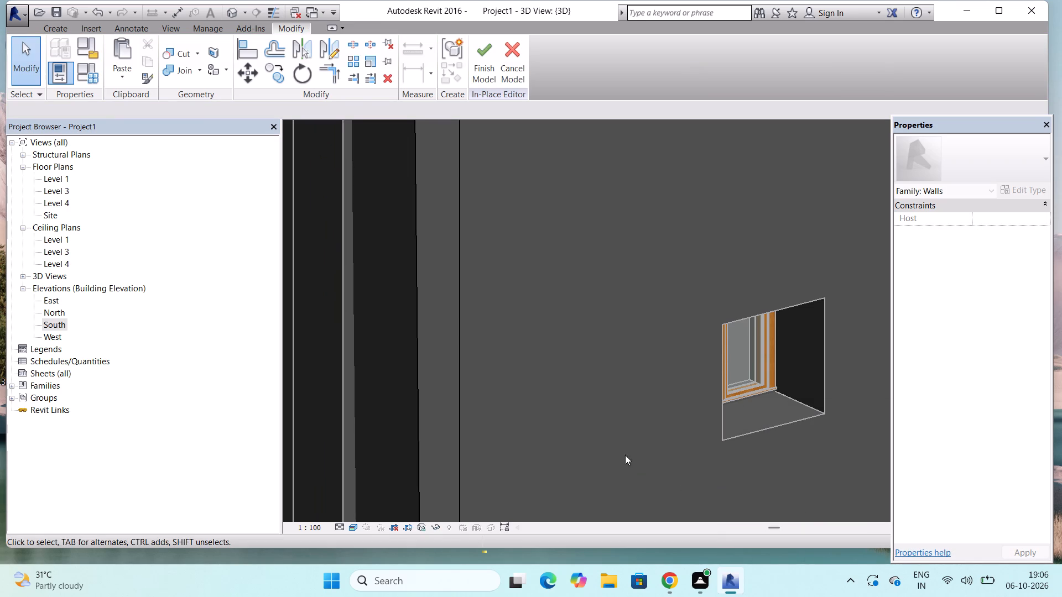
Select the frame extrusion and thicken its top band by stretching the band's underside down over the upper facade.
{"action": "scroll", "coordinate": [313, 375], "scroll_direction": "down", "scroll_amount": 11}
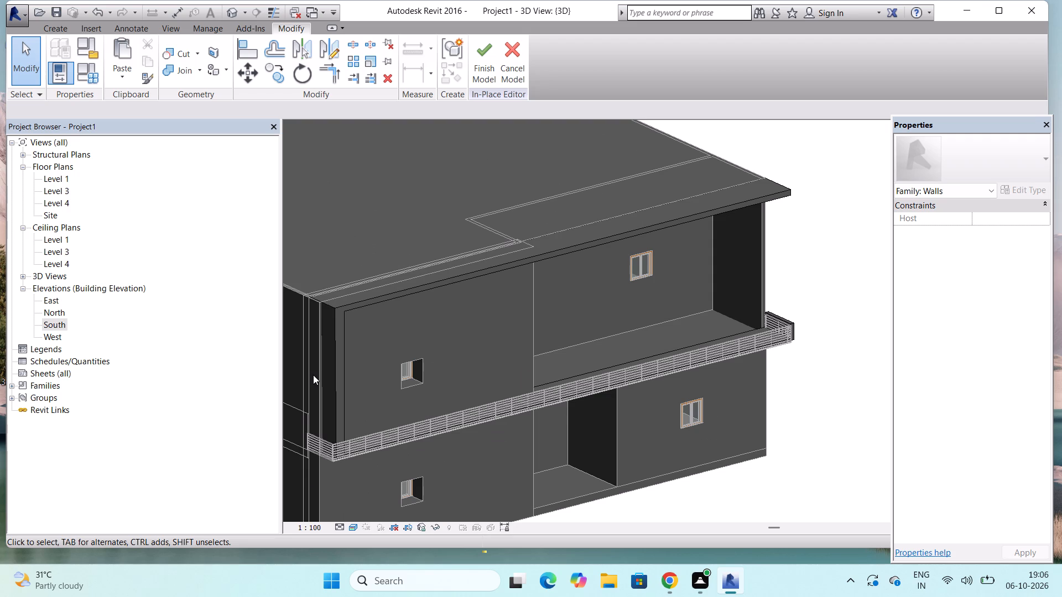
{"action": "left_click", "coordinate": [710, 212]}
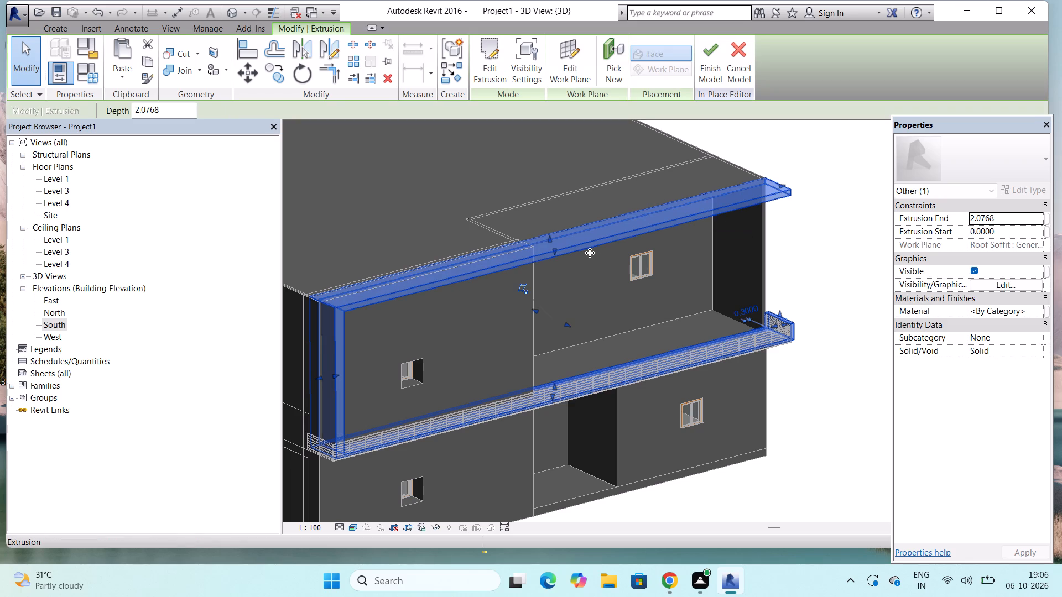
{"action": "scroll", "coordinate": [554, 259], "scroll_direction": "up", "scroll_amount": 2}
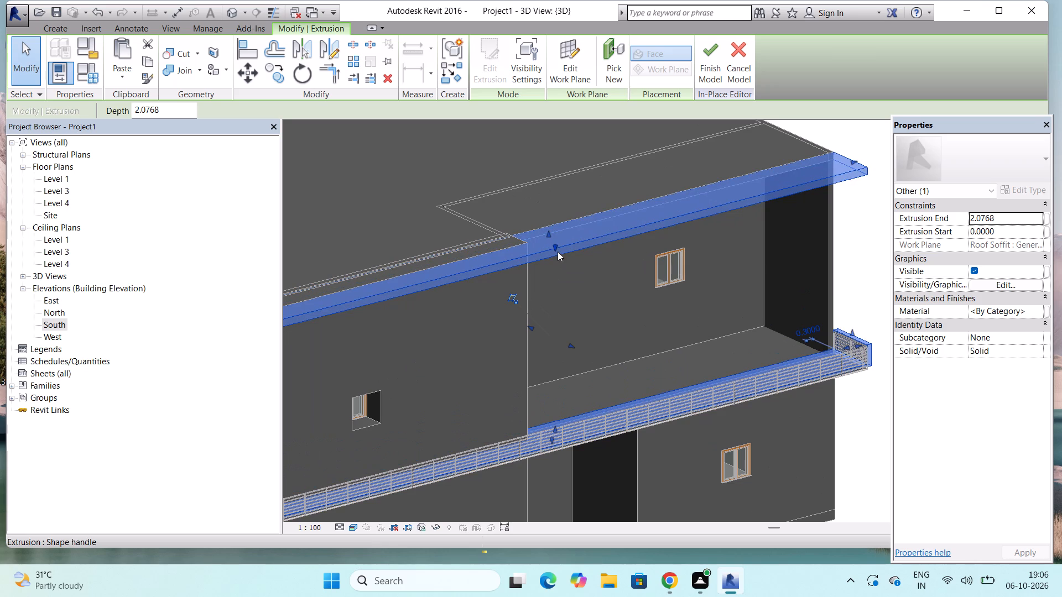
{"action": "left_click_drag", "start_coordinate": [555, 249], "coordinate": [558, 264]}
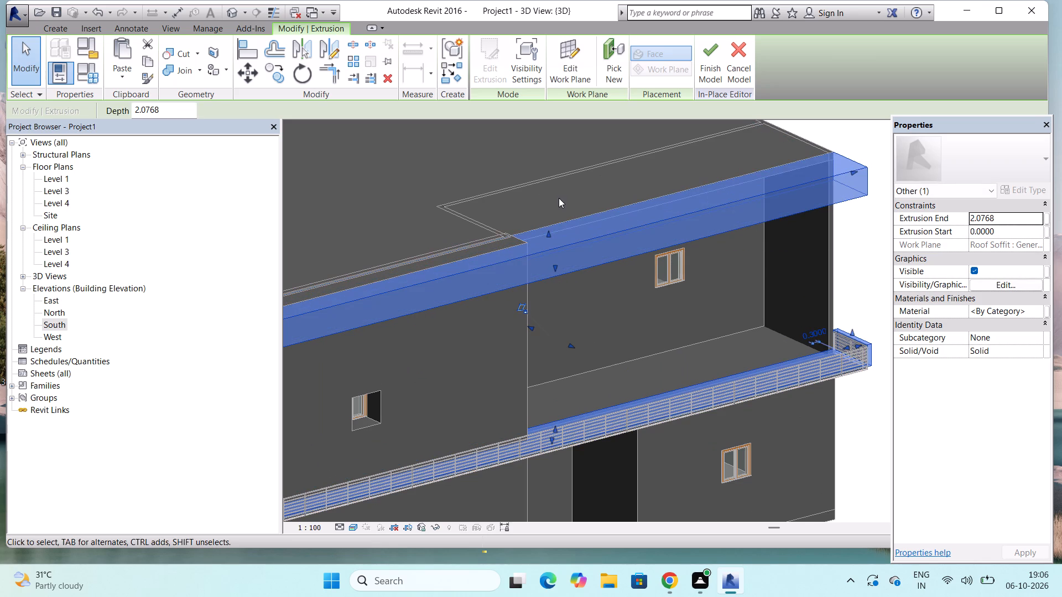
Thicken the frame extrusion's bottom band by stretching its underside below the balcony edge, and deselect the frame.
{"action": "scroll", "coordinate": [559, 196], "scroll_direction": "down", "scroll_amount": 3}
{"action": "scroll", "coordinate": [563, 376], "scroll_direction": "up", "scroll_amount": 5}
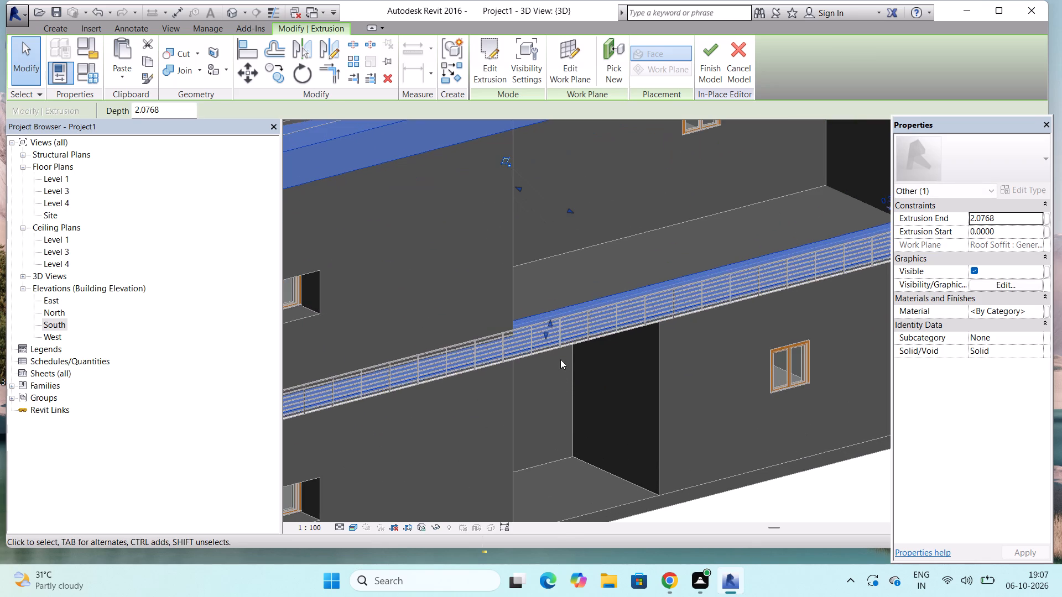
{"action": "scroll", "coordinate": [556, 347], "scroll_direction": "up", "scroll_amount": 3}
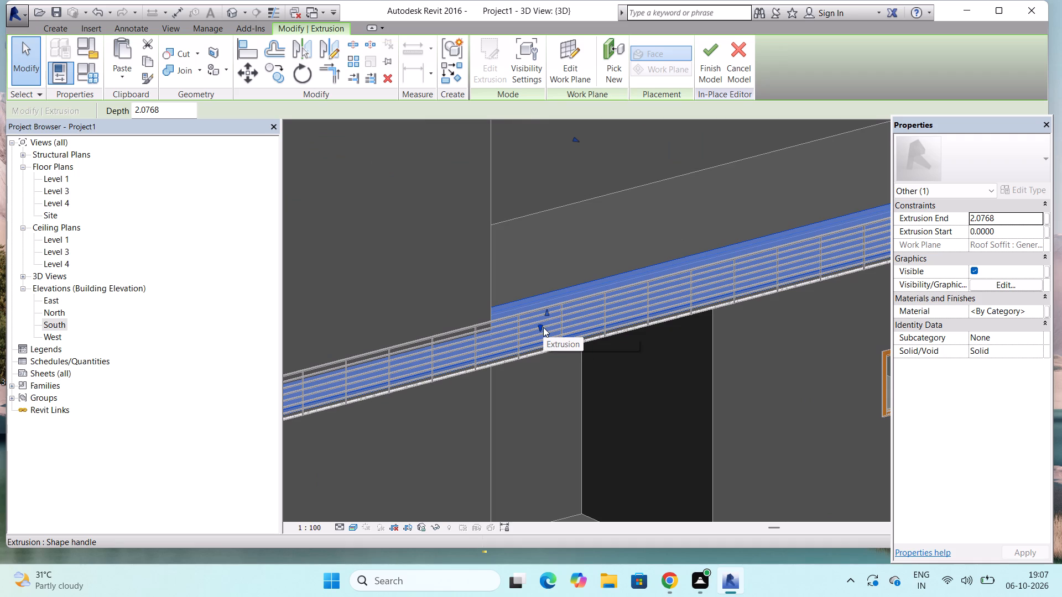
{"action": "left_click_drag", "start_coordinate": [540, 327], "coordinate": [542, 342]}
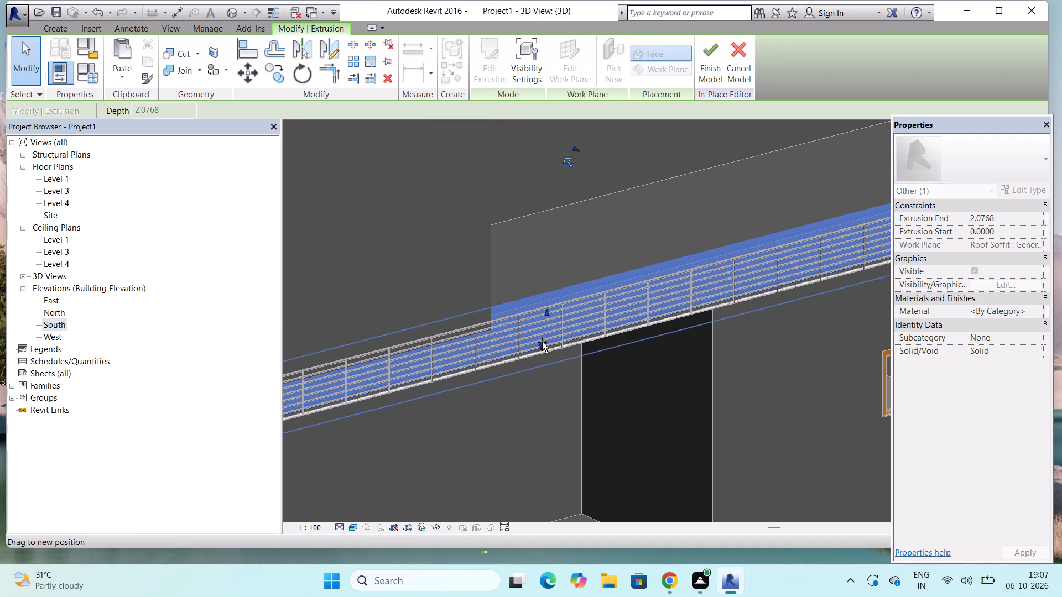
{"action": "left_click_drag", "start_coordinate": [542, 342], "coordinate": [542, 344]}
{"action": "scroll", "coordinate": [549, 320], "scroll_direction": "down", "scroll_amount": 4}
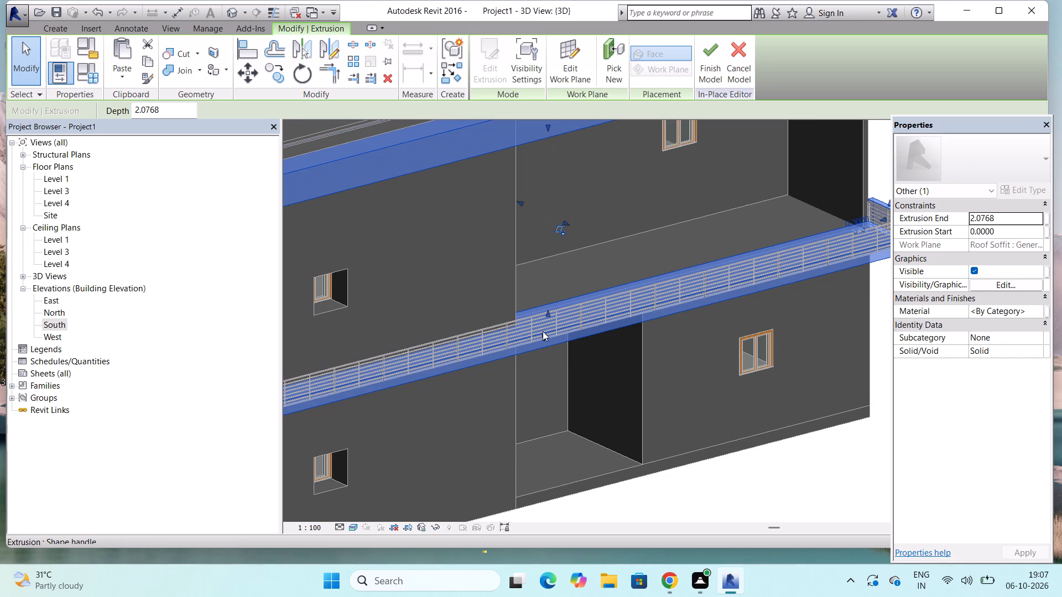
{"action": "key", "text": "Escape"}
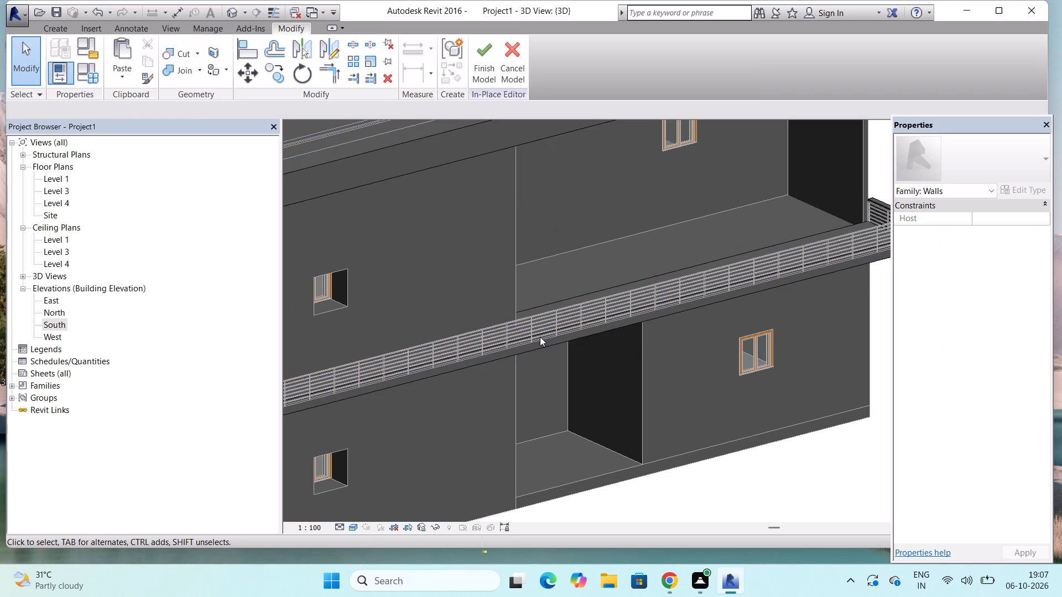
Select the frame extrusion and examine it from the building's side and roof corner, dismissing the notification card.
{"action": "scroll", "coordinate": [540, 347], "scroll_direction": "down", "scroll_amount": 4}
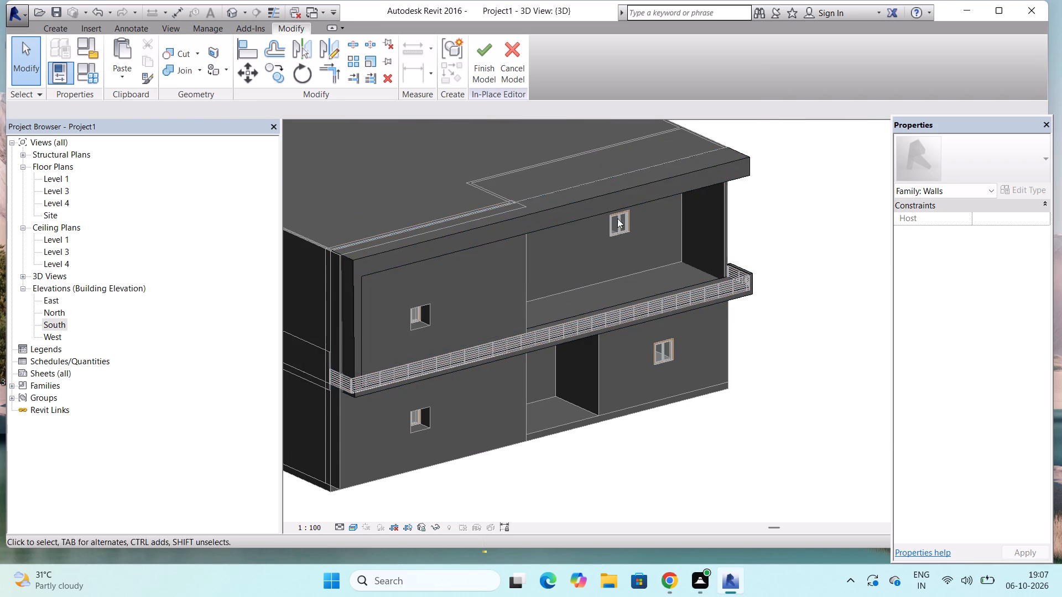
{"action": "left_click", "coordinate": [634, 194]}
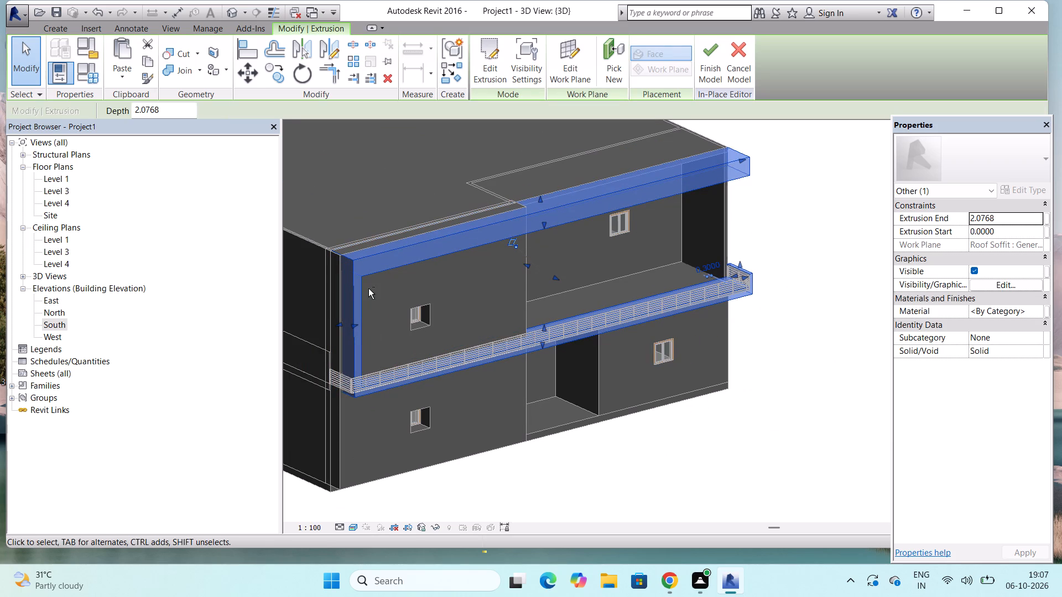
{"action": "middle_click_drag", "start_coordinate": [368, 289], "coordinate": [516, 307], "text": "shift"}
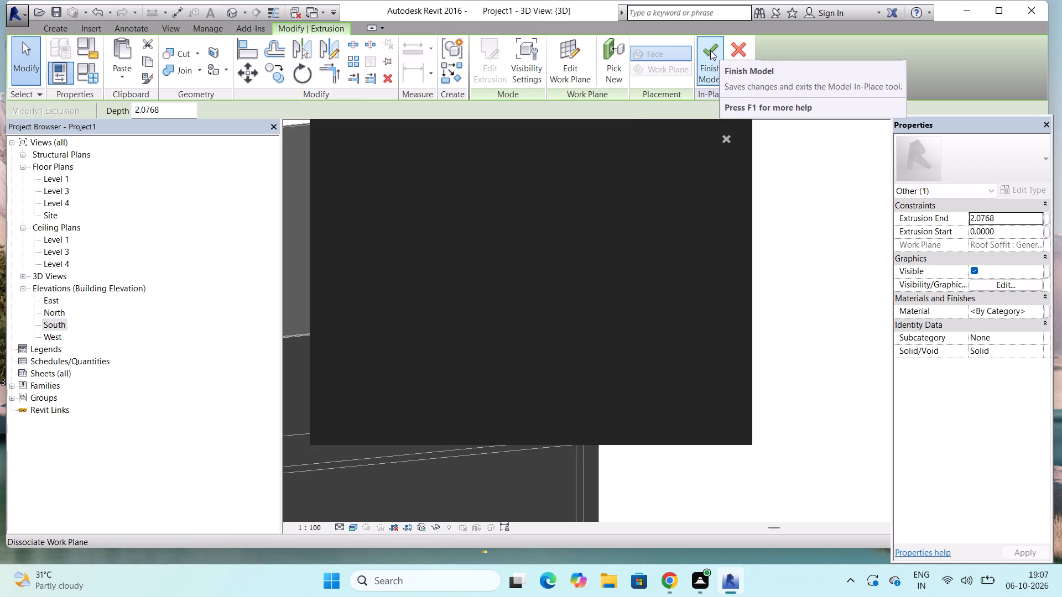
{"action": "left_click", "coordinate": [724, 137]}
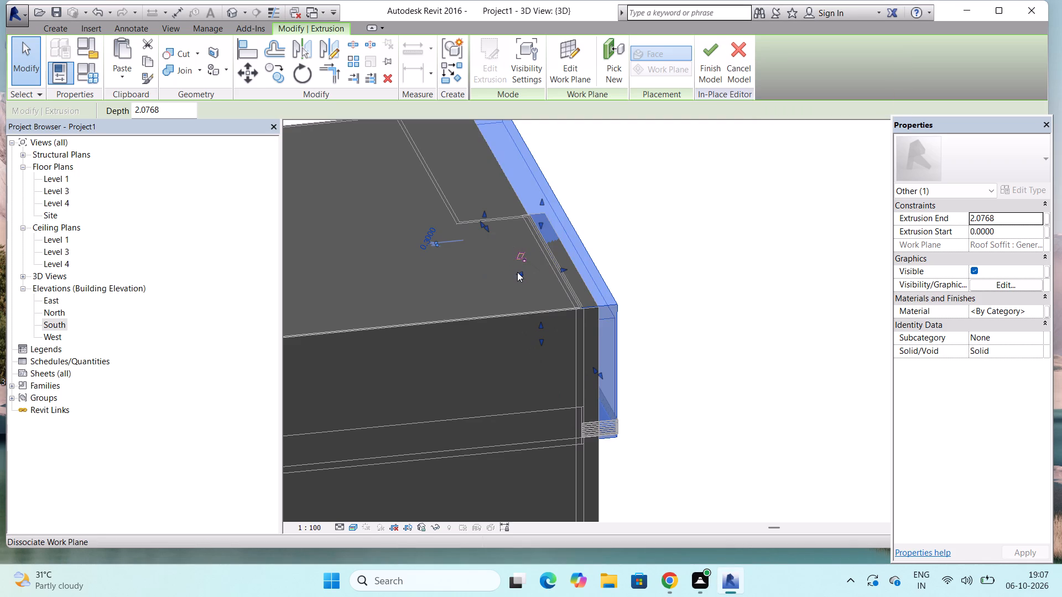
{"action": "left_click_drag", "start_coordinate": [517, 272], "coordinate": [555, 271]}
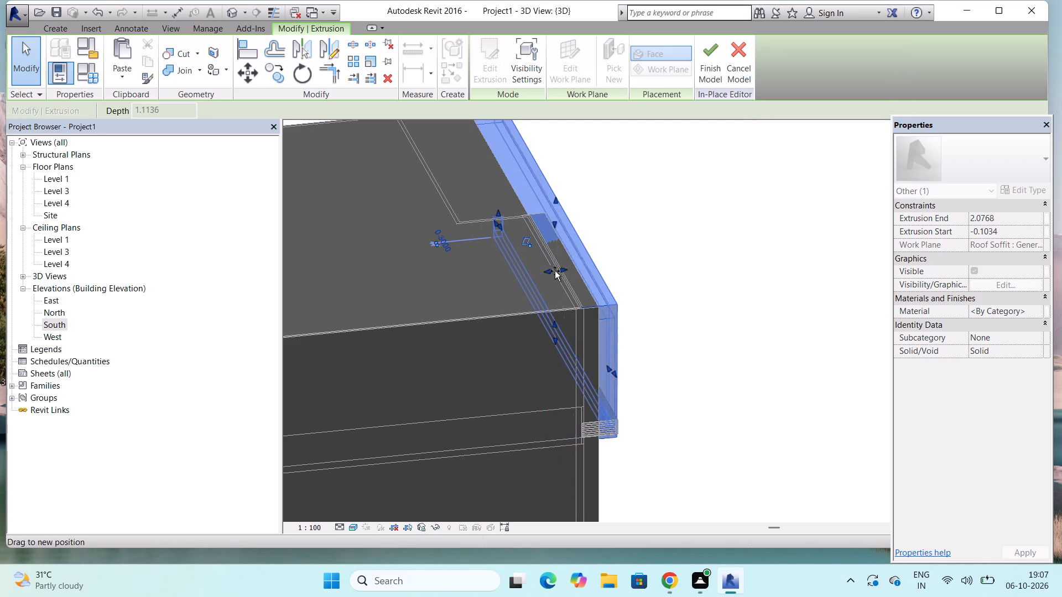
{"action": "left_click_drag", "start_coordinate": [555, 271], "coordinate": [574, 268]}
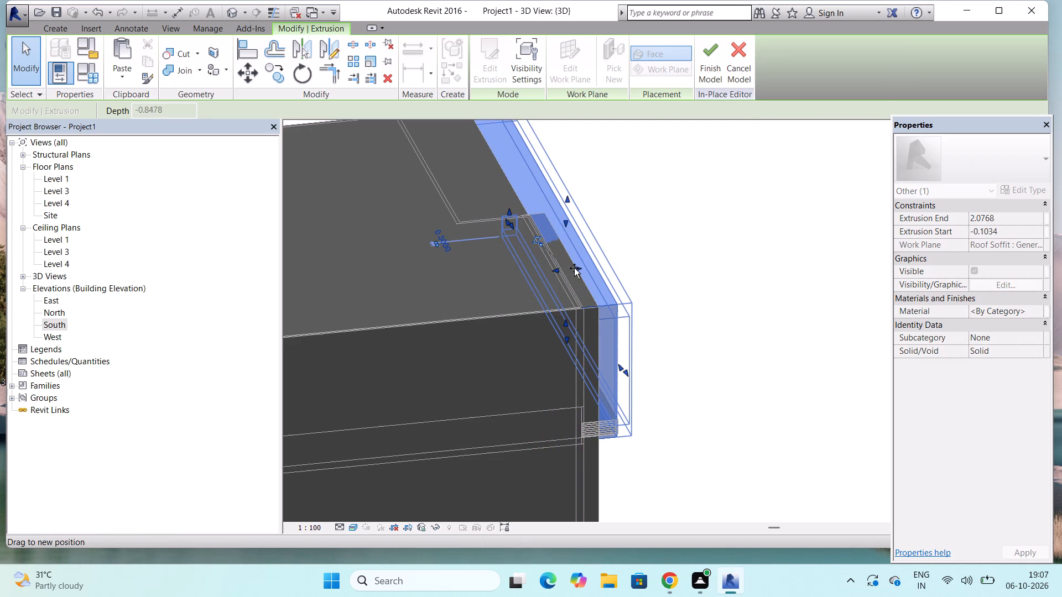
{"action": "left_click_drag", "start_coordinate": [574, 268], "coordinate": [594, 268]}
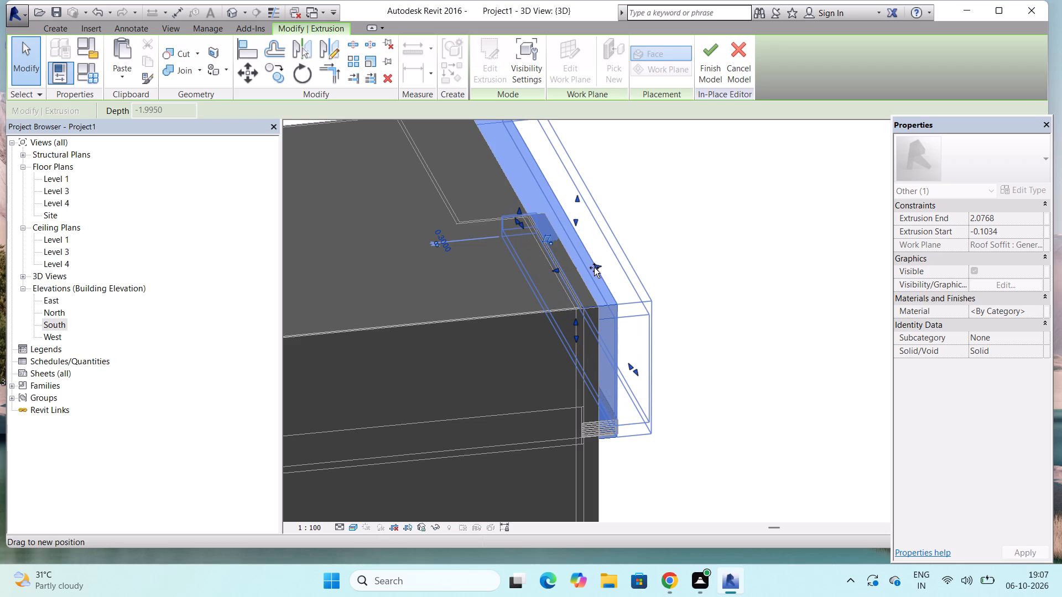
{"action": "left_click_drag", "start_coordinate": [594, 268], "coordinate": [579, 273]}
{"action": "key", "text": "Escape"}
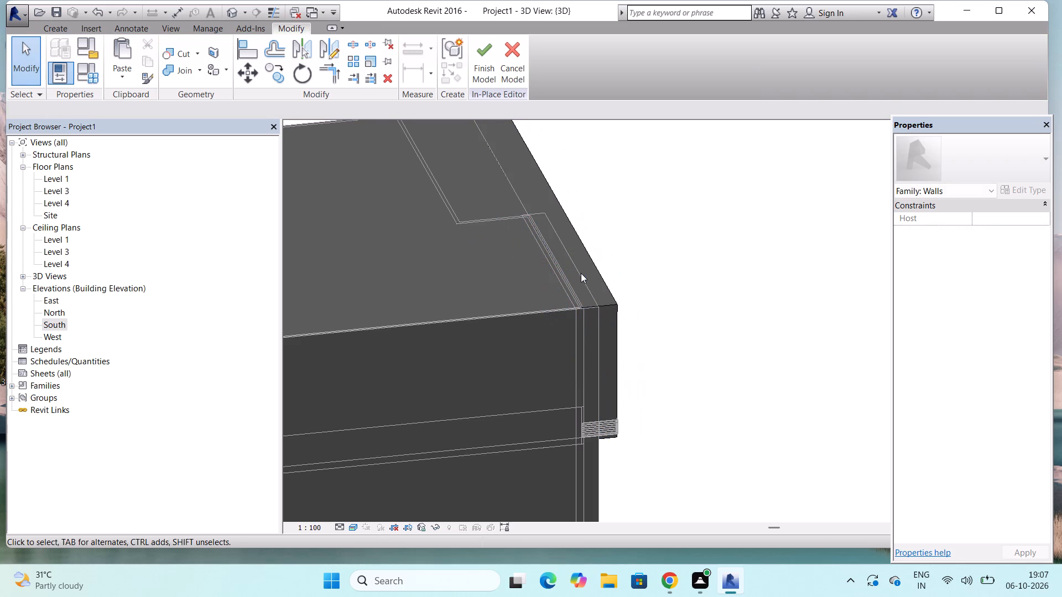
Reselect the frame extrusion and shift its facade-side start face outward beyond the balcony, to an Extrusion Start of about 3.21.
{"action": "left_click", "coordinate": [592, 266]}
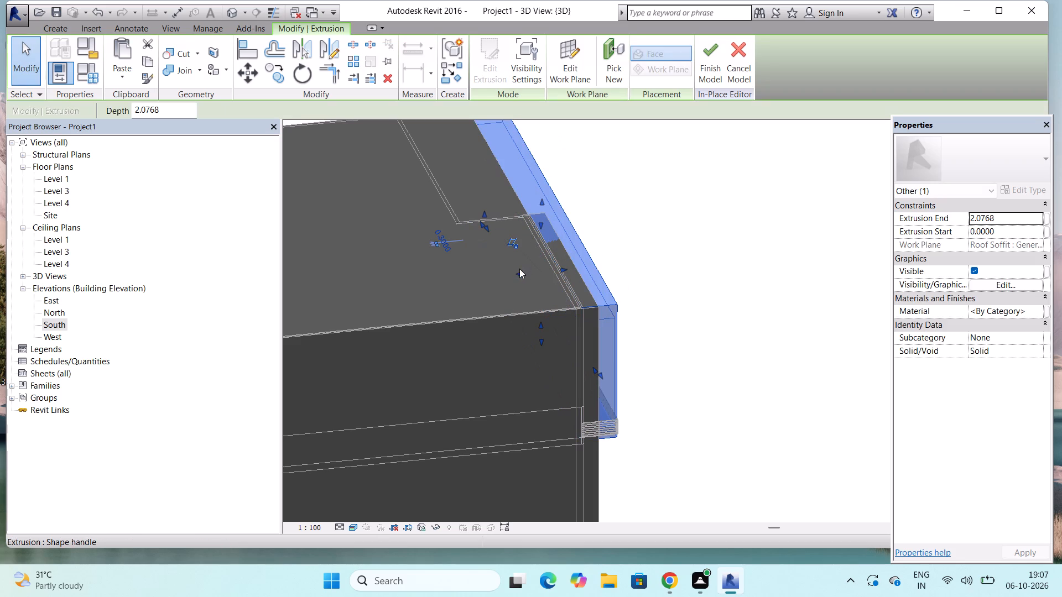
{"action": "left_click_drag", "start_coordinate": [519, 273], "coordinate": [572, 275]}
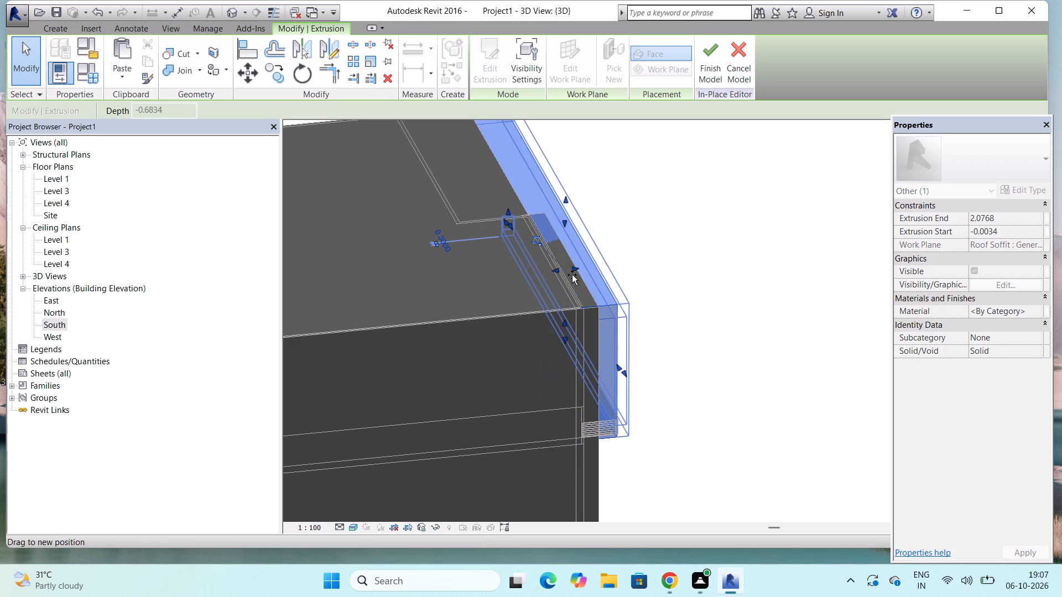
{"action": "left_click_drag", "start_coordinate": [572, 275], "coordinate": [580, 275]}
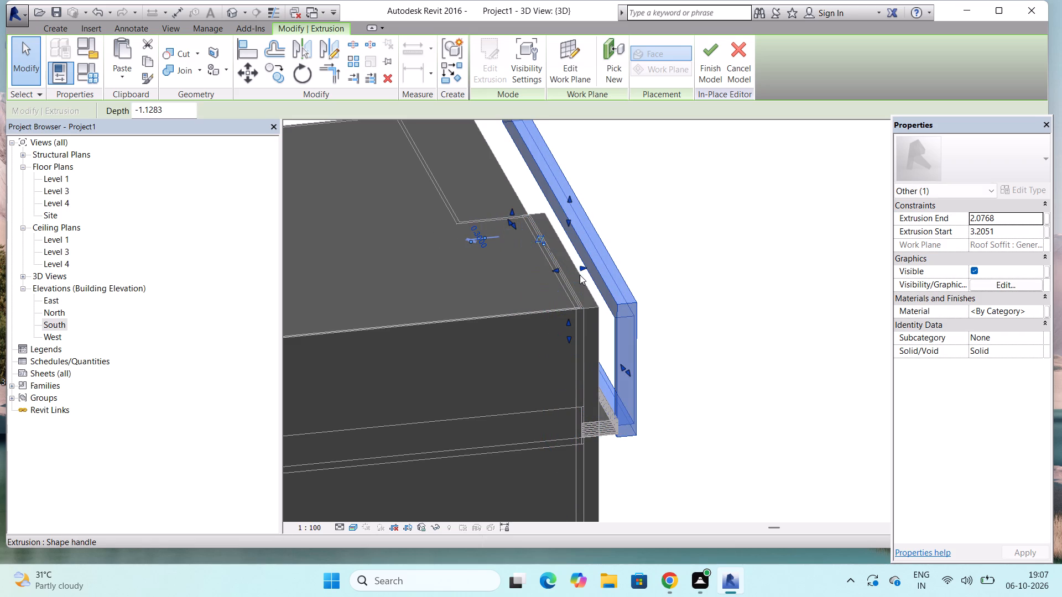
Stretch the frame extrusion's inner face back to the roof edge and facade, to an Extrusion End of about 0 and depth of about -3.21.
{"action": "scroll", "coordinate": [579, 219], "scroll_direction": "up", "scroll_amount": 4}
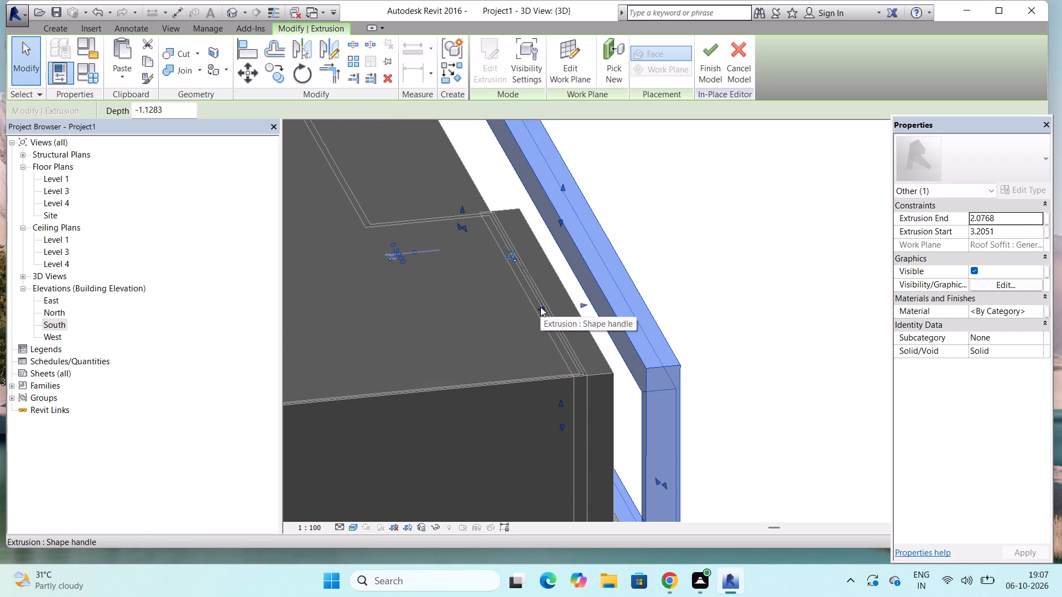
{"action": "left_click_drag", "start_coordinate": [540, 307], "coordinate": [529, 315]}
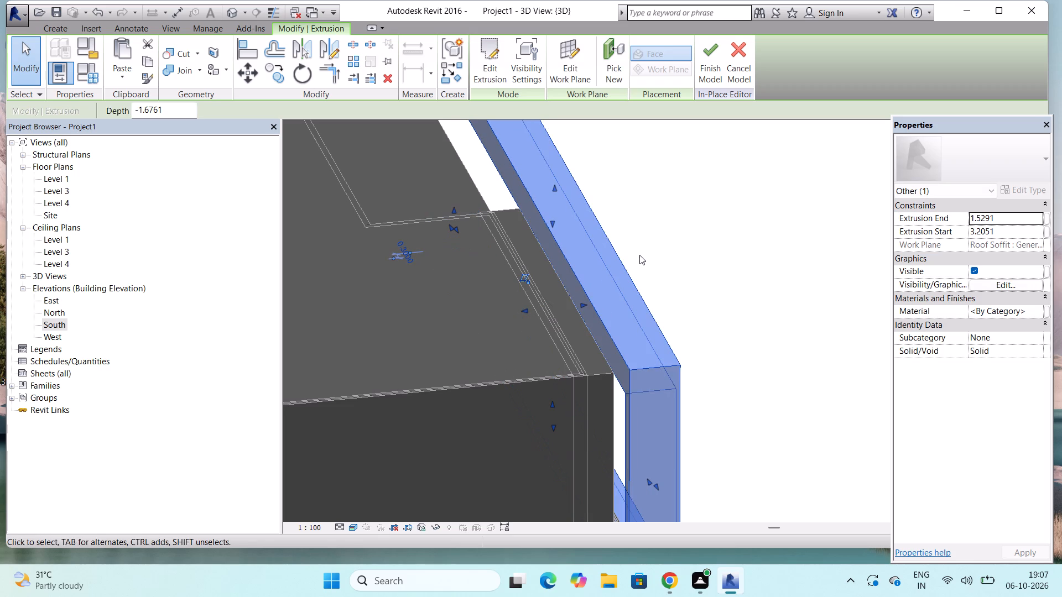
{"action": "middle_click_drag", "start_coordinate": [639, 255], "coordinate": [627, 248], "text": "shift"}
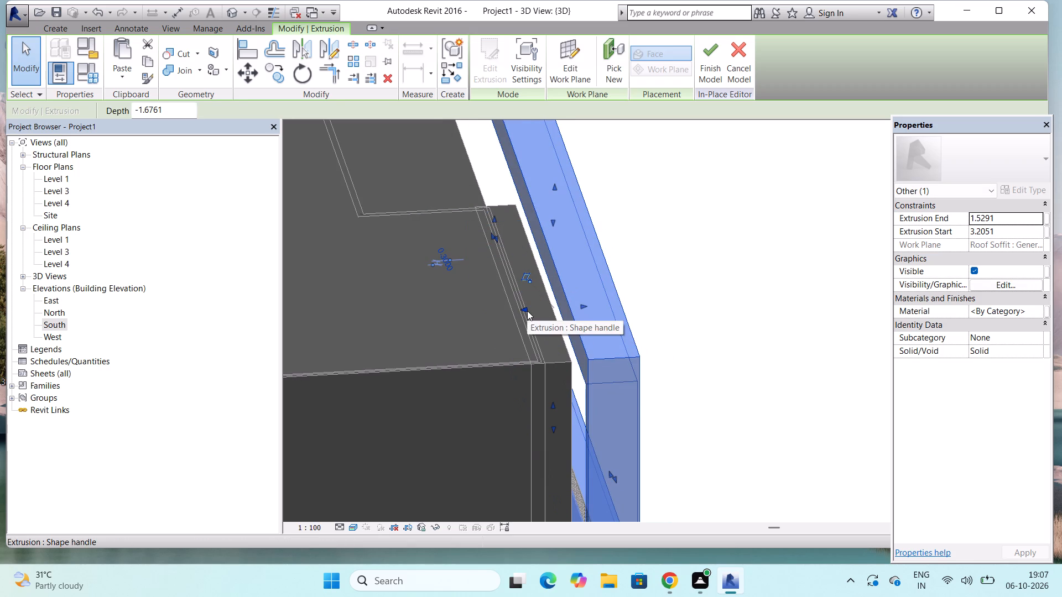
{"action": "left_click_drag", "start_coordinate": [524, 308], "coordinate": [507, 315]}
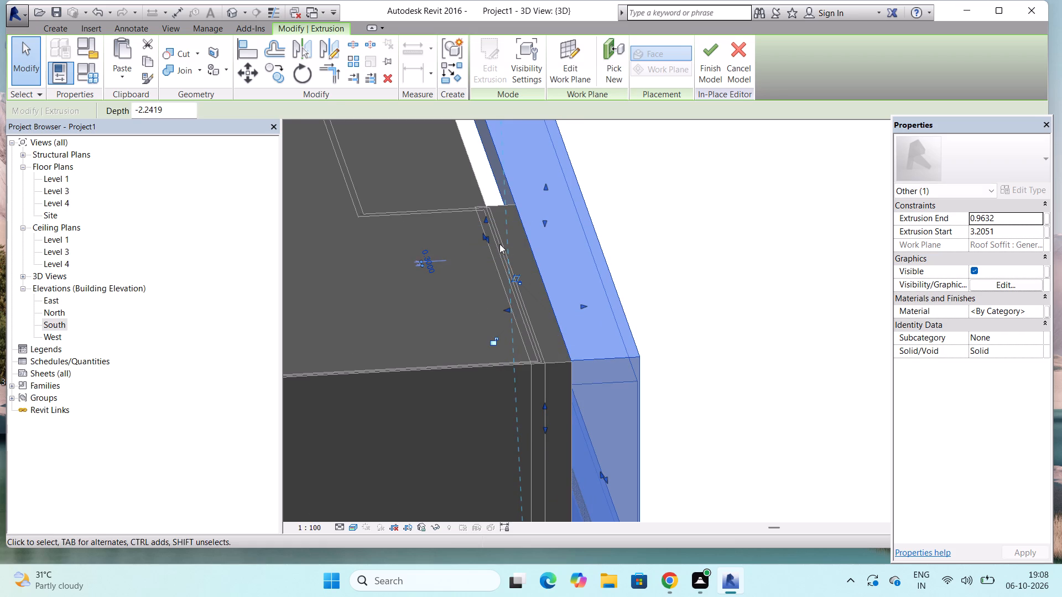
{"action": "scroll", "coordinate": [499, 244], "scroll_direction": "down", "scroll_amount": 7}
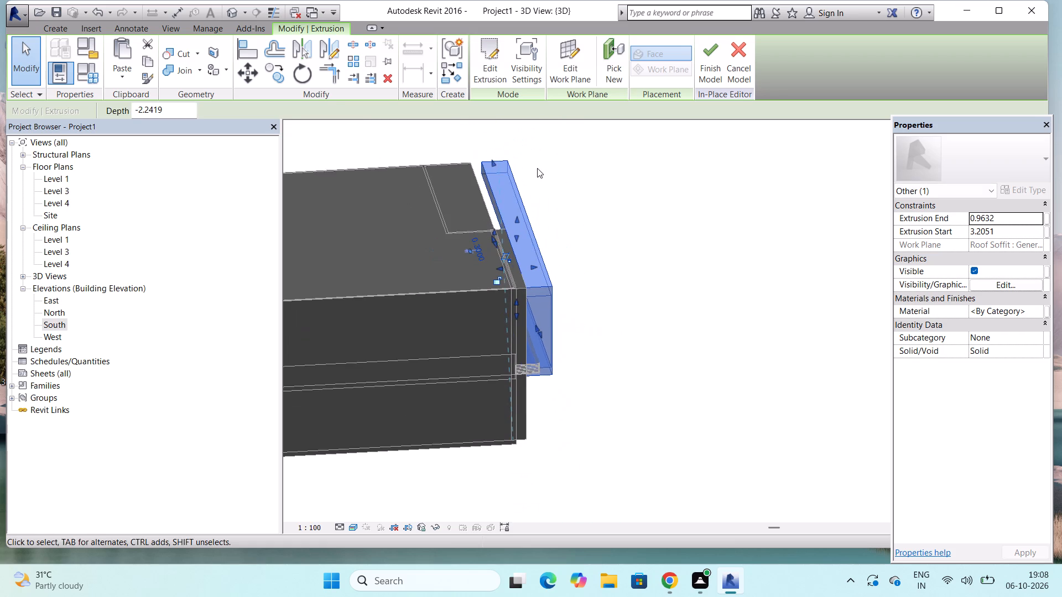
{"action": "scroll", "coordinate": [534, 163], "scroll_direction": "up", "scroll_amount": 4}
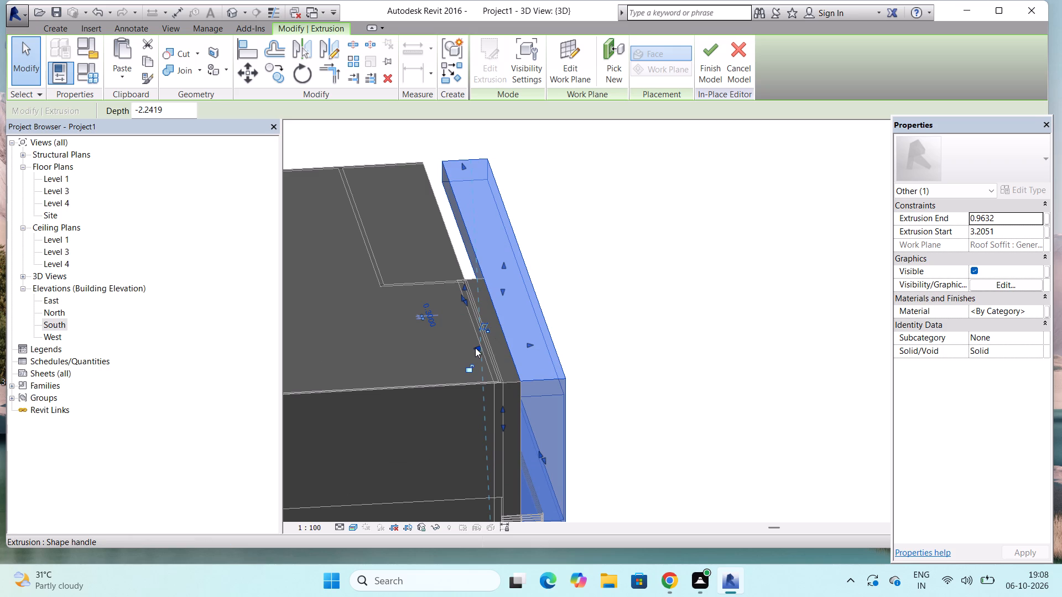
{"action": "left_click_drag", "start_coordinate": [475, 348], "coordinate": [461, 355]}
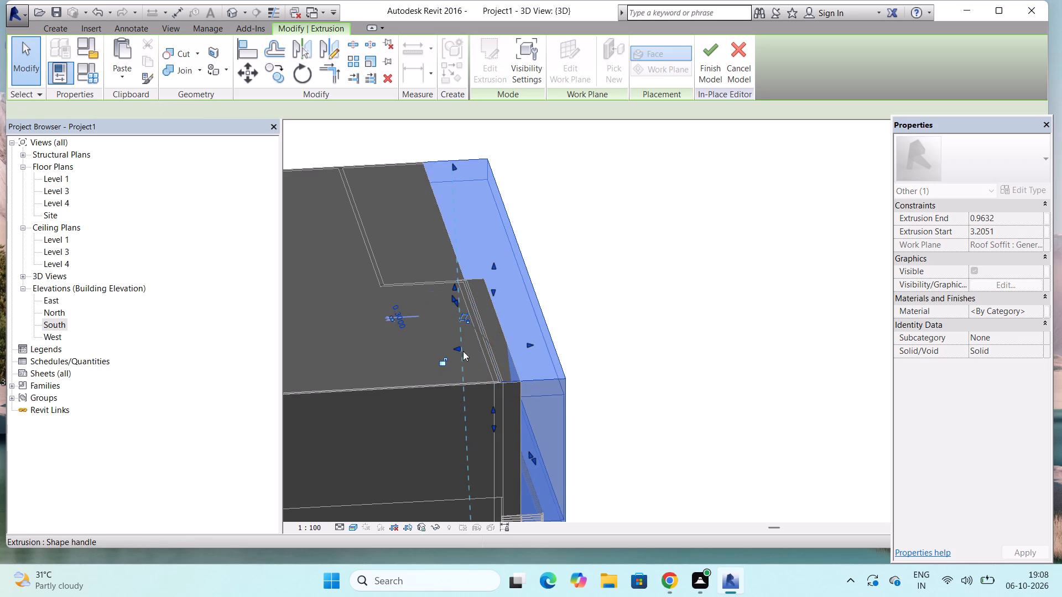
{"action": "scroll", "coordinate": [624, 211], "scroll_direction": "down", "scroll_amount": 2}
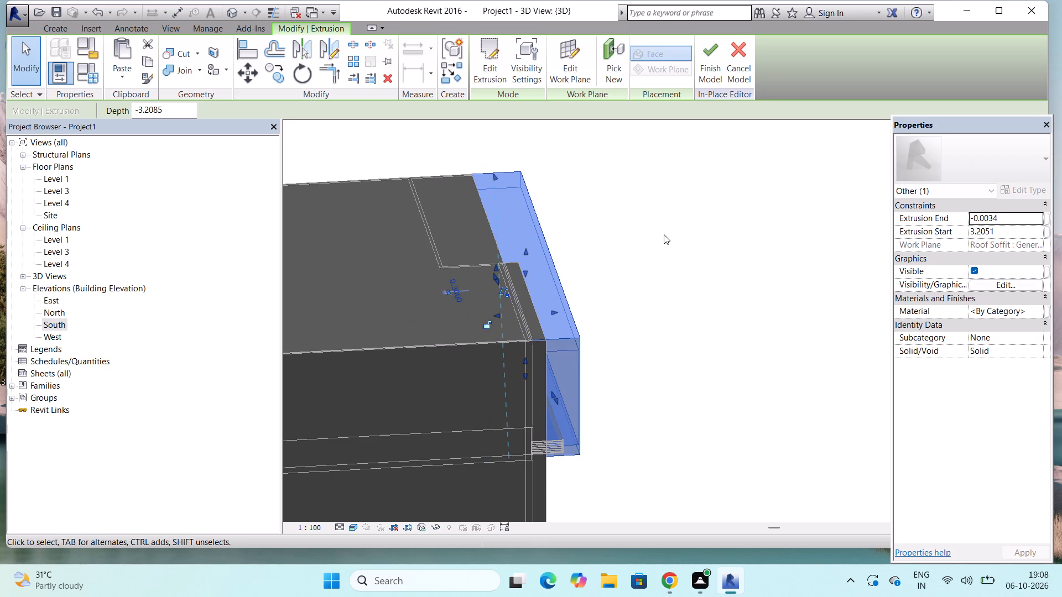
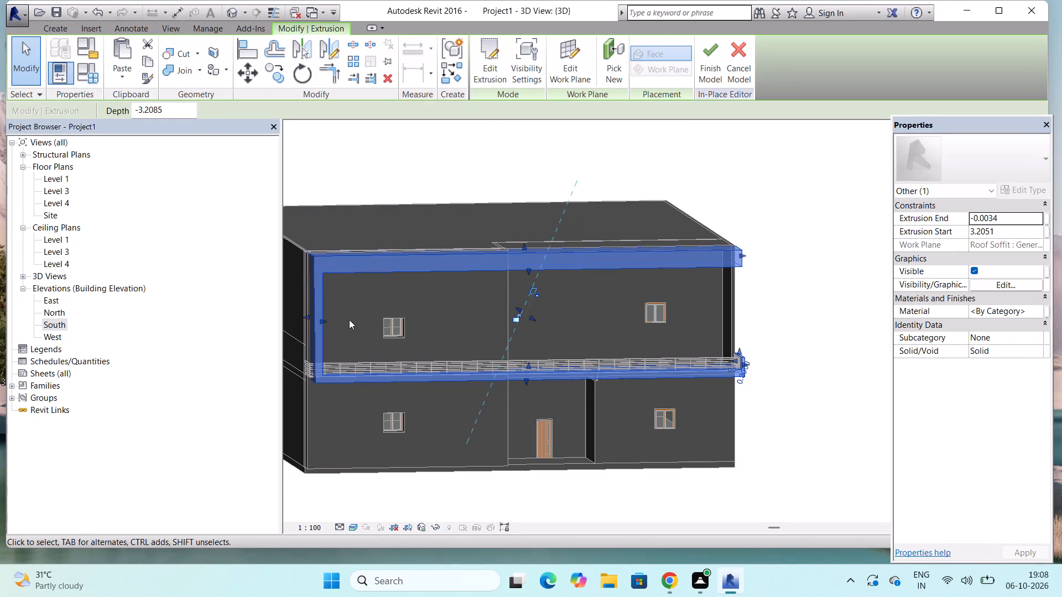
Stretch the frame extrusion's outer upright face at the visible side wall outward to align with the building corner, and deselect the frame.
{"action": "scroll", "coordinate": [298, 310], "scroll_direction": "up", "scroll_amount": 4}
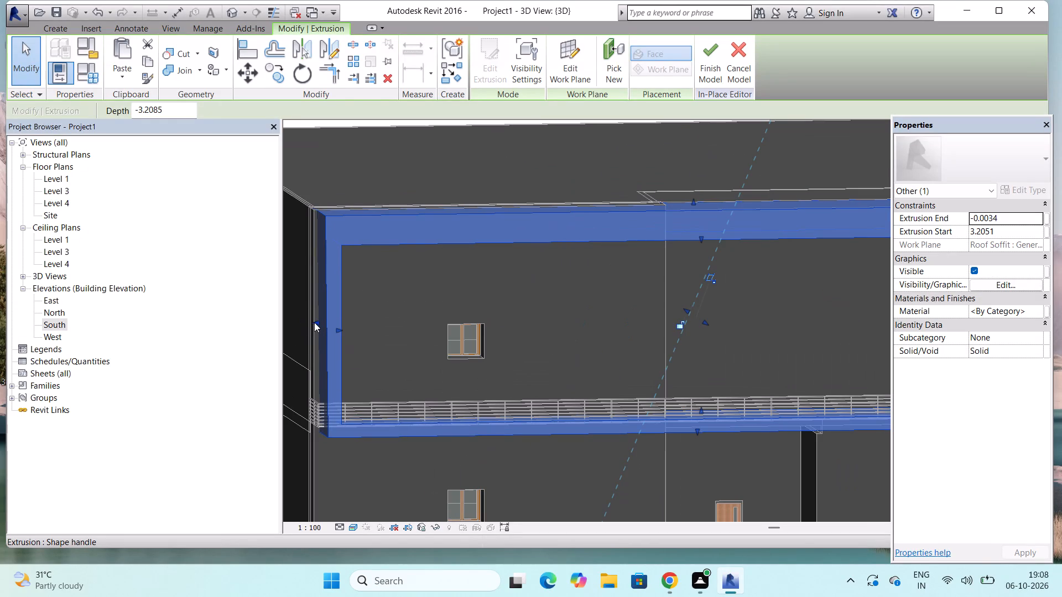
{"action": "left_click", "coordinate": [316, 322]}
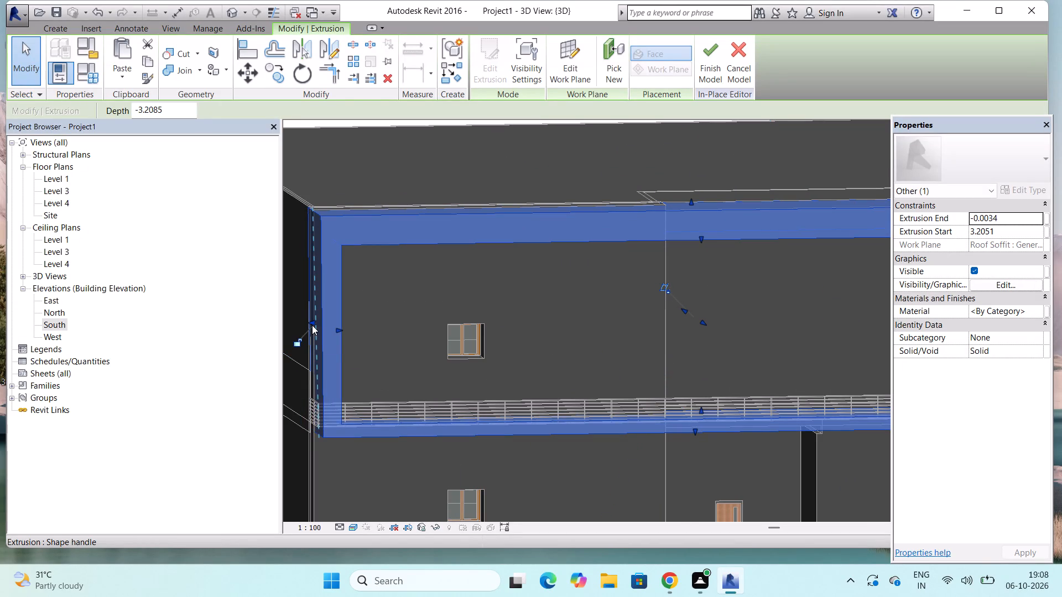
{"action": "scroll", "coordinate": [473, 338], "scroll_direction": "down", "scroll_amount": 2}
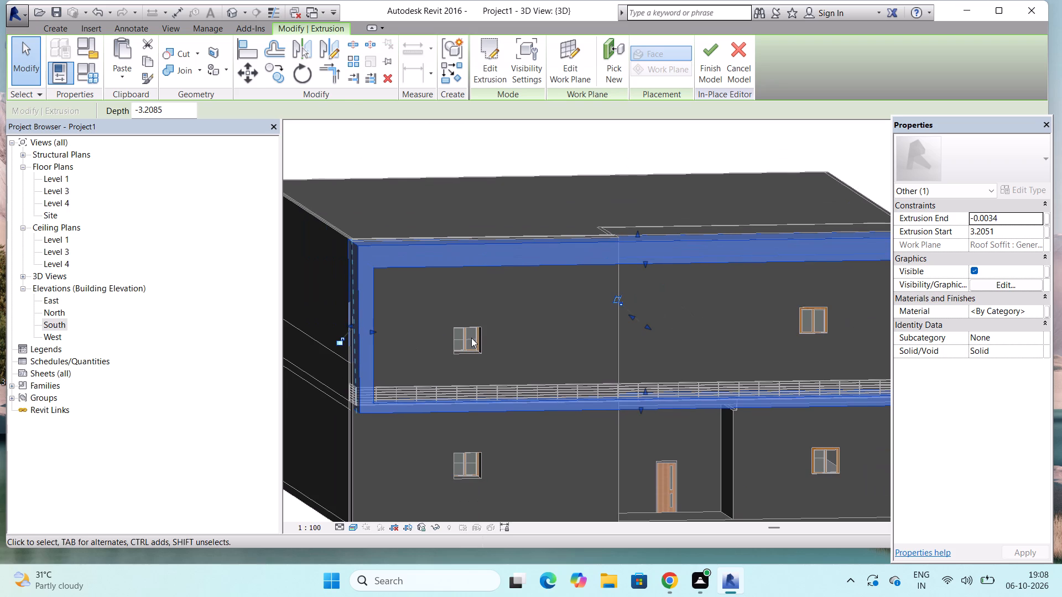
{"action": "scroll", "coordinate": [471, 349], "scroll_direction": "up", "scroll_amount": 4}
{"action": "scroll", "coordinate": [785, 428], "scroll_direction": "down", "scroll_amount": 3}
{"action": "scroll", "coordinate": [456, 414], "scroll_direction": "up", "scroll_amount": 2}
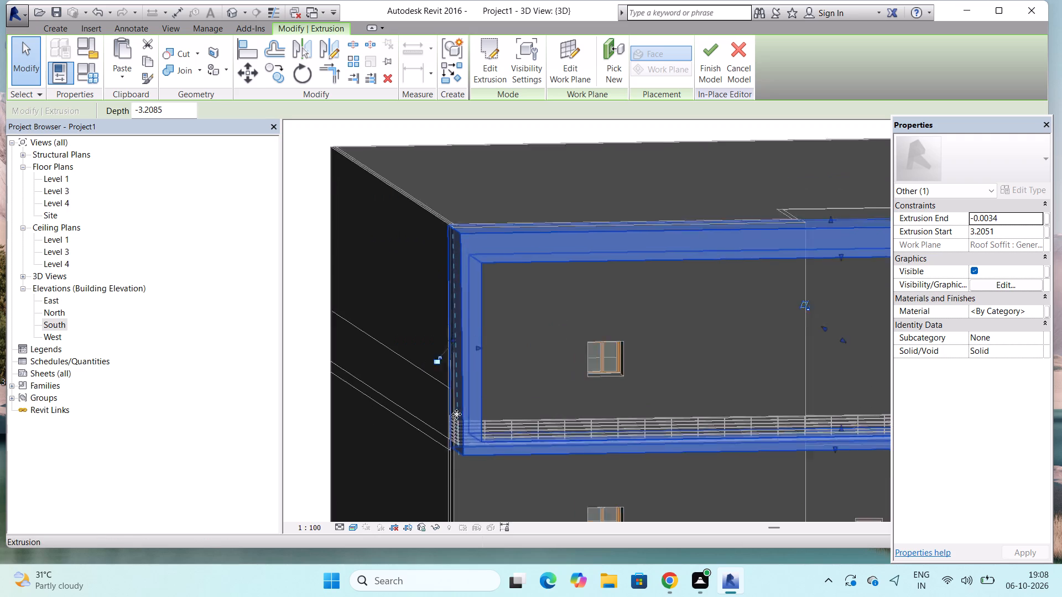
{"action": "scroll", "coordinate": [456, 414], "scroll_direction": "up", "scroll_amount": 8}
{"action": "scroll", "coordinate": [457, 432], "scroll_direction": "down", "scroll_amount": 3}
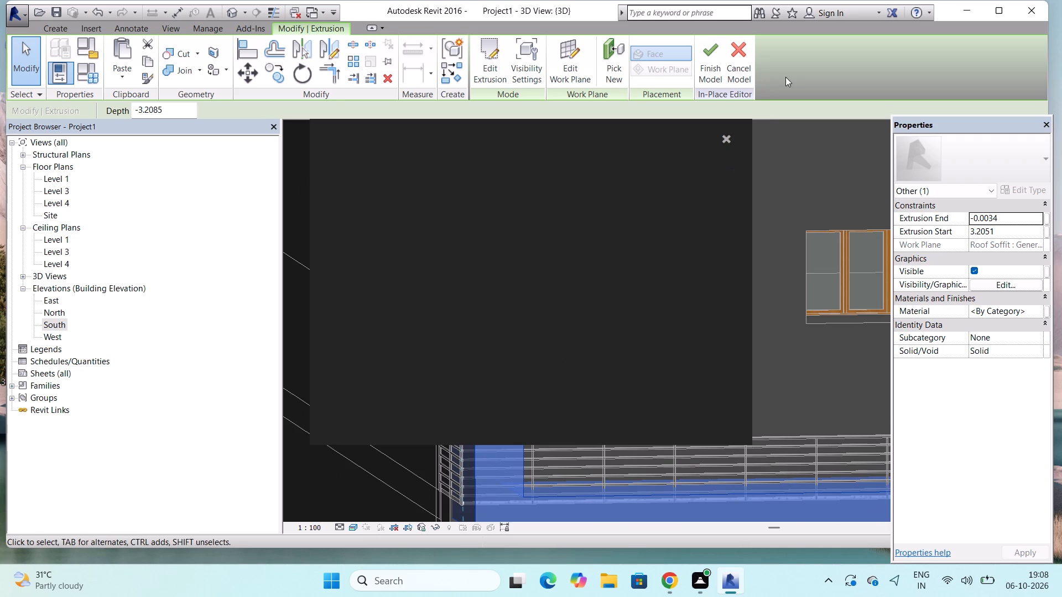
{"action": "left_click", "coordinate": [730, 135]}
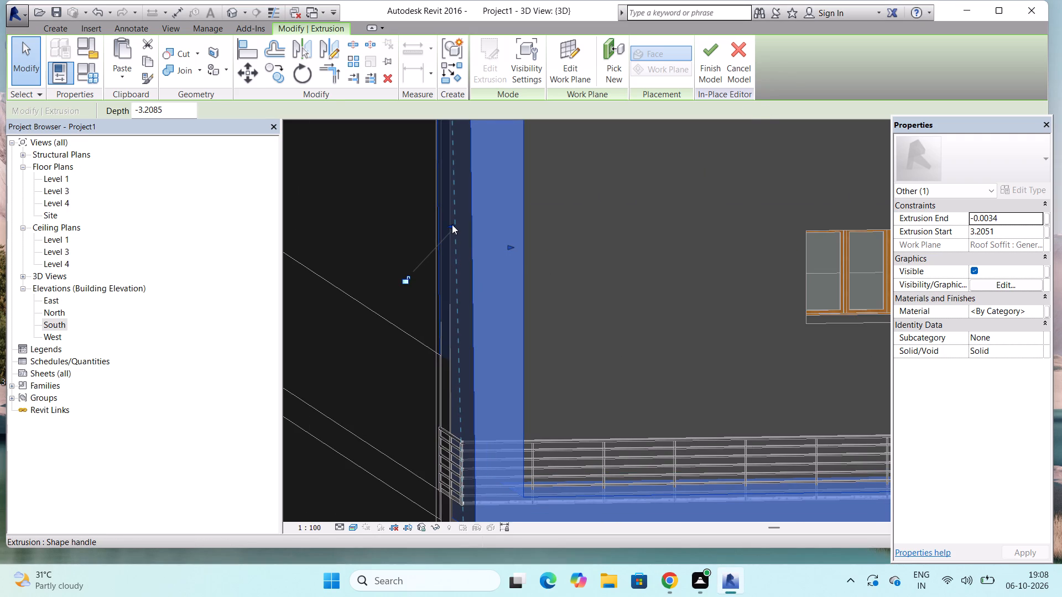
{"action": "left_click_drag", "start_coordinate": [452, 224], "coordinate": [439, 226]}
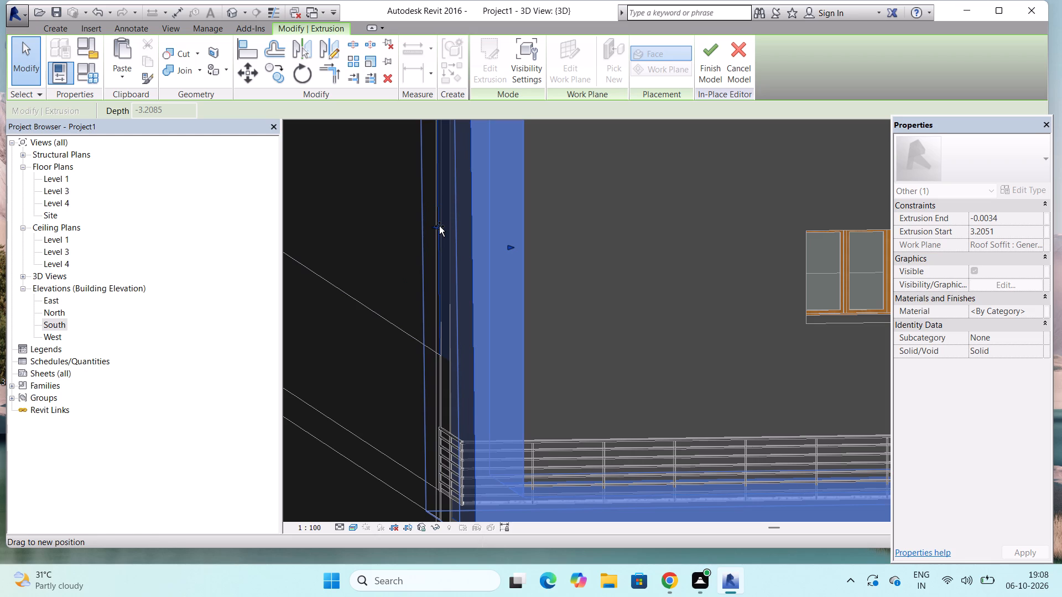
{"action": "left_click_drag", "start_coordinate": [439, 226], "coordinate": [451, 230]}
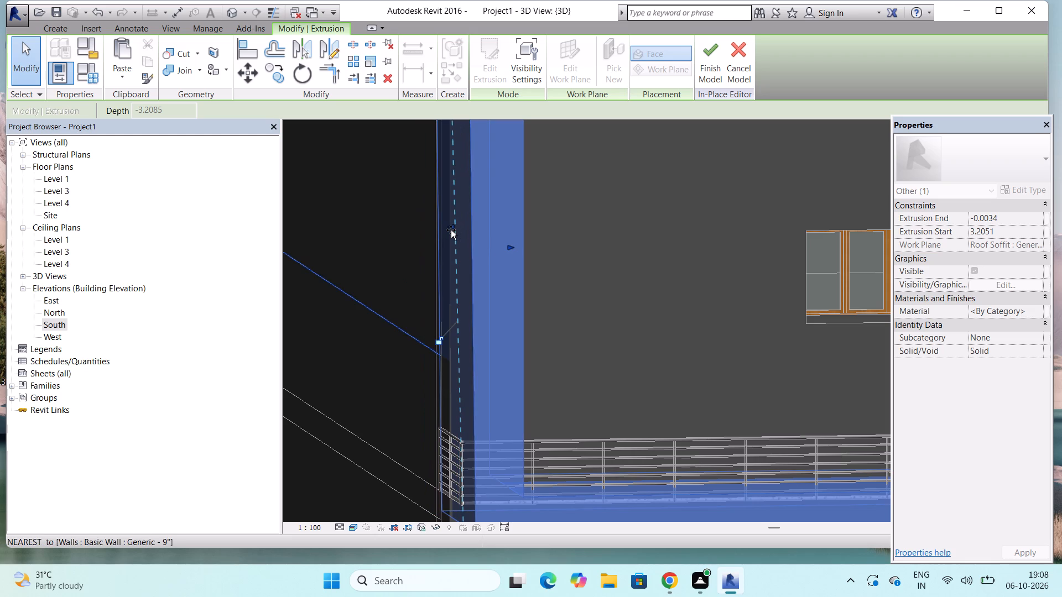
{"action": "left_click_drag", "start_coordinate": [451, 230], "coordinate": [447, 233]}
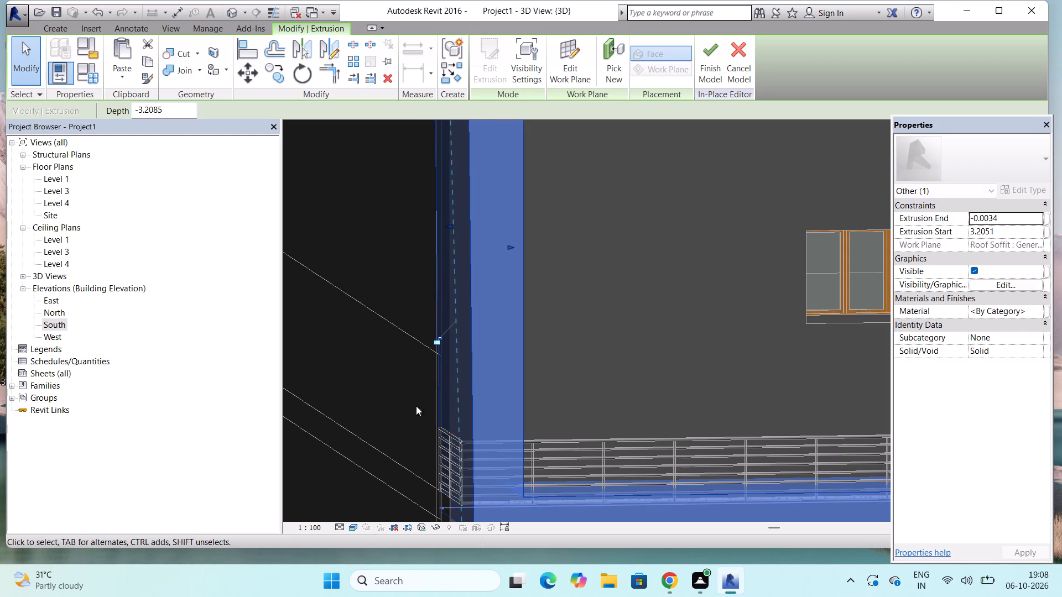
{"action": "scroll", "coordinate": [450, 467], "scroll_direction": "up", "scroll_amount": 6}
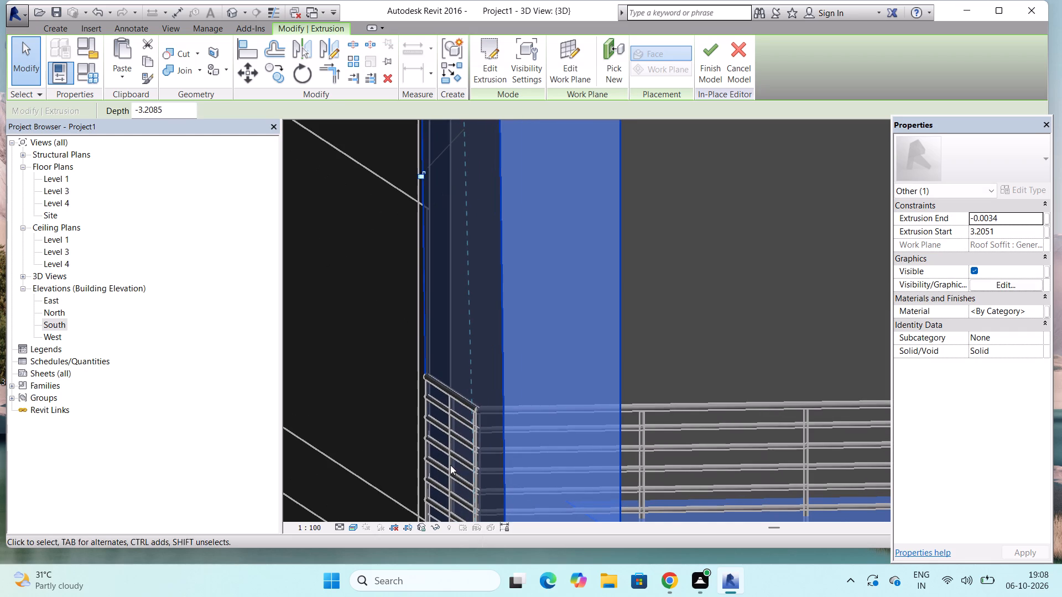
{"action": "scroll", "coordinate": [462, 384], "scroll_direction": "down", "scroll_amount": 5}
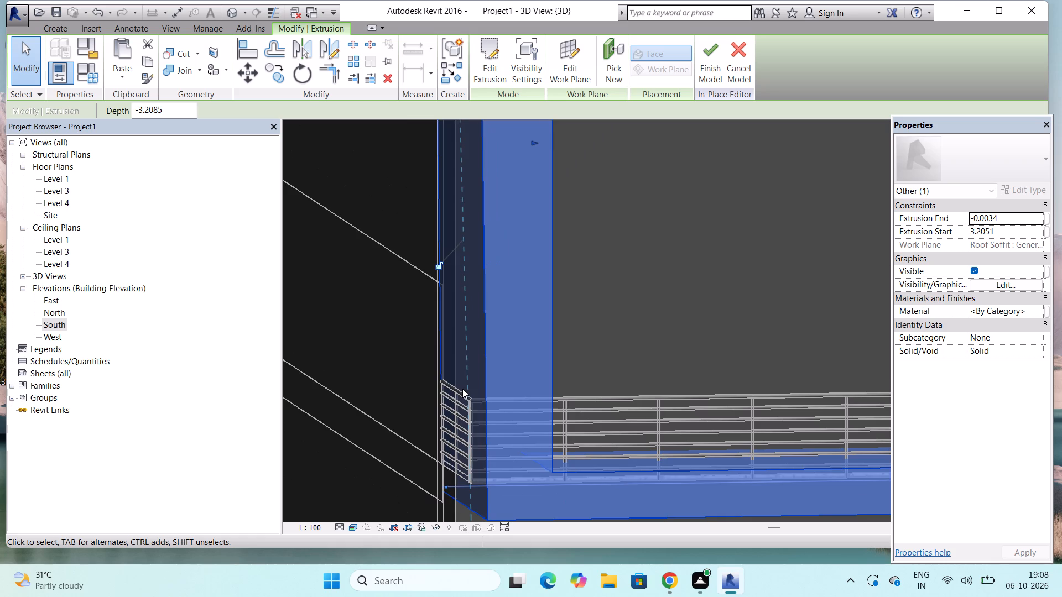
{"action": "scroll", "coordinate": [462, 389], "scroll_direction": "down", "scroll_amount": 5}
{"action": "scroll", "coordinate": [495, 295], "scroll_direction": "down", "scroll_amount": 5}
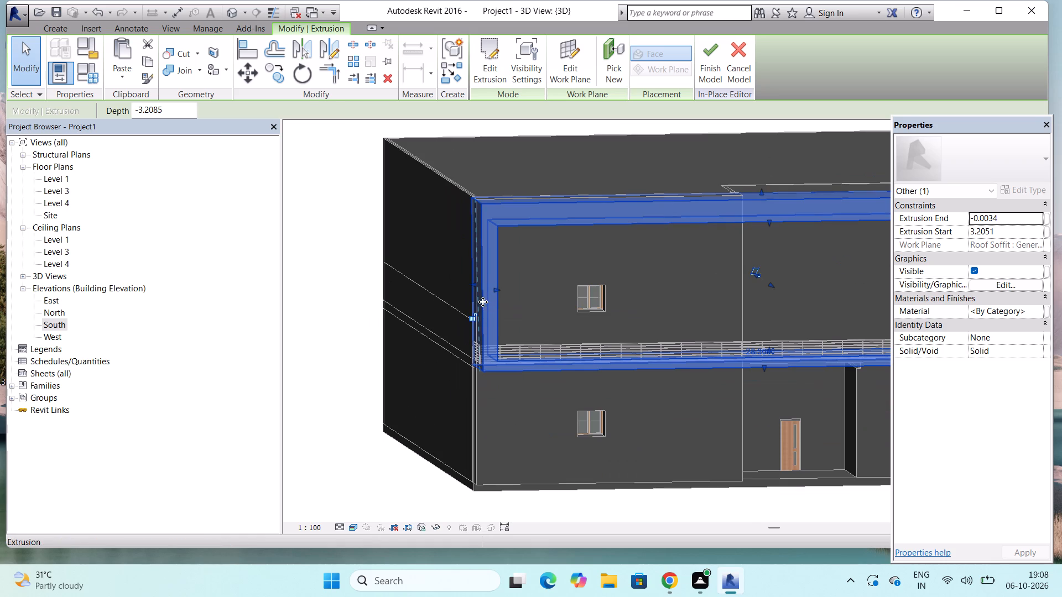
{"action": "scroll", "coordinate": [512, 331], "scroll_direction": "down", "scroll_amount": 4}
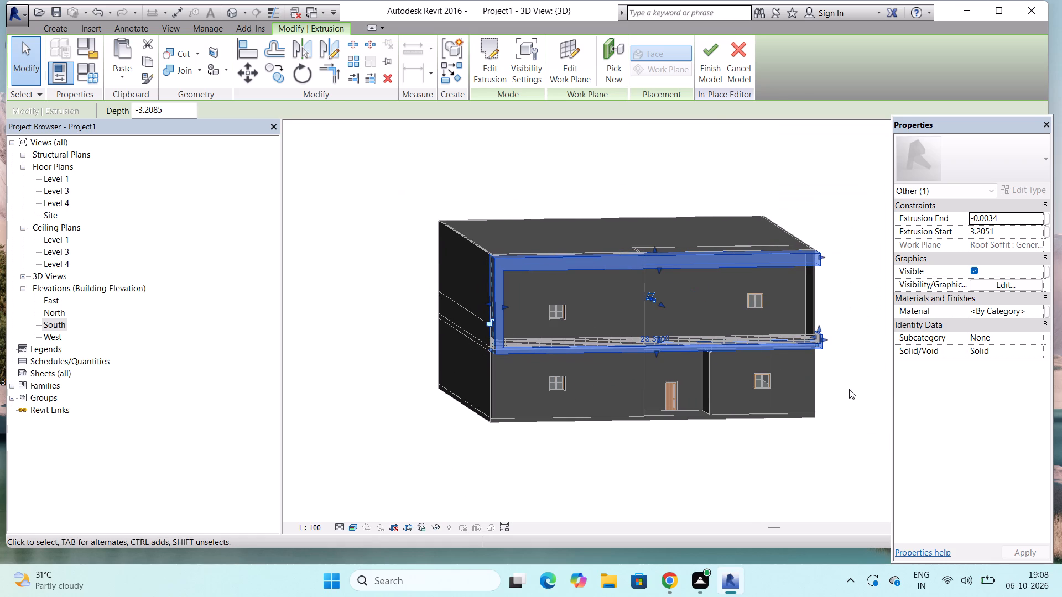
{"action": "left_click", "coordinate": [849, 389]}
Thicken the short upright at the frame's opposite end by stretching its inner face toward the balcony railing's end, and deselect the frame.
{"action": "scroll", "coordinate": [807, 291], "scroll_direction": "up", "scroll_amount": 4}
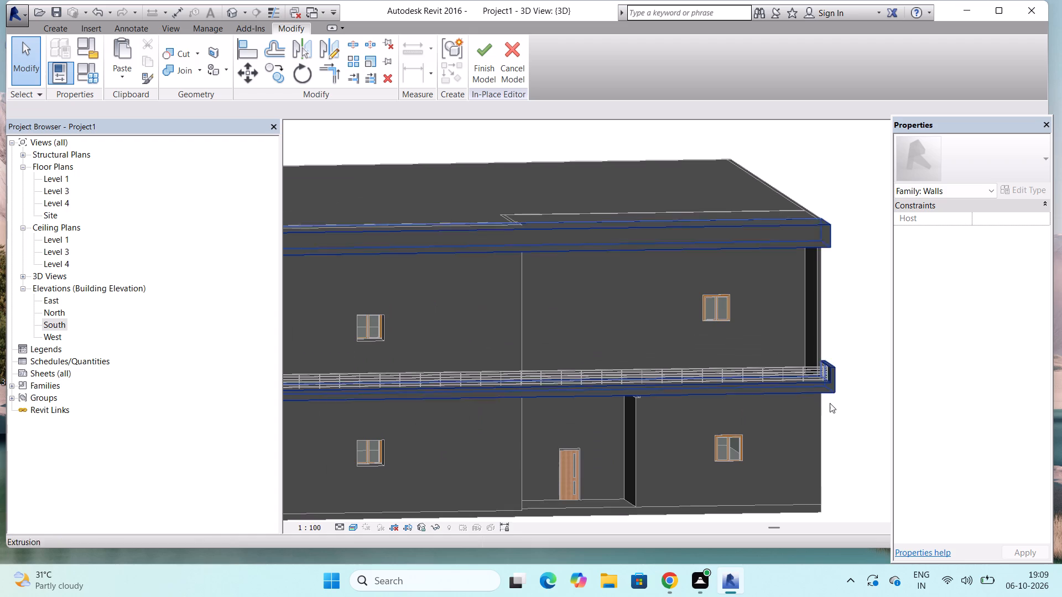
{"action": "scroll", "coordinate": [828, 385], "scroll_direction": "up", "scroll_amount": 8}
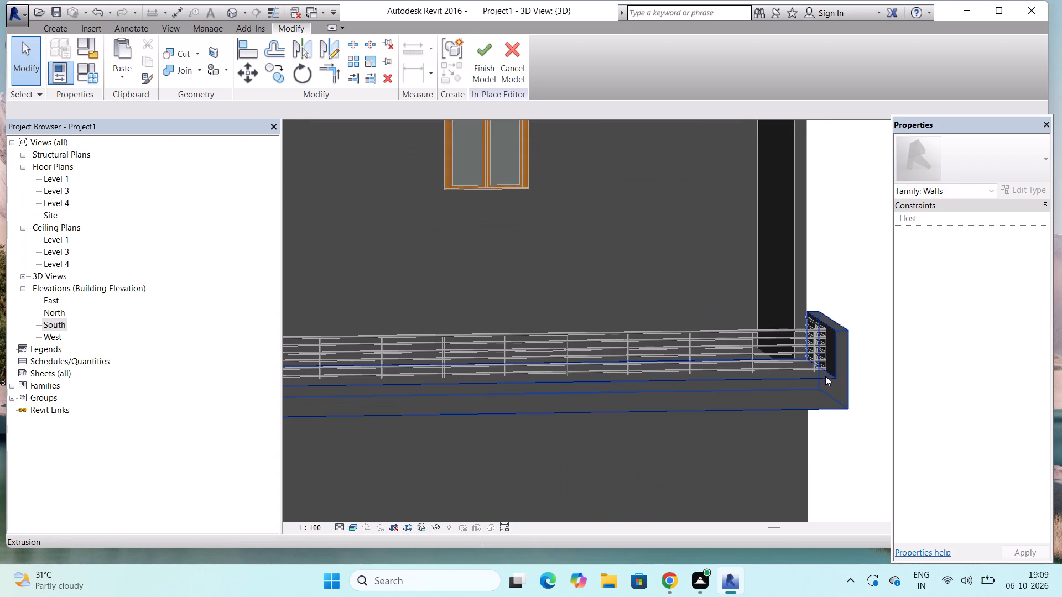
{"action": "scroll", "coordinate": [832, 363], "scroll_direction": "up", "scroll_amount": 4}
{"action": "left_click", "coordinate": [836, 360]}
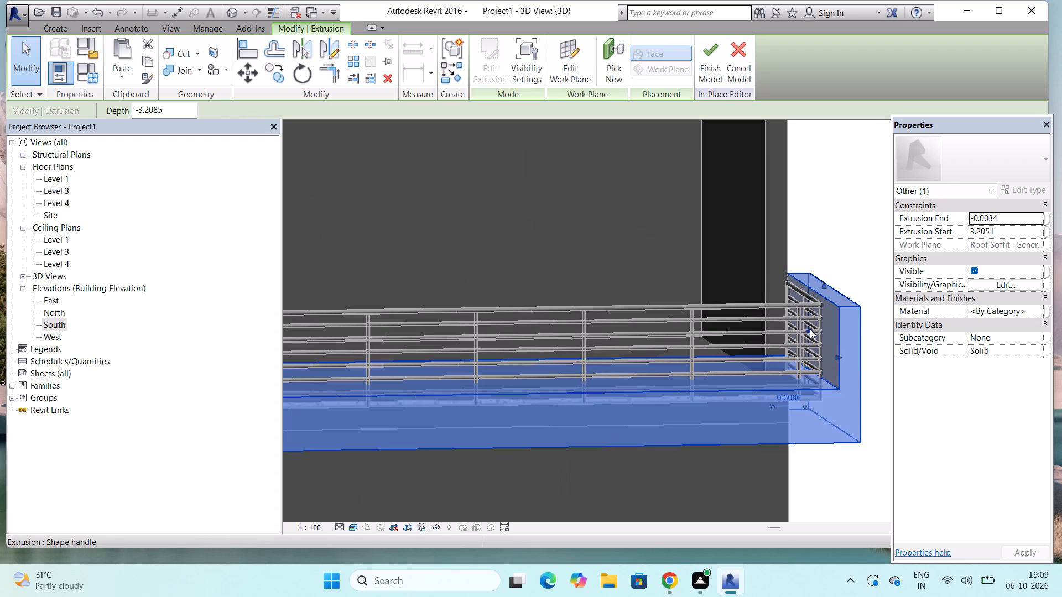
{"action": "left_click_drag", "start_coordinate": [810, 329], "coordinate": [771, 337]}
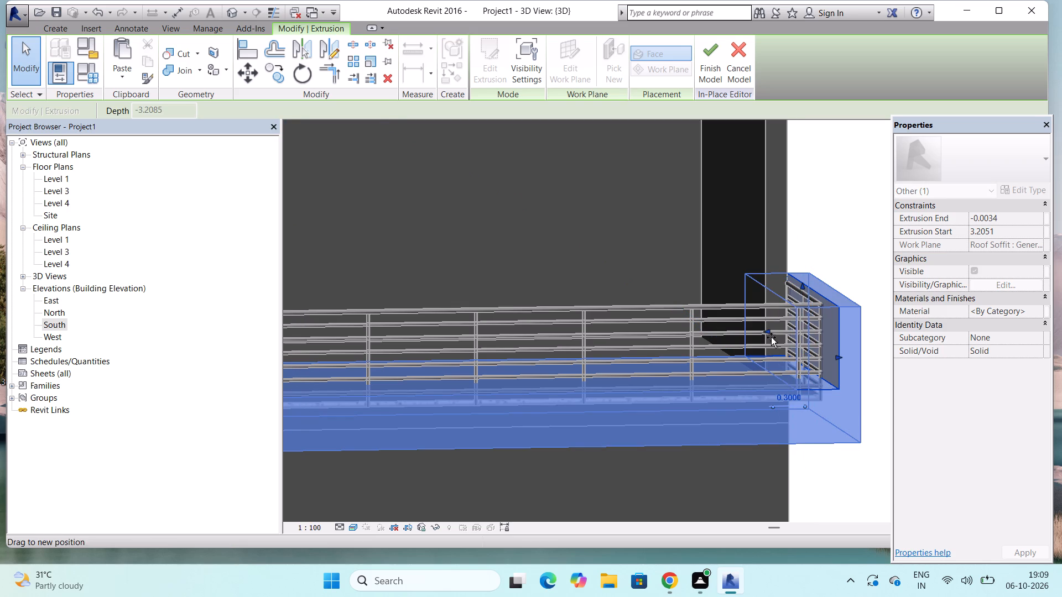
{"action": "left_click_drag", "start_coordinate": [771, 337], "coordinate": [793, 328]}
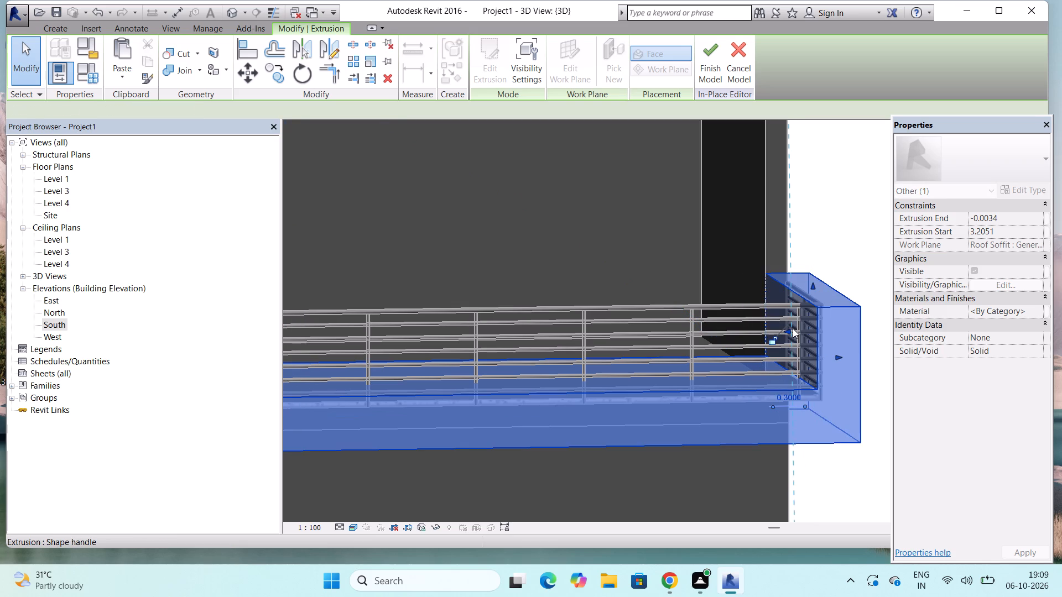
{"action": "left_click", "coordinate": [865, 209]}
Finish the in-place wall model of the facade frame.
{"action": "scroll", "coordinate": [793, 321], "scroll_direction": "down", "scroll_amount": 15}
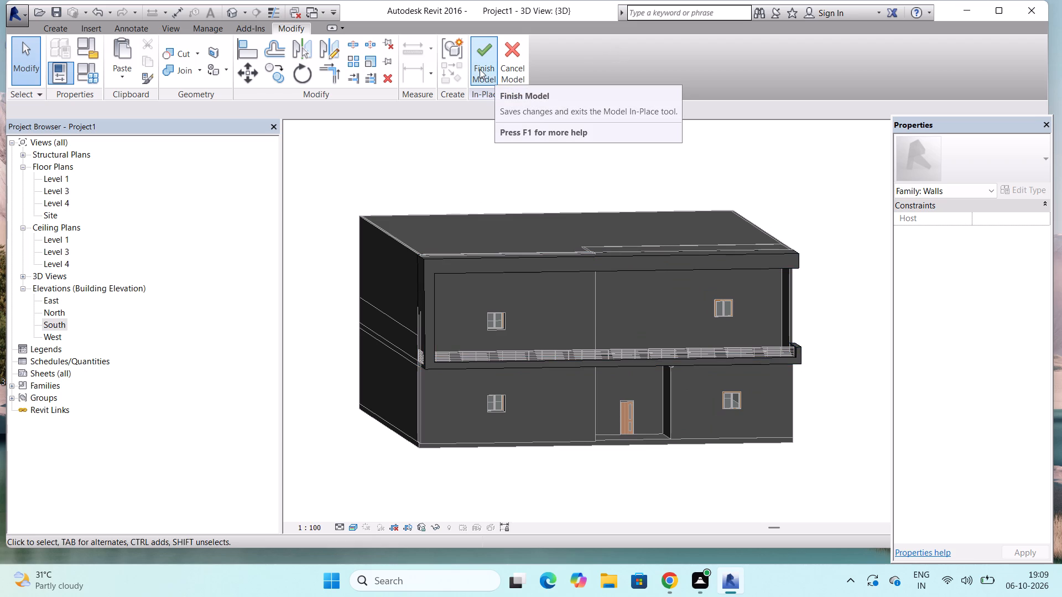
{"action": "left_click", "coordinate": [480, 69]}
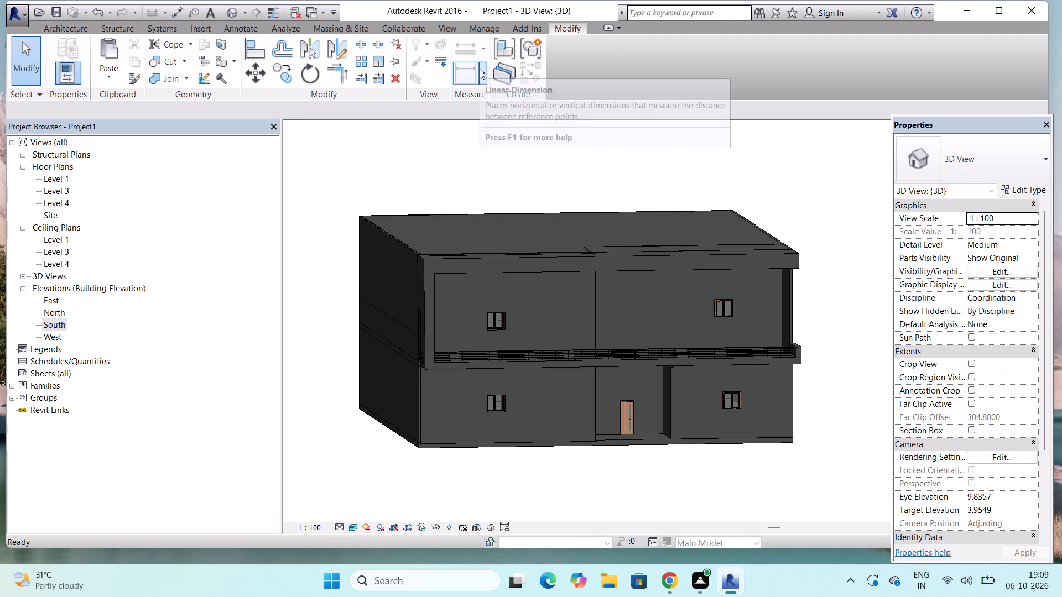
Examine the finished facade frame along the roof edge and balcony, dismissing the notification card.
{"action": "scroll", "coordinate": [498, 364], "scroll_direction": "up", "scroll_amount": 4}
{"action": "scroll", "coordinate": [498, 364], "scroll_direction": "down", "scroll_amount": 6}
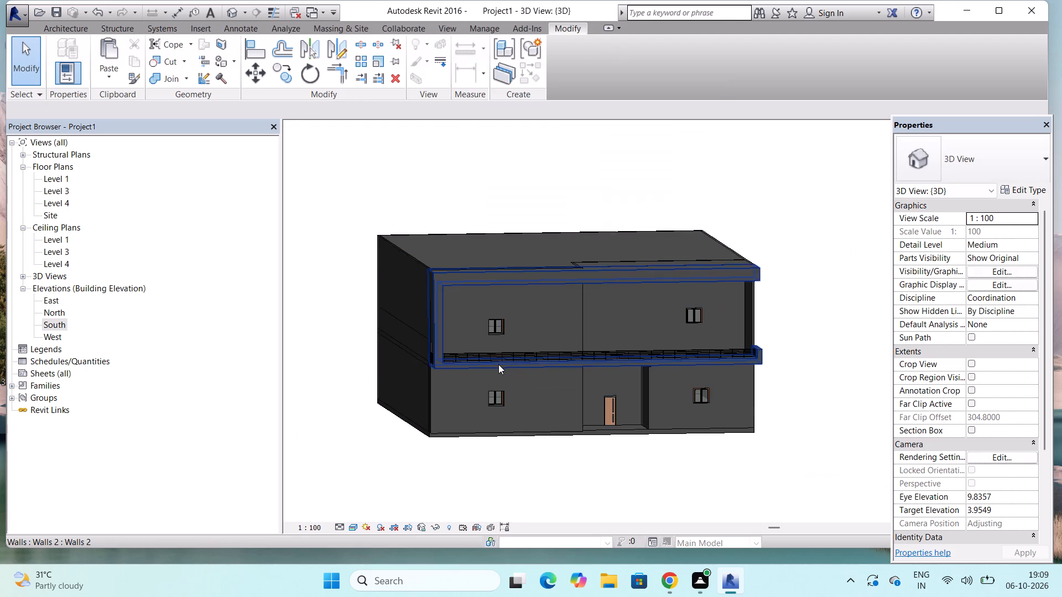
{"action": "scroll", "coordinate": [499, 247], "scroll_direction": "up", "scroll_amount": 8}
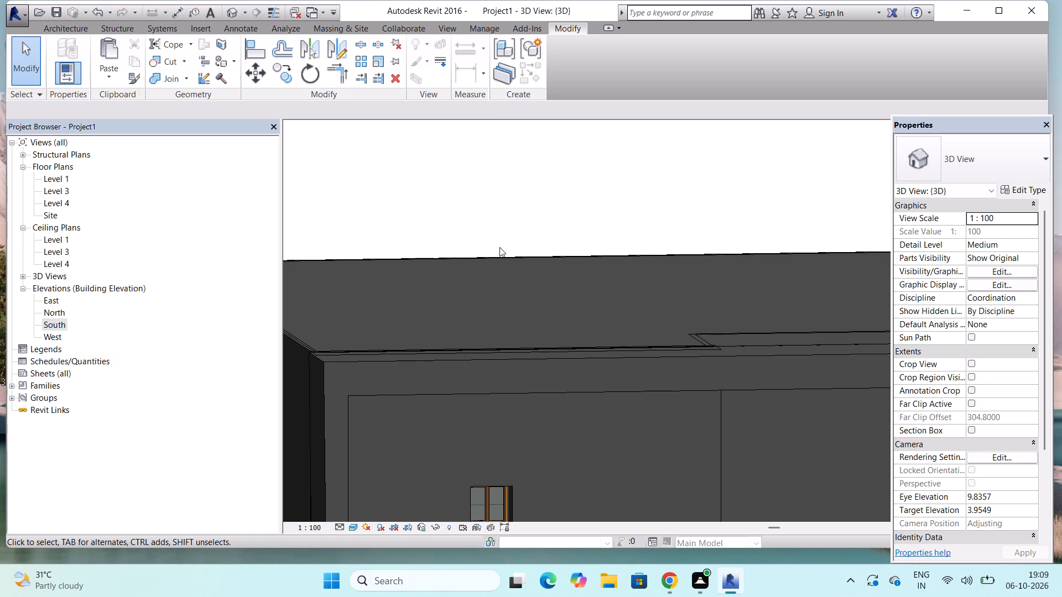
{"action": "scroll", "coordinate": [447, 316], "scroll_direction": "up", "scroll_amount": 2}
{"action": "scroll", "coordinate": [447, 316], "scroll_direction": "down", "scroll_amount": 3}
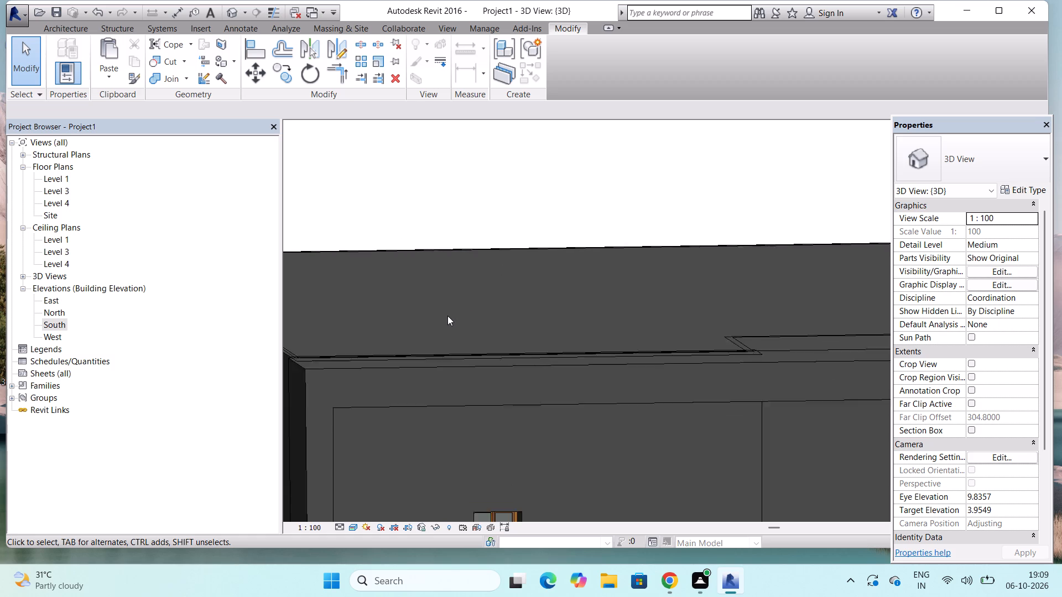
{"action": "scroll", "coordinate": [447, 316], "scroll_direction": "down", "scroll_amount": 2}
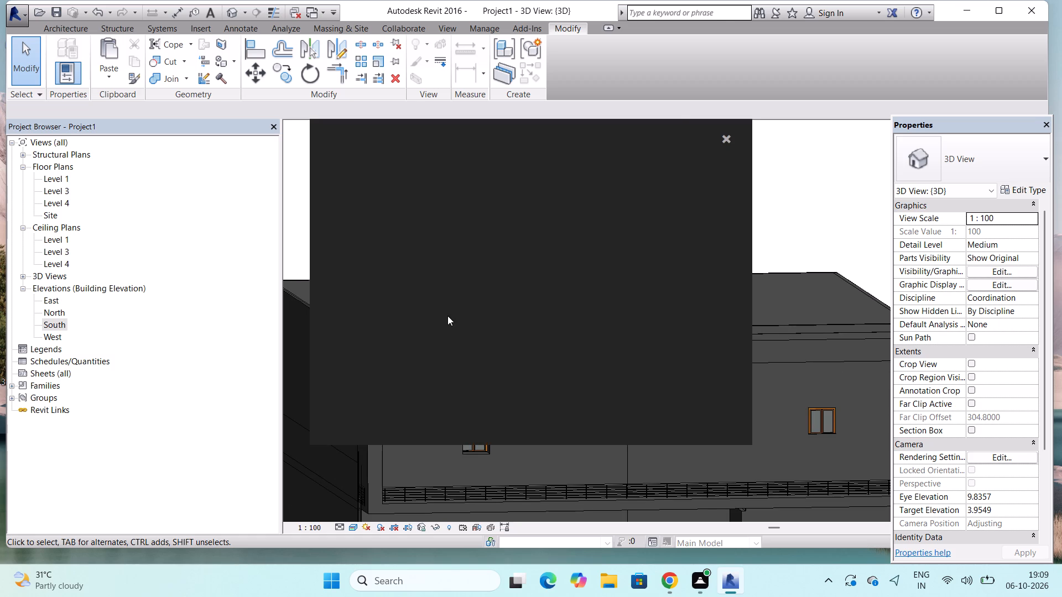
{"action": "left_click", "coordinate": [727, 133]}
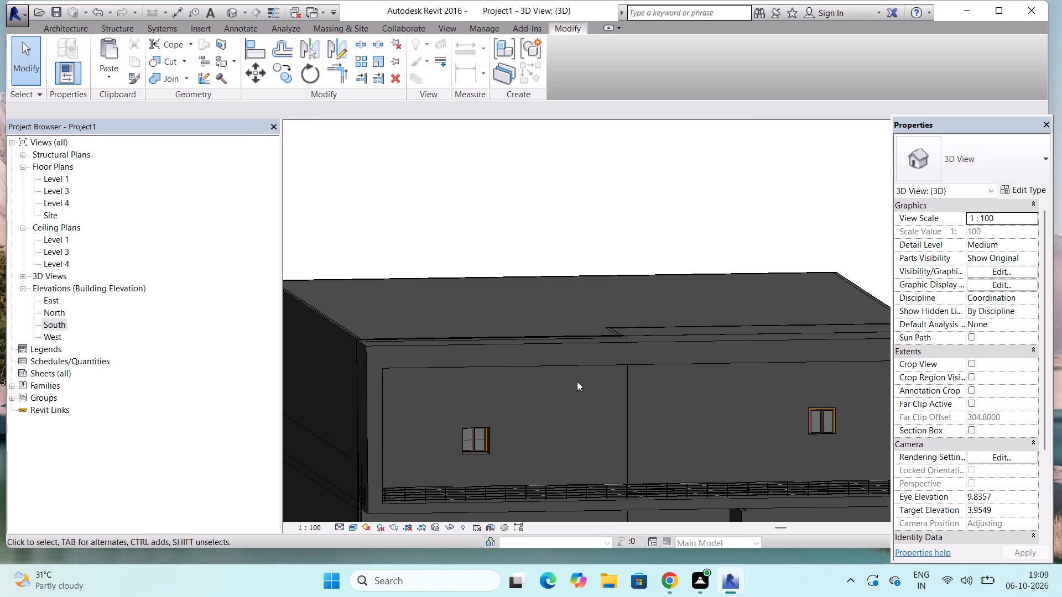
{"action": "scroll", "coordinate": [605, 391], "scroll_direction": "down", "scroll_amount": 4}
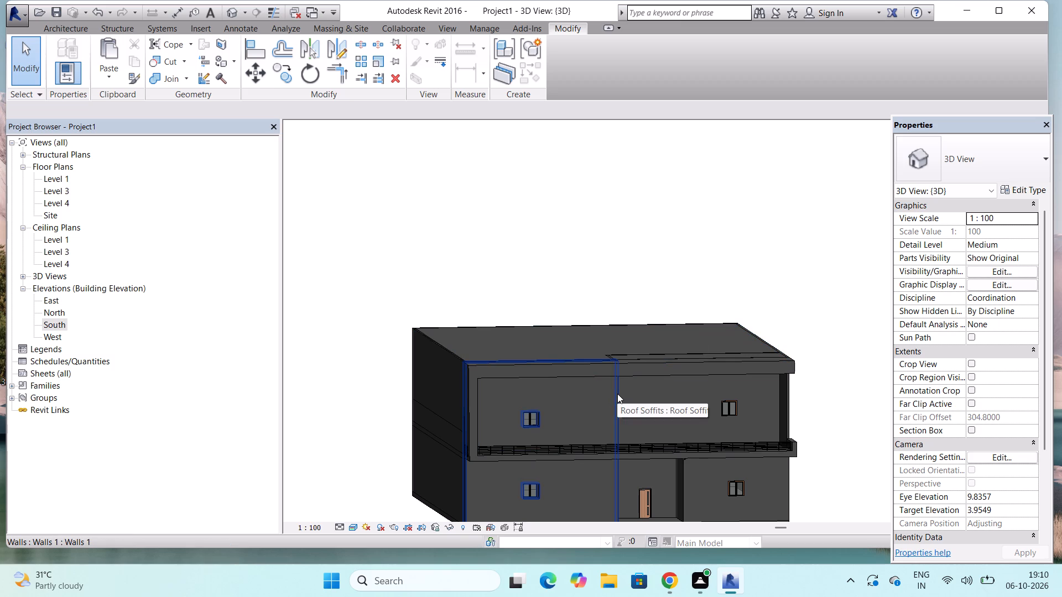
{"action": "scroll", "coordinate": [617, 394], "scroll_direction": "down", "scroll_amount": 2}
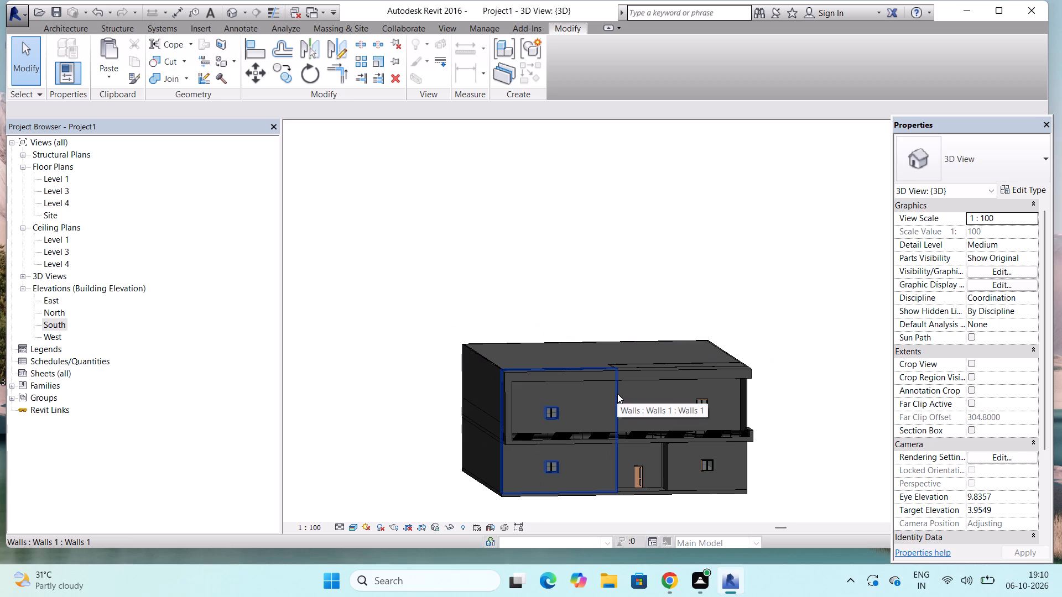
{"action": "scroll", "coordinate": [490, 409], "scroll_direction": "up", "scroll_amount": 3}
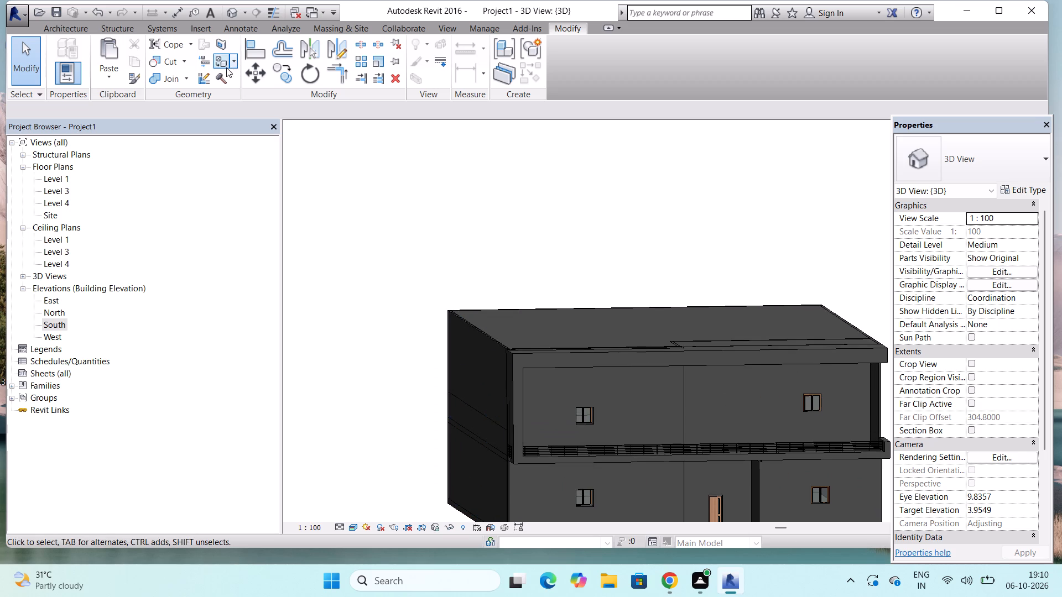
Start a new in-place model component in the Walls category with the name Walls 3.
{"action": "left_click", "coordinate": [79, 23]}
{"action": "left_click", "coordinate": [158, 62]}
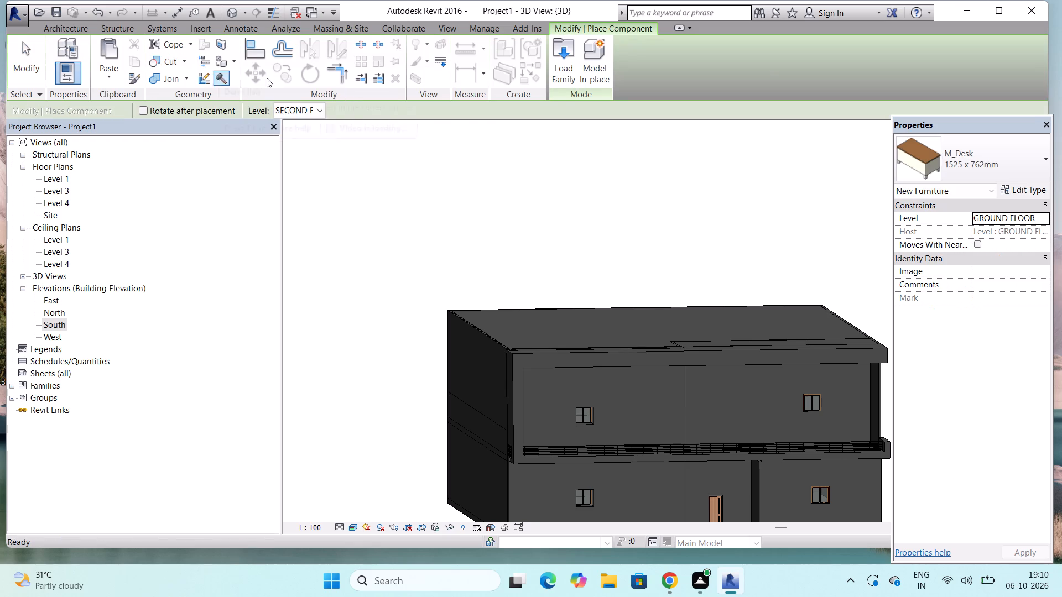
{"action": "left_click", "coordinate": [606, 74]}
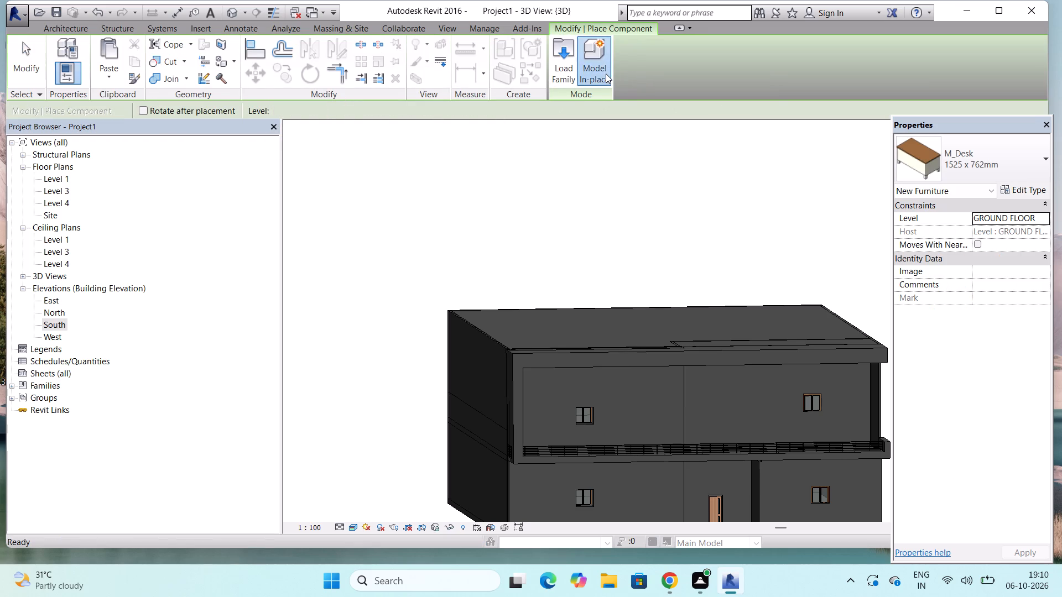
{"action": "scroll", "coordinate": [466, 229], "scroll_direction": "down", "scroll_amount": 2}
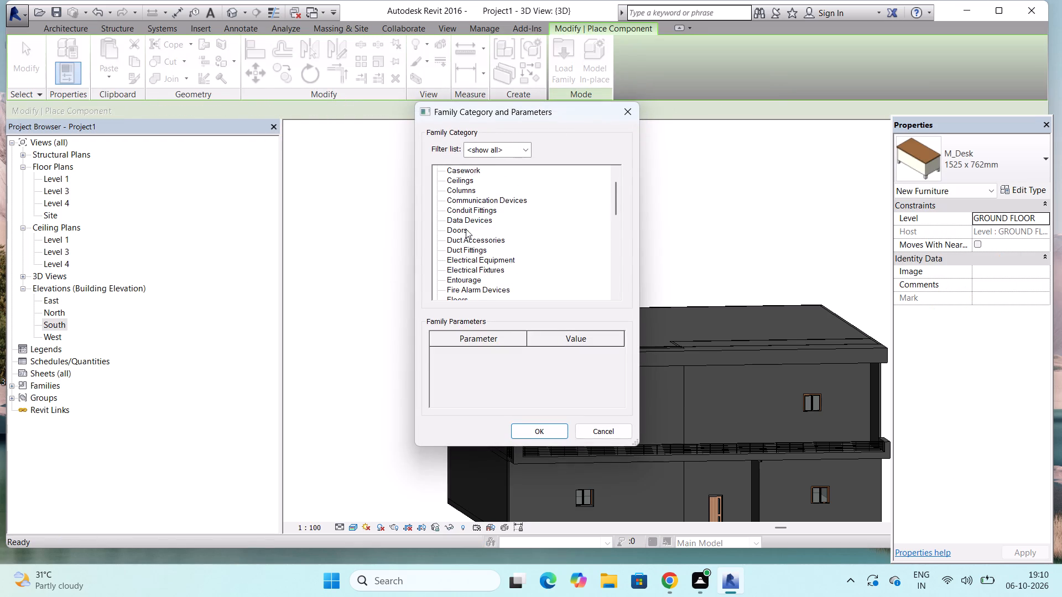
{"action": "scroll", "coordinate": [466, 229], "scroll_direction": "down", "scroll_amount": 15}
{"action": "scroll", "coordinate": [466, 229], "scroll_direction": "down", "scroll_amount": 15}
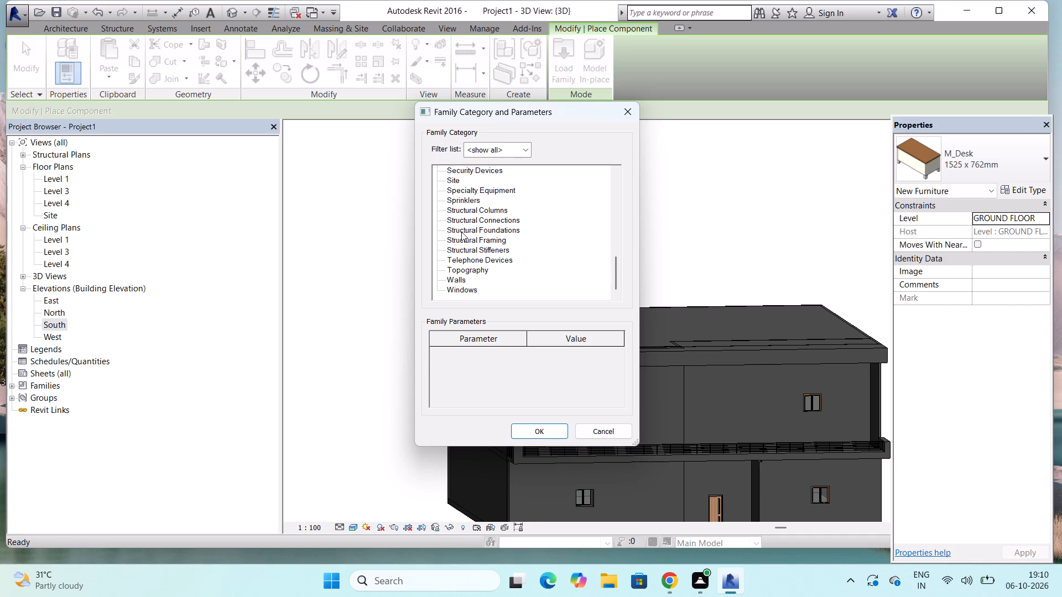
{"action": "scroll", "coordinate": [461, 232], "scroll_direction": "down", "scroll_amount": 6}
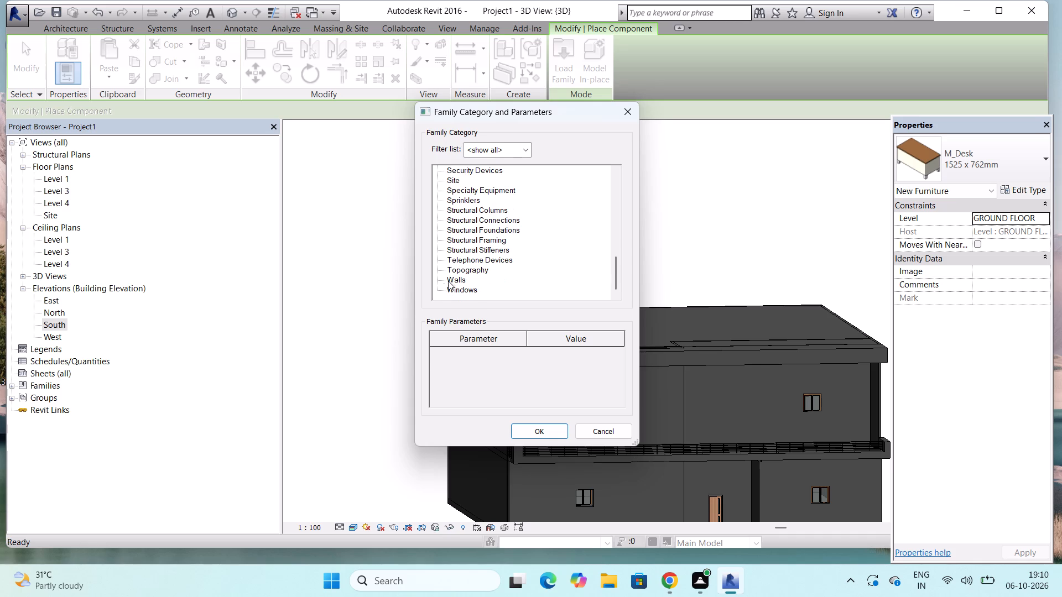
{"action": "left_click", "coordinate": [449, 278]}
{"action": "left_click", "coordinate": [537, 430]}
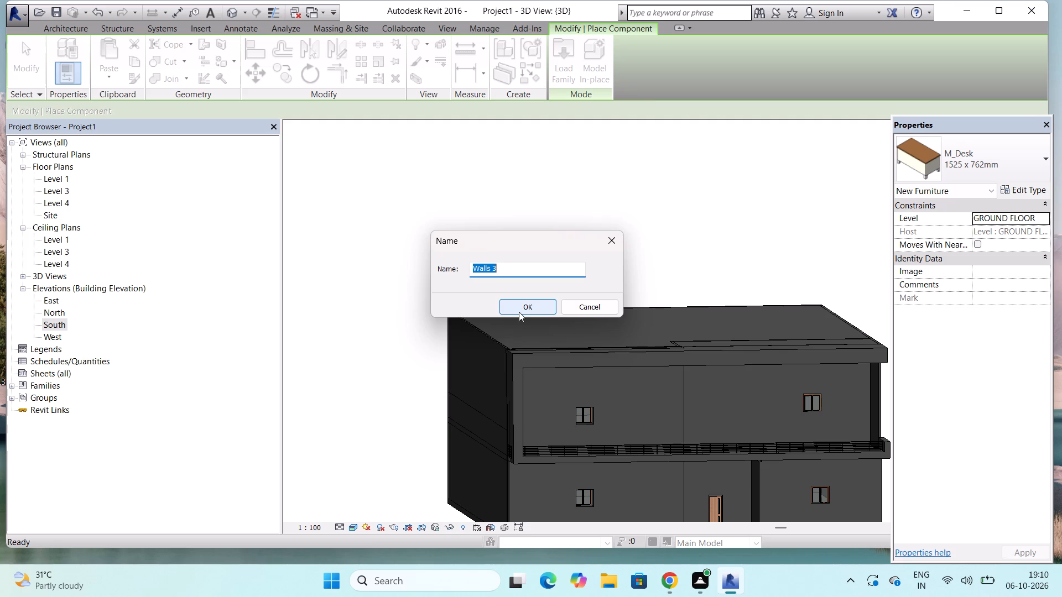
{"action": "left_click", "coordinate": [519, 311]}
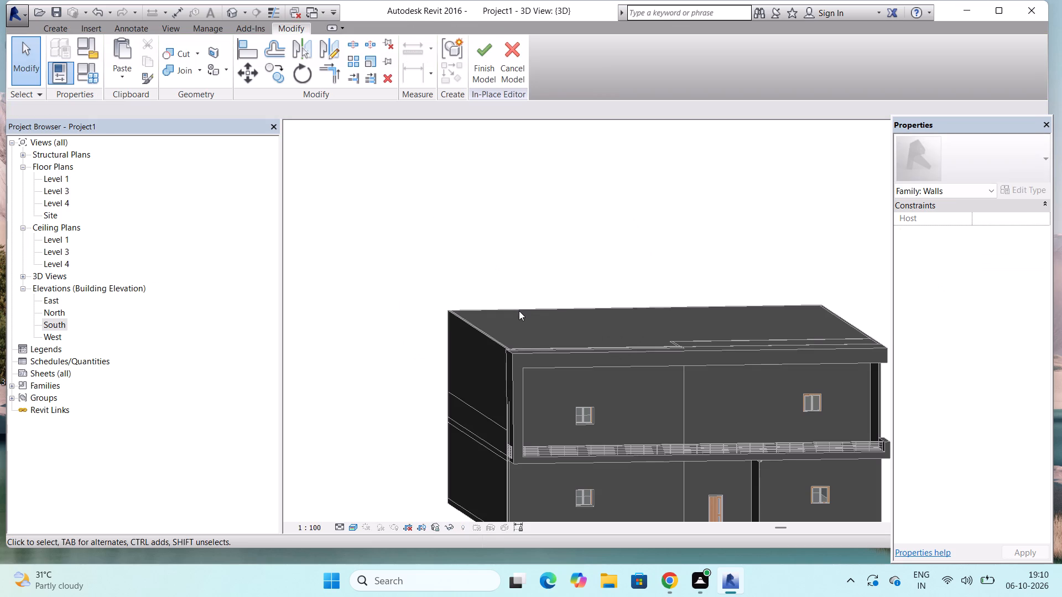
{"action": "left_click", "coordinate": [476, 67]}
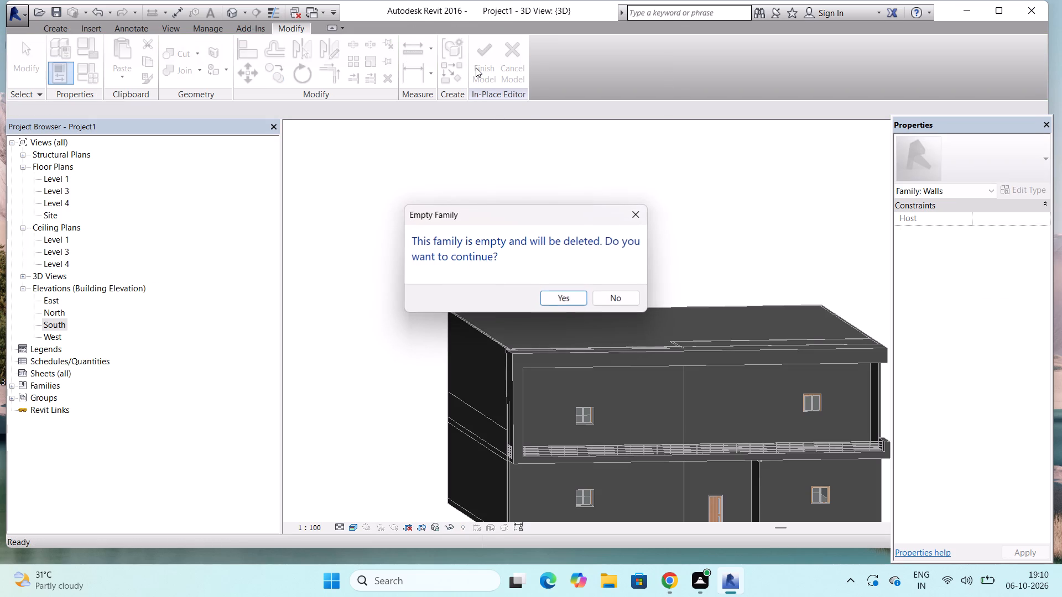
{"action": "left_click", "coordinate": [626, 205]}
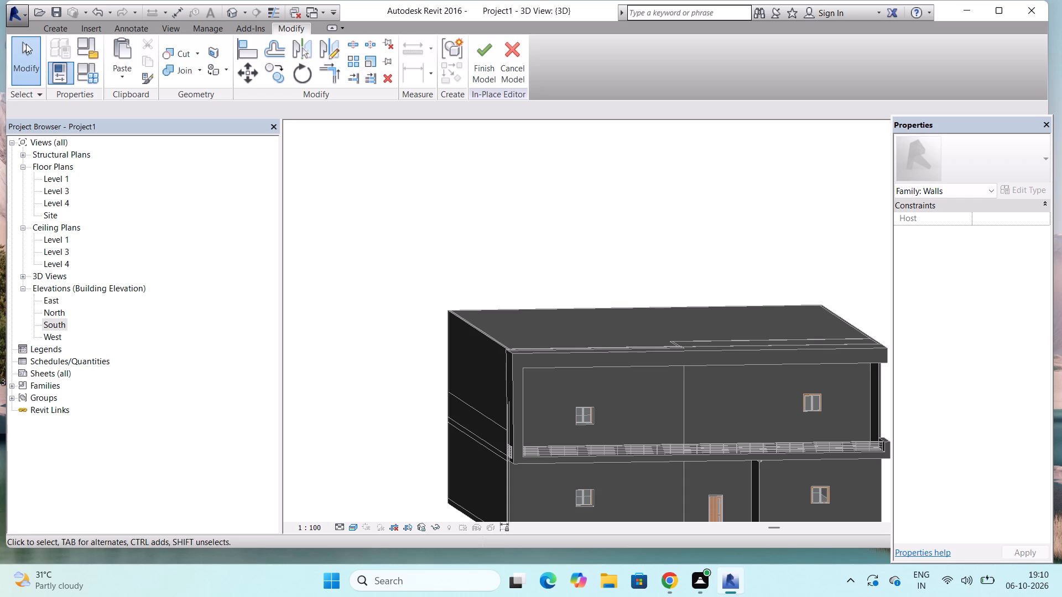
Set the work plane by picking the upper-facade wall face of the existing Walls 1 model behind the balcony.
{"action": "left_click", "coordinate": [53, 23]}
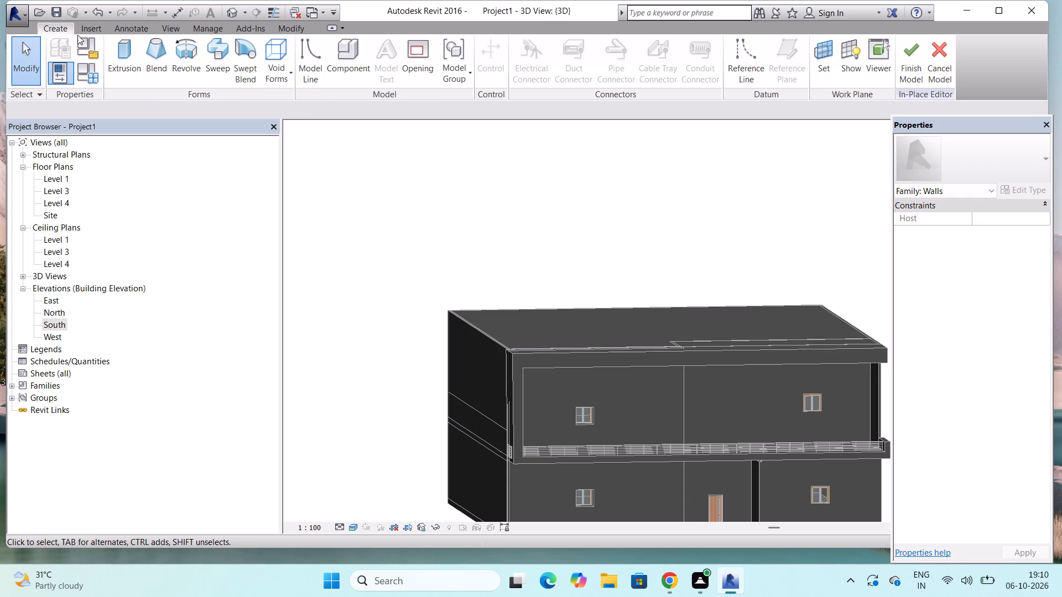
{"action": "left_click", "coordinate": [821, 43]}
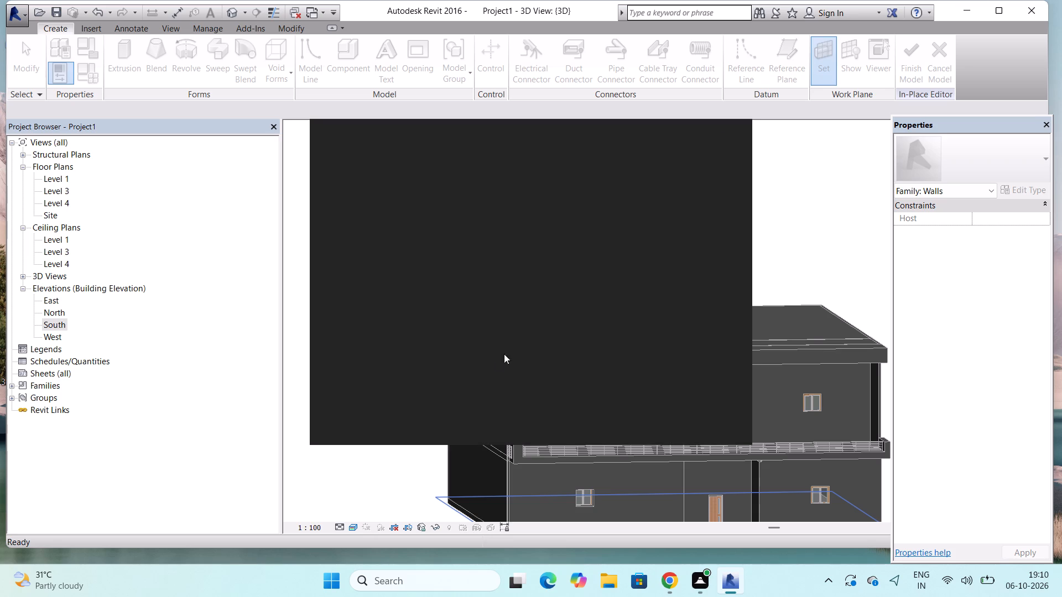
{"action": "left_click", "coordinate": [723, 139]}
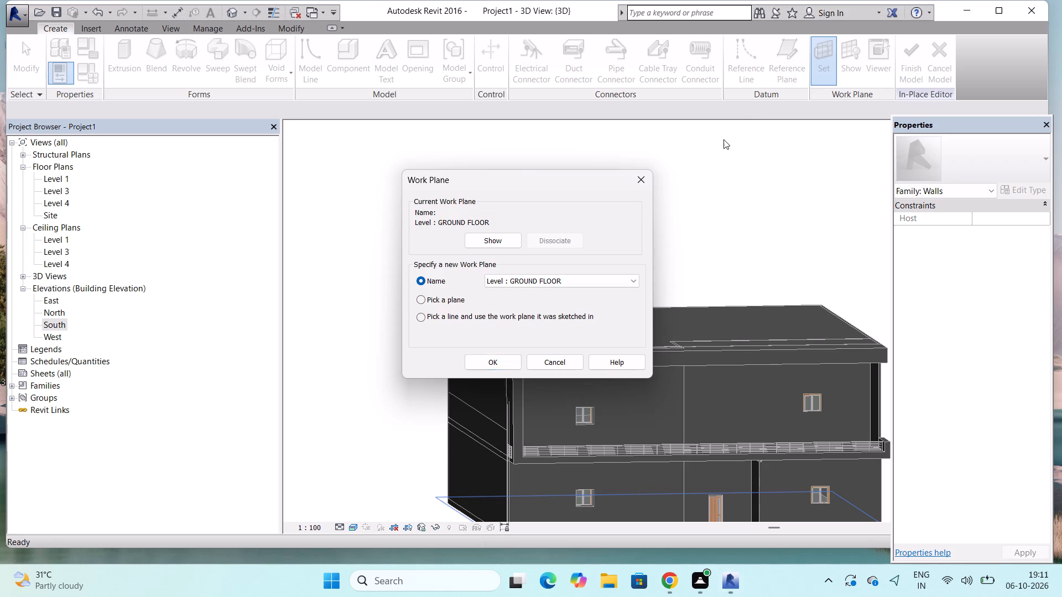
{"action": "left_click", "coordinate": [495, 365]}
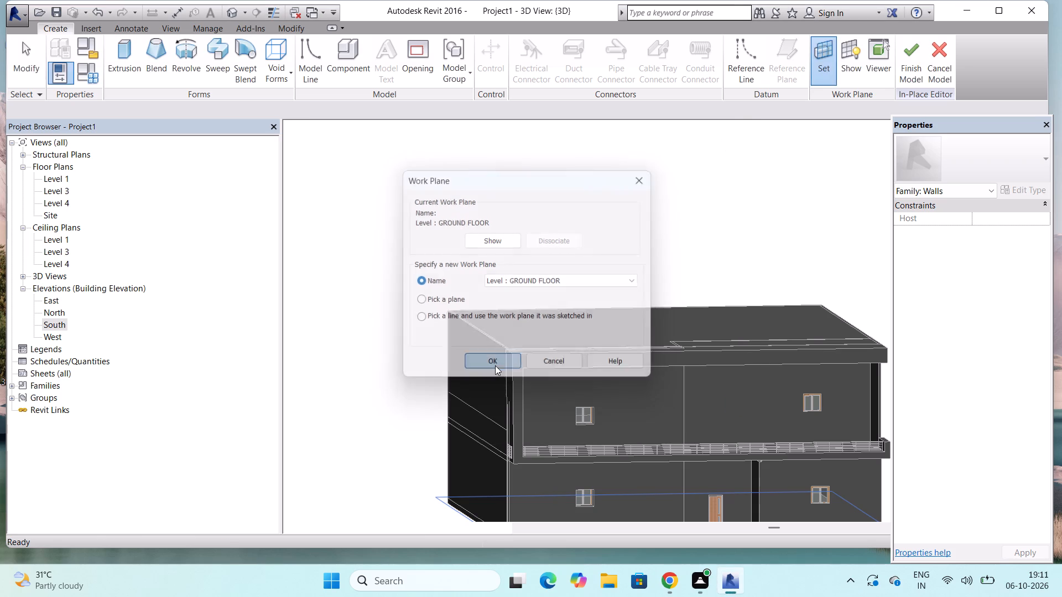
{"action": "left_click", "coordinate": [824, 53]}
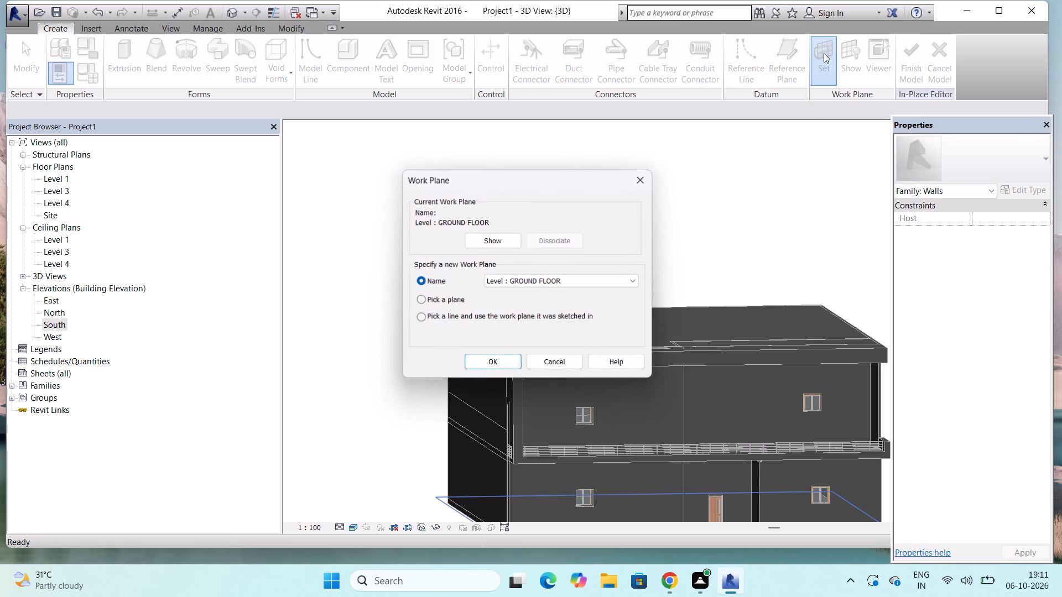
{"action": "left_click", "coordinate": [438, 297]}
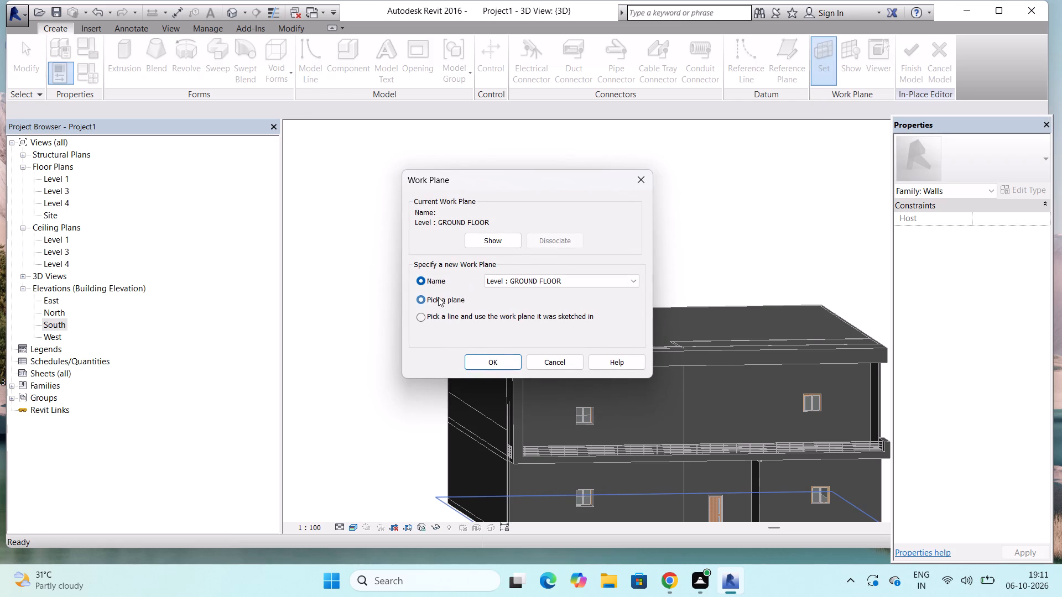
{"action": "left_click", "coordinate": [489, 358]}
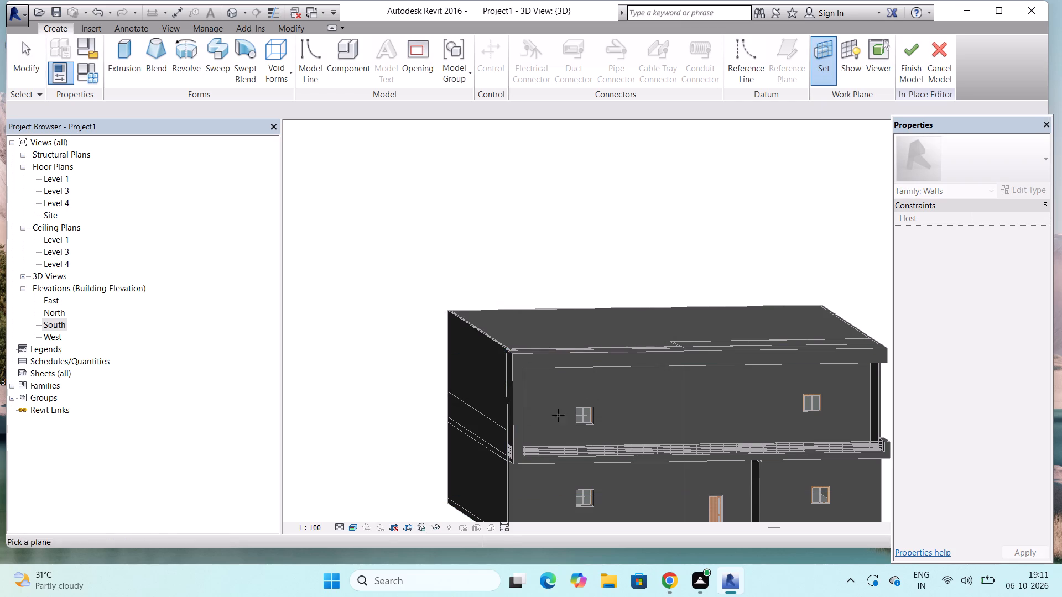
{"action": "scroll", "coordinate": [588, 416], "scroll_direction": "up", "scroll_amount": 7}
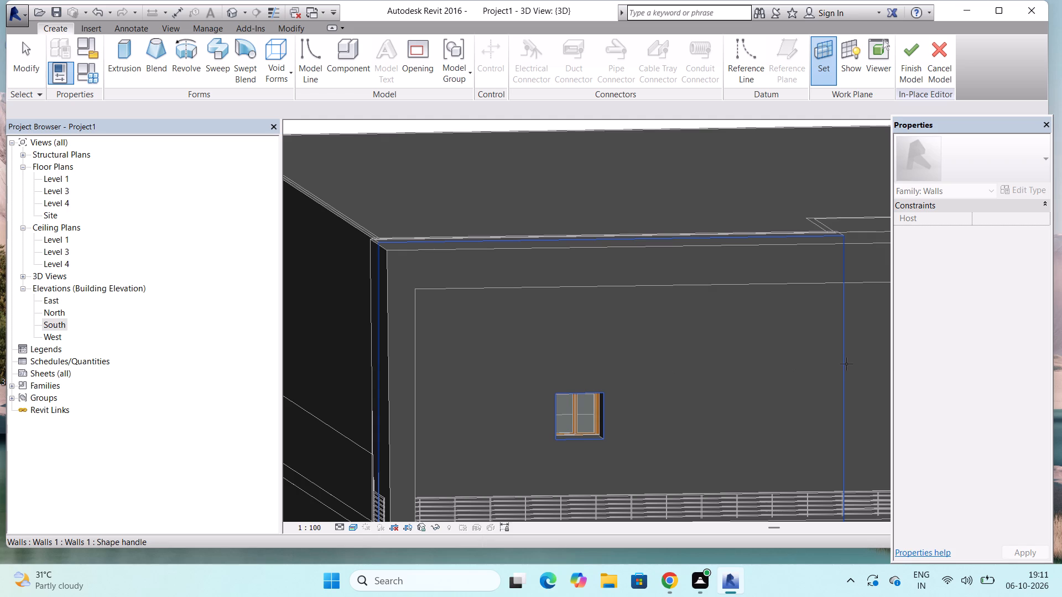
{"action": "left_click", "coordinate": [846, 364]}
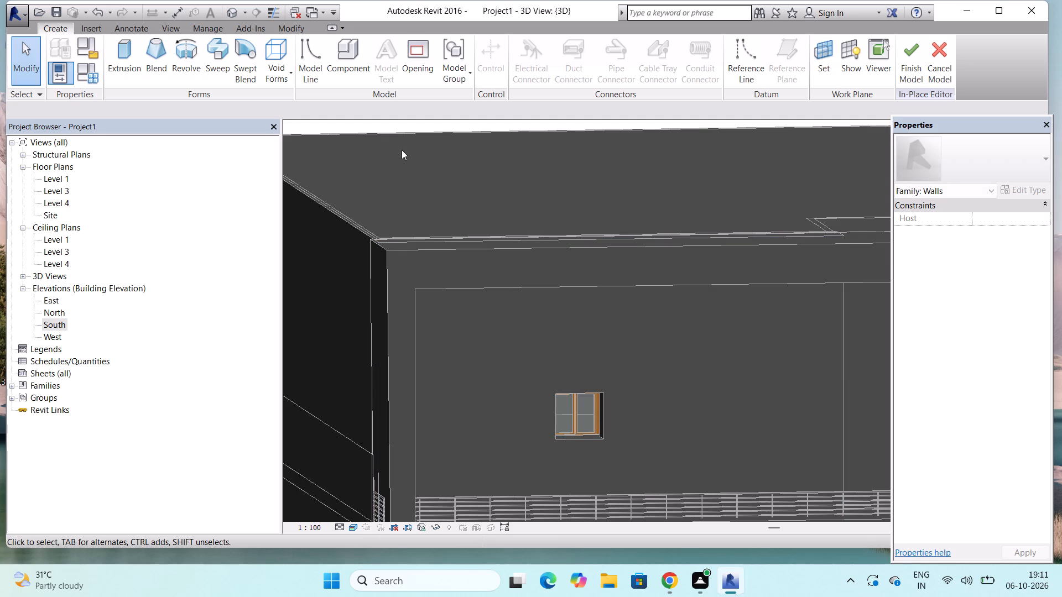
Start an extrusion and sketch a thin rectangle about 2.8 m wide just above the upper-floor window nearest the side wall.
{"action": "left_click", "coordinate": [116, 50]}
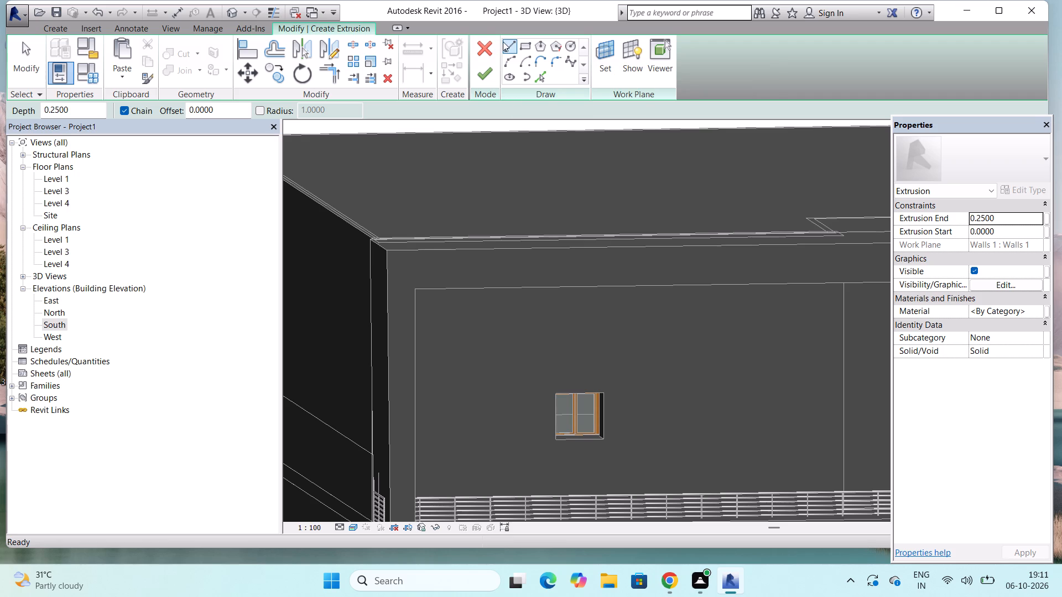
{"action": "left_click", "coordinate": [523, 42]}
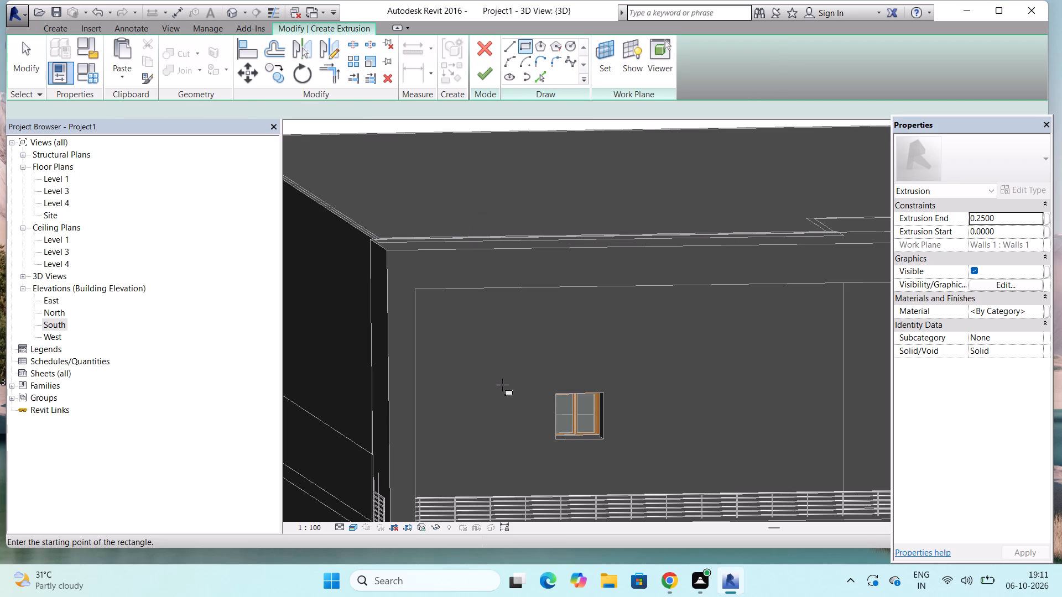
{"action": "left_click", "coordinate": [525, 364]}
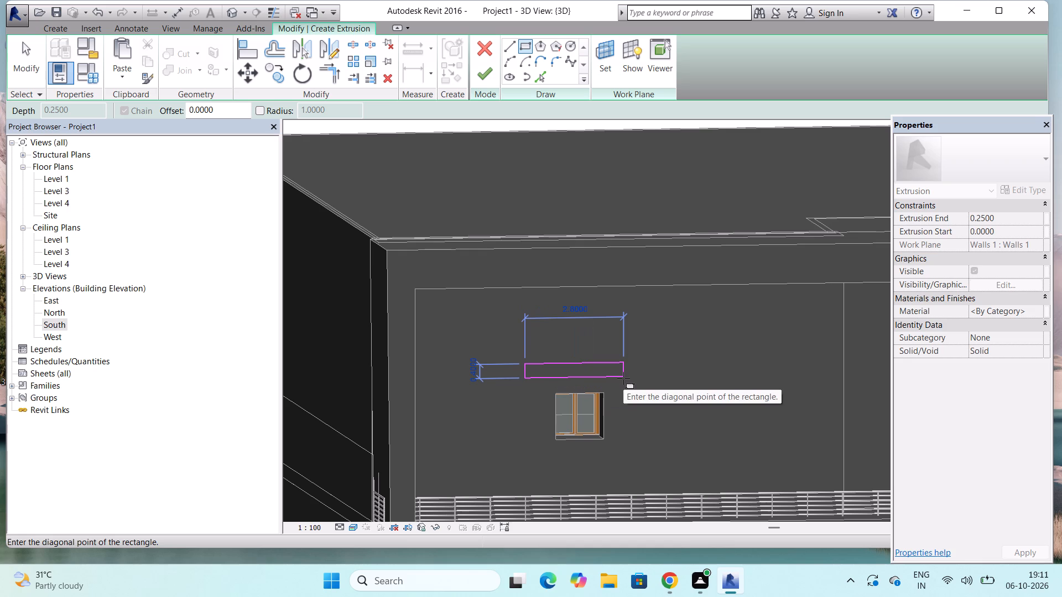
{"action": "left_click", "coordinate": [623, 378]}
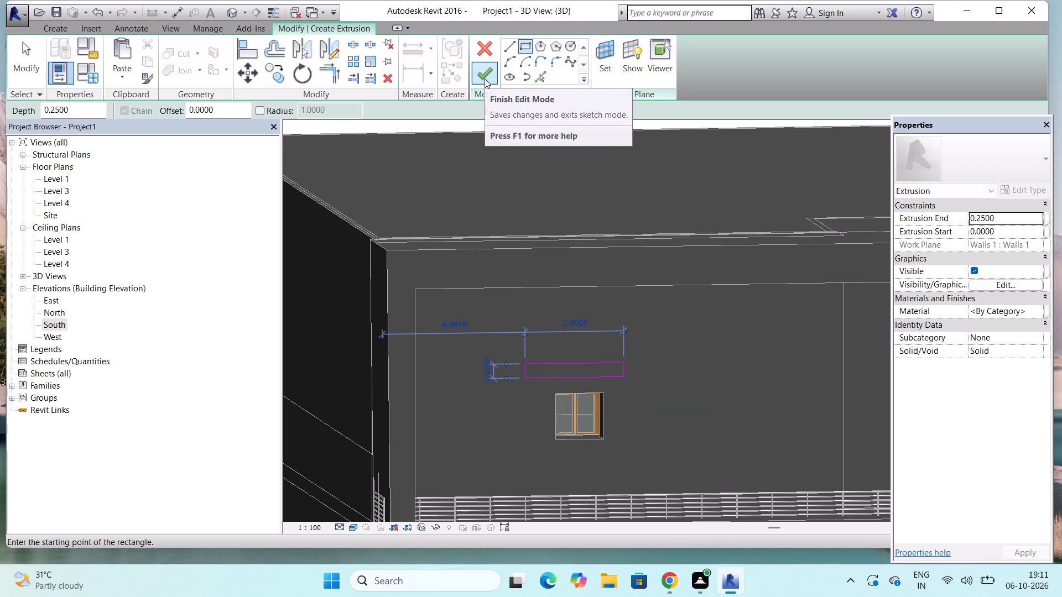
Sketch a second thin rectangle about 2.5 m wide above the ground-floor window directly below, and finish the extrusion with 0.25 depth.
{"action": "scroll", "coordinate": [485, 78], "scroll_direction": "down", "scroll_amount": 3}
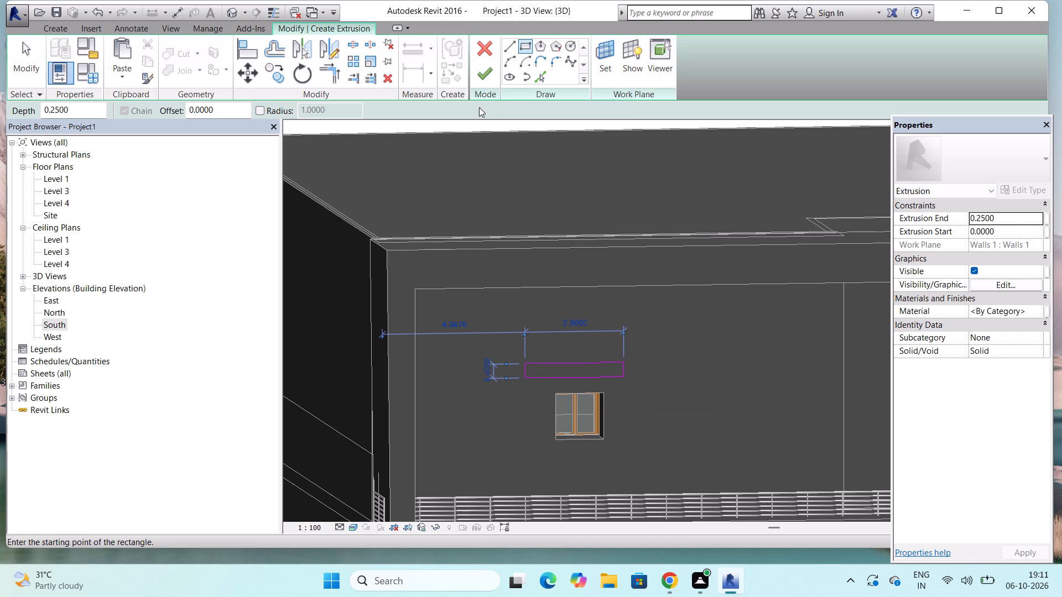
{"action": "scroll", "coordinate": [476, 137], "scroll_direction": "down", "scroll_amount": 6}
{"action": "scroll", "coordinate": [517, 349], "scroll_direction": "up", "scroll_amount": 6}
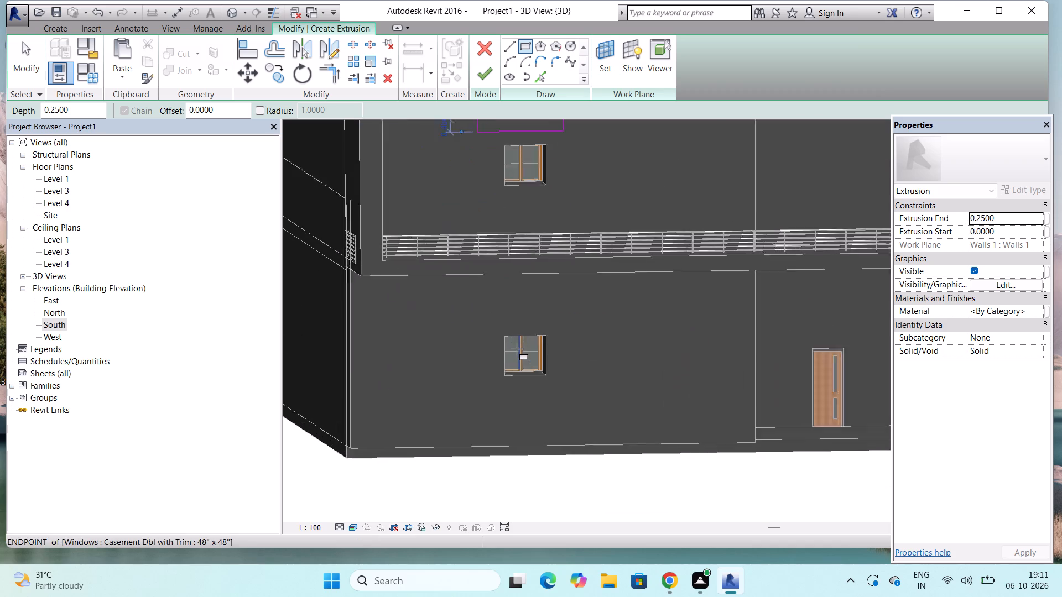
{"action": "scroll", "coordinate": [517, 349], "scroll_direction": "up", "scroll_amount": 1}
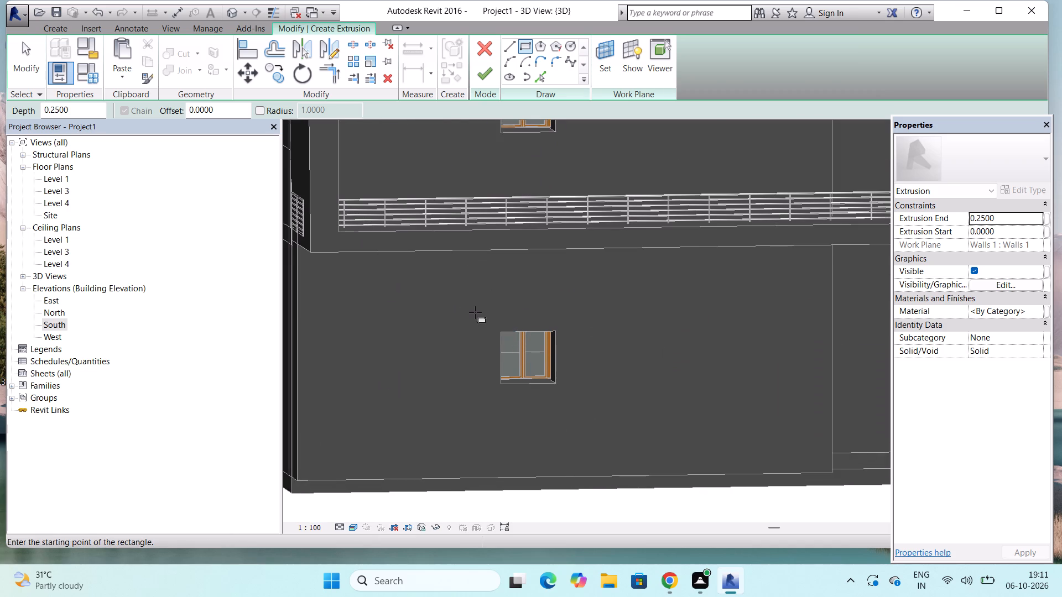
{"action": "left_click", "coordinate": [475, 312]}
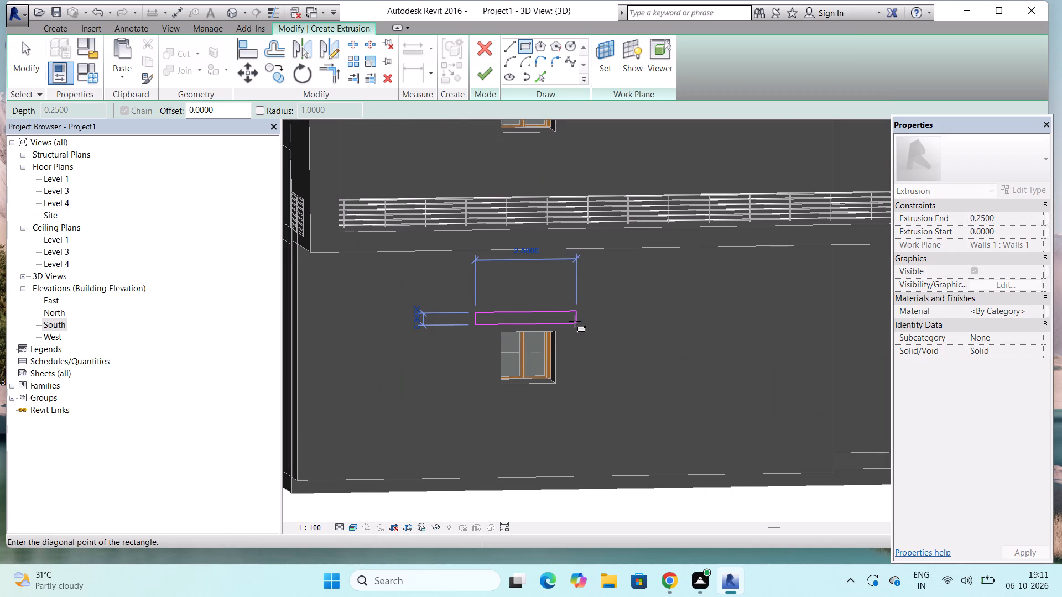
{"action": "left_click", "coordinate": [575, 321]}
{"action": "scroll", "coordinate": [494, 374], "scroll_direction": "down", "scroll_amount": 5}
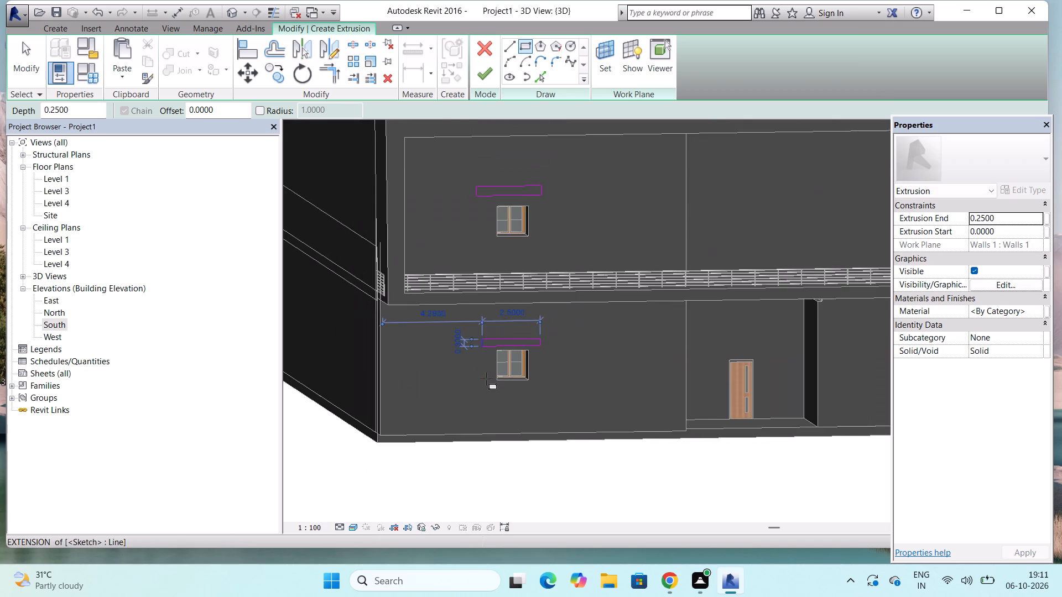
{"action": "left_click", "coordinate": [486, 66]}
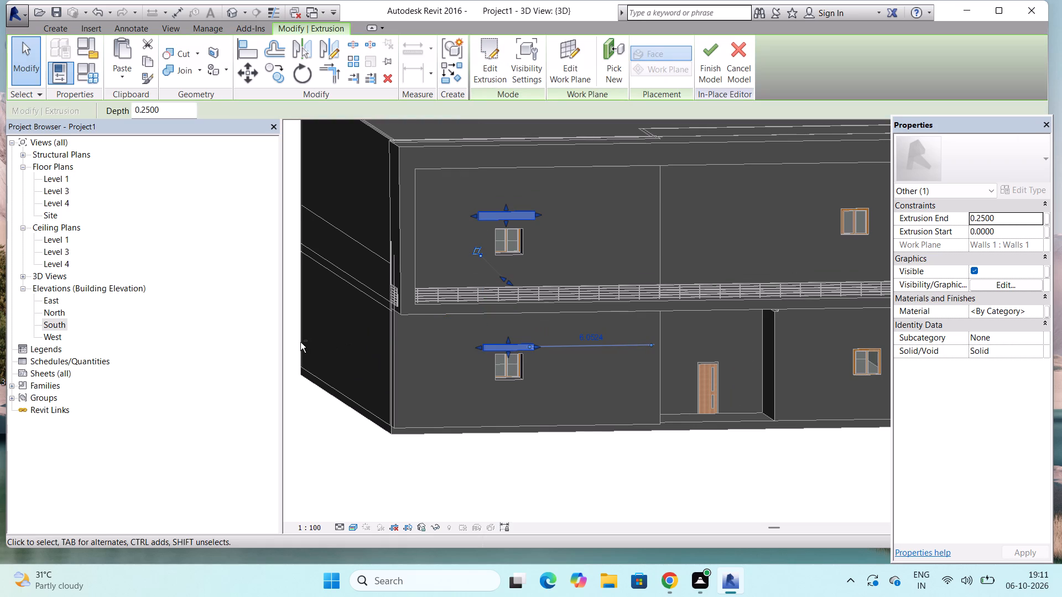
Slightly adjust the underside and the entrance-side end of the sunshade above the ground-floor window using its shape handles.
{"action": "middle_click_drag", "start_coordinate": [300, 342], "coordinate": [331, 357], "text": "shift"}
{"action": "middle_click", "coordinate": [383, 373], "text": "shift"}
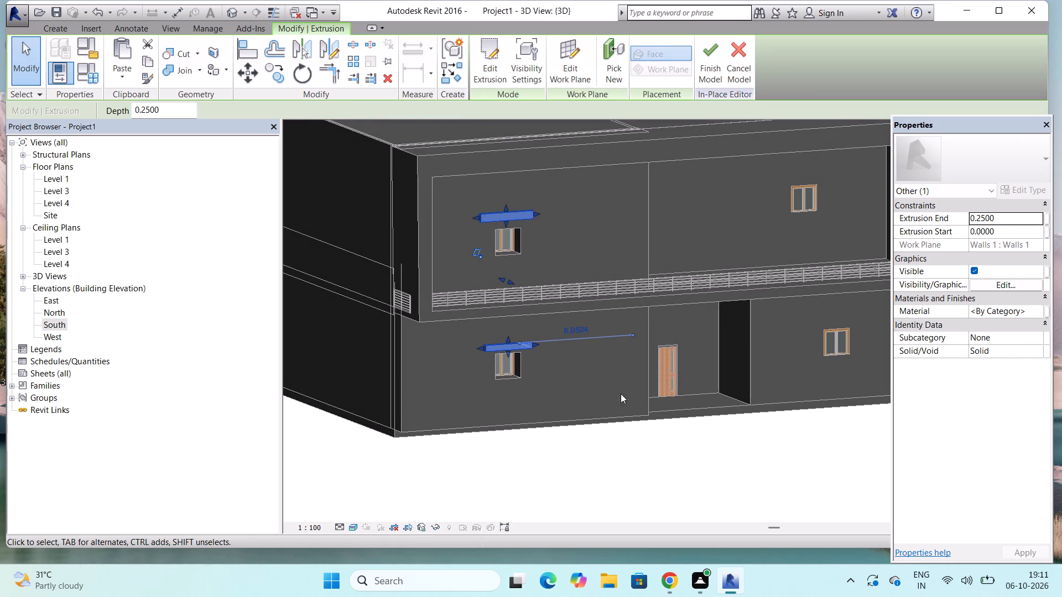
{"action": "middle_click_drag", "start_coordinate": [513, 402], "coordinate": [662, 432], "text": "shift"}
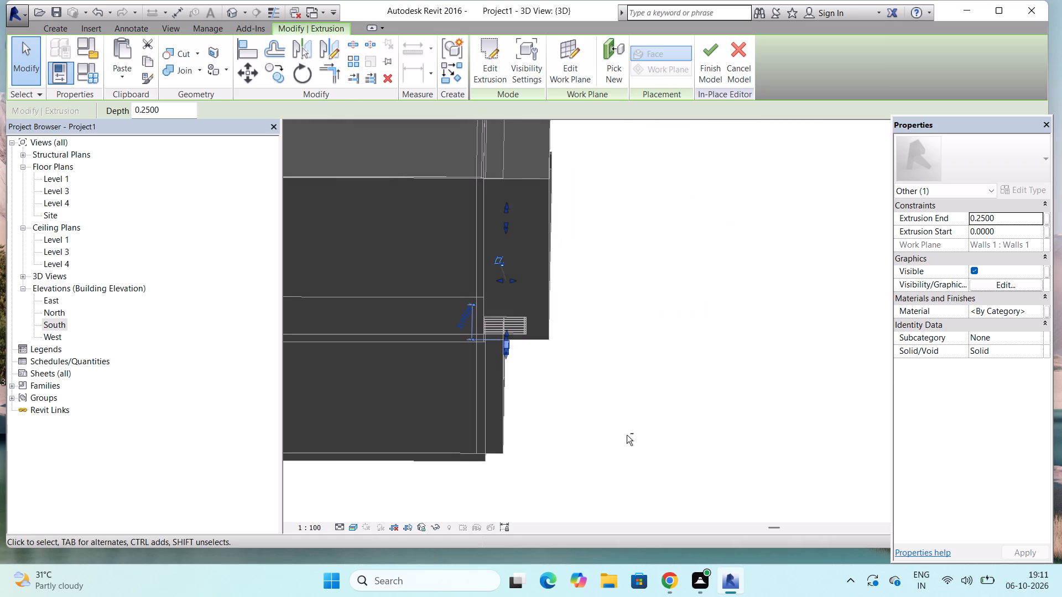
{"action": "middle_click_drag", "start_coordinate": [643, 444], "coordinate": [609, 441], "text": "shift"}
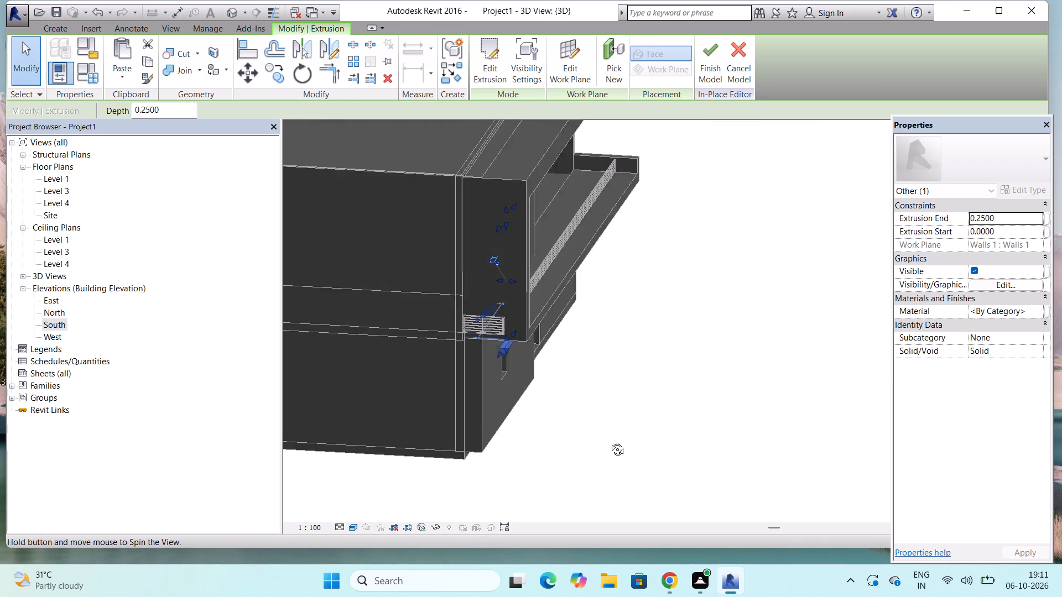
{"action": "middle_click_drag", "start_coordinate": [609, 441], "coordinate": [582, 441], "text": "shift"}
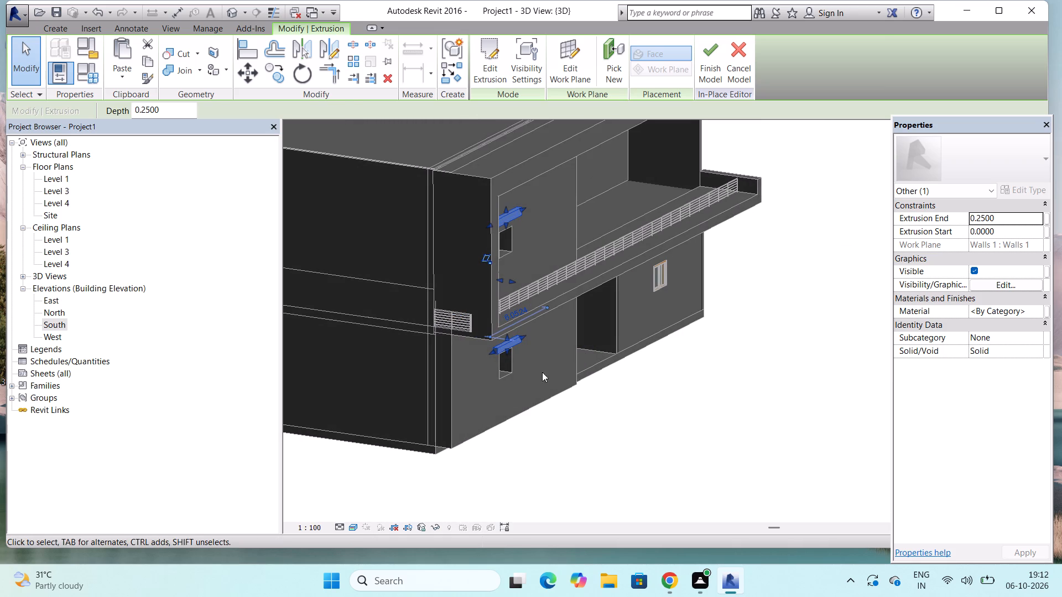
{"action": "scroll", "coordinate": [520, 352], "scroll_direction": "up", "scroll_amount": 9}
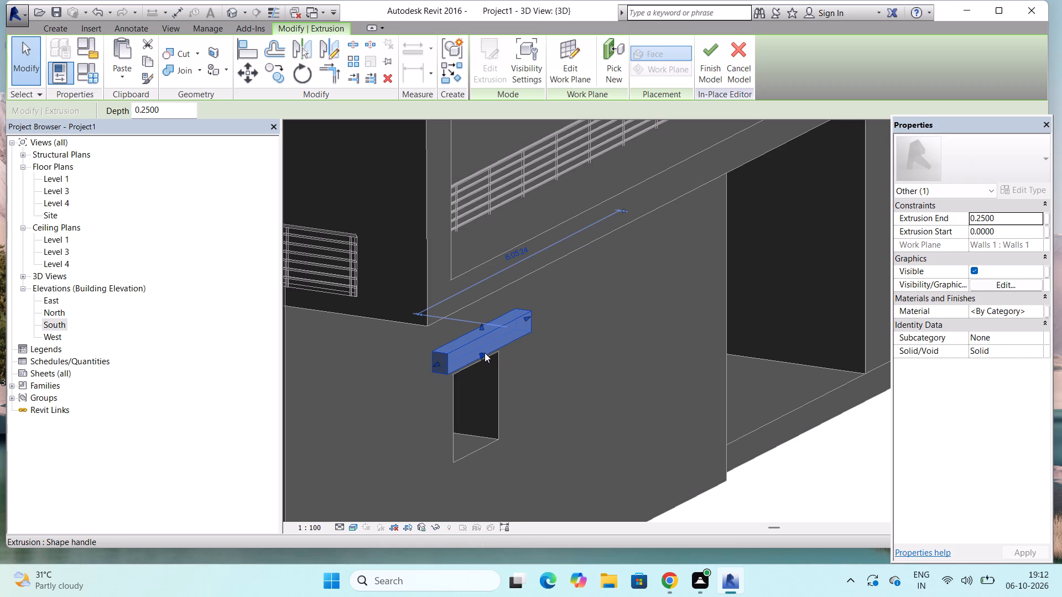
{"action": "left_click_drag", "start_coordinate": [485, 353], "coordinate": [510, 361]}
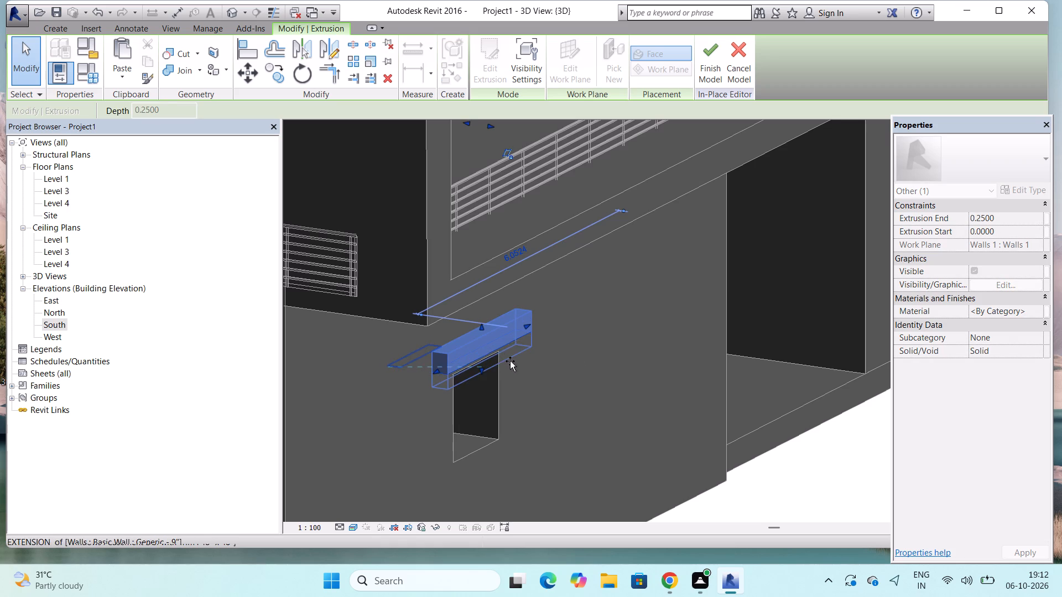
{"action": "left_click_drag", "start_coordinate": [510, 361], "coordinate": [507, 348]}
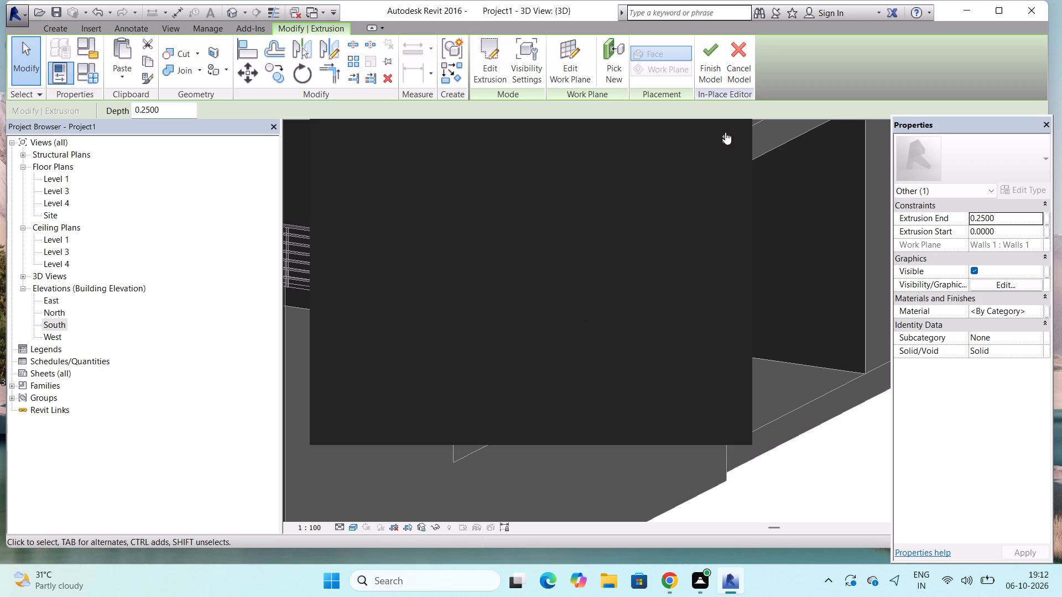
{"action": "left_click", "coordinate": [725, 132]}
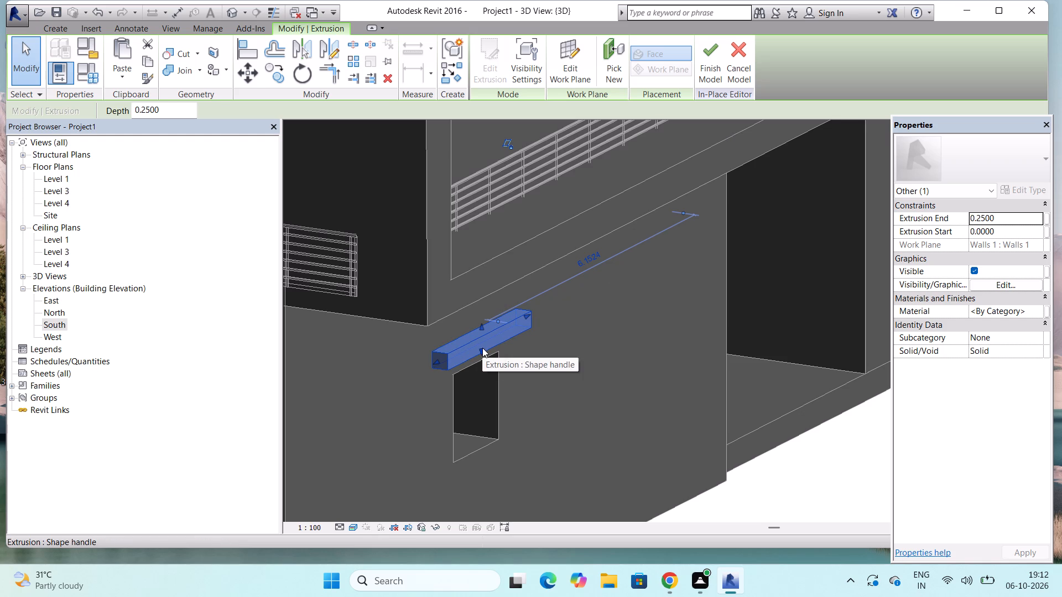
{"action": "left_click_drag", "start_coordinate": [482, 348], "coordinate": [482, 356]}
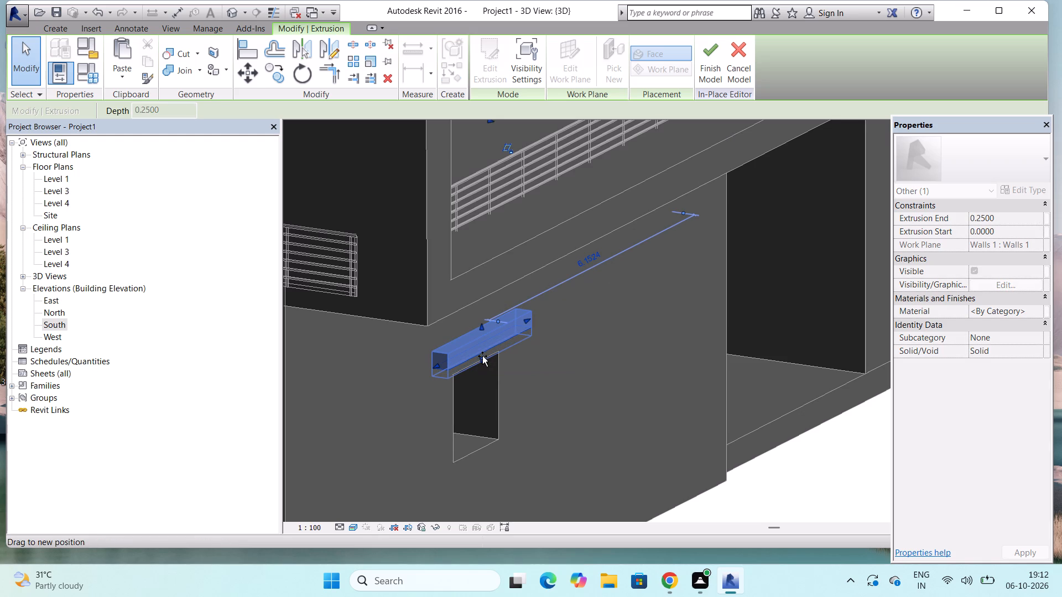
{"action": "left_click_drag", "start_coordinate": [482, 356], "coordinate": [482, 354]}
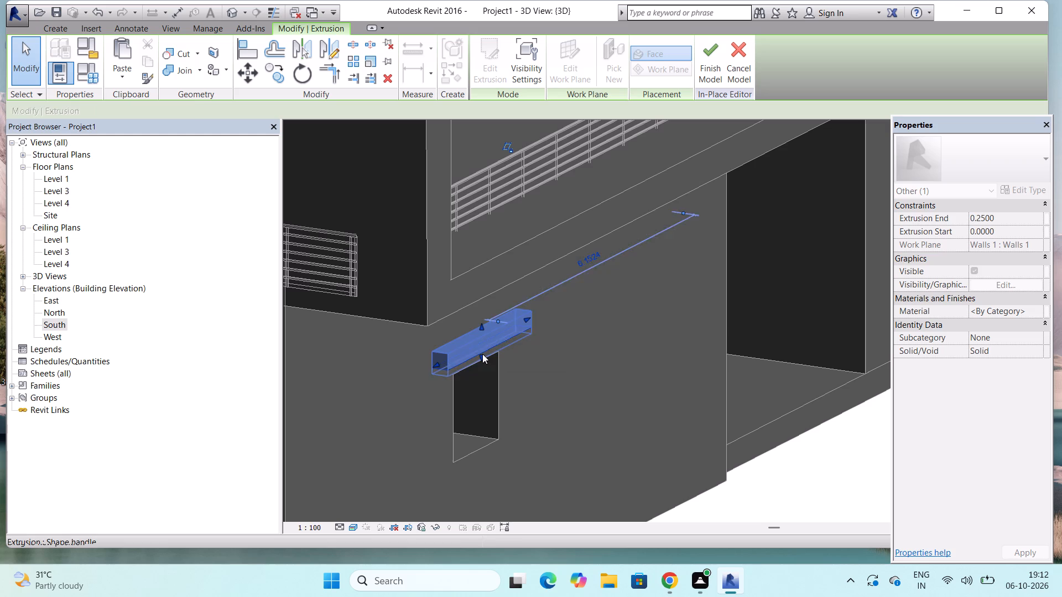
{"action": "left_click_drag", "start_coordinate": [526, 318], "coordinate": [527, 318]}
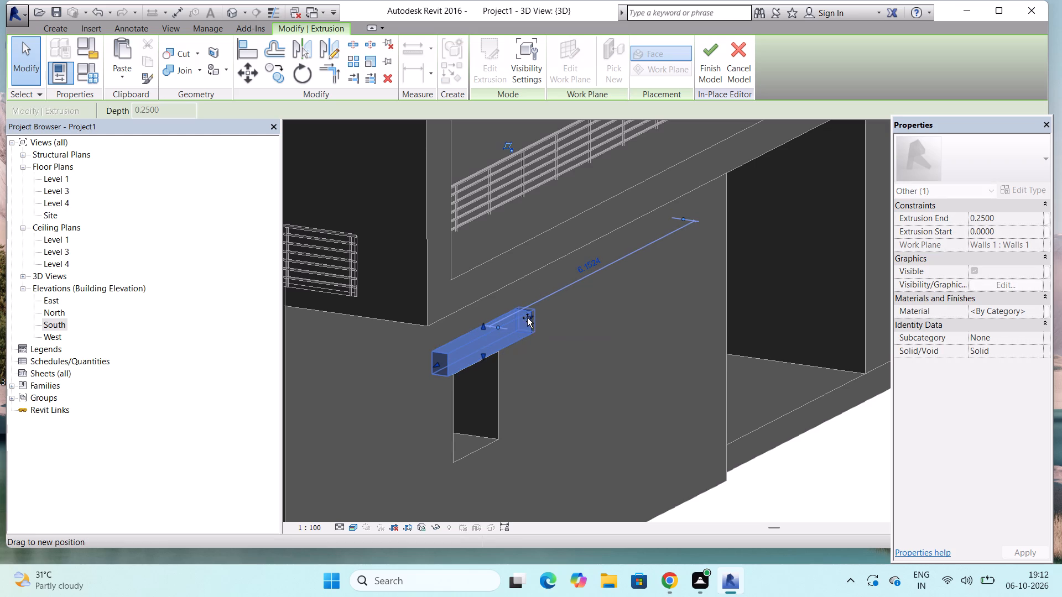
{"action": "left_click_drag", "start_coordinate": [527, 318], "coordinate": [530, 327]}
Examine both sunshades in 3D from the side and front, checking their position relative to the windows and balcony.
{"action": "scroll", "coordinate": [534, 329], "scroll_direction": "down", "scroll_amount": 5}
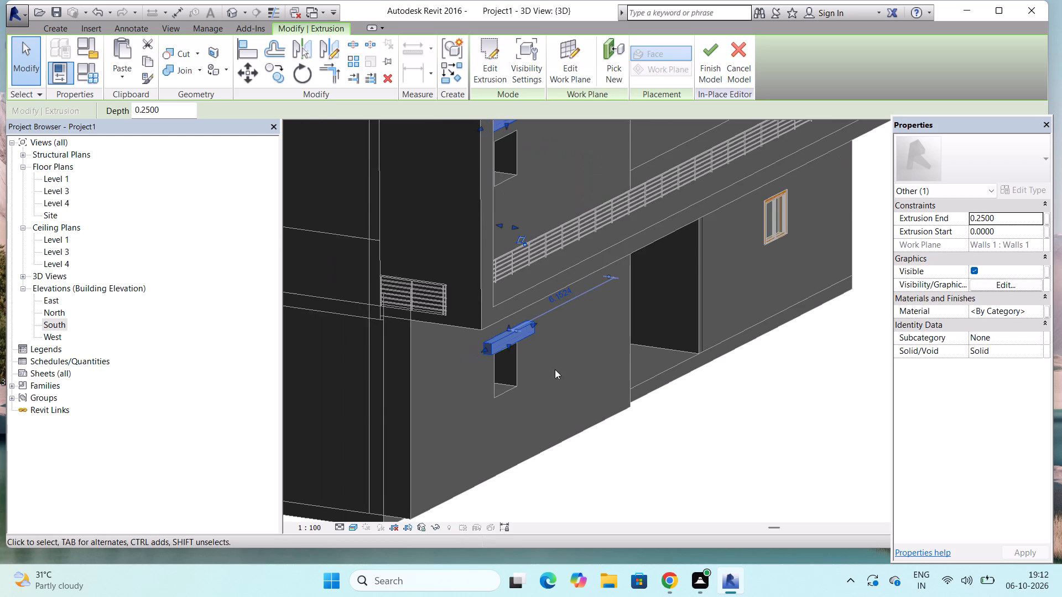
{"action": "middle_click_drag", "start_coordinate": [665, 476], "coordinate": [695, 477], "text": "shift"}
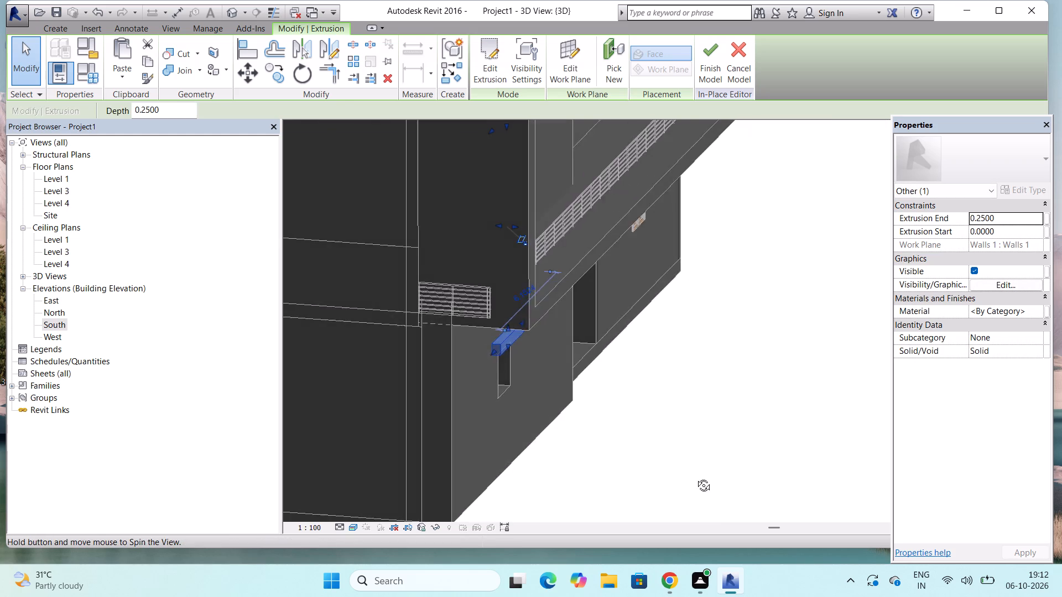
{"action": "middle_click_drag", "start_coordinate": [695, 477], "coordinate": [699, 474], "text": "shift"}
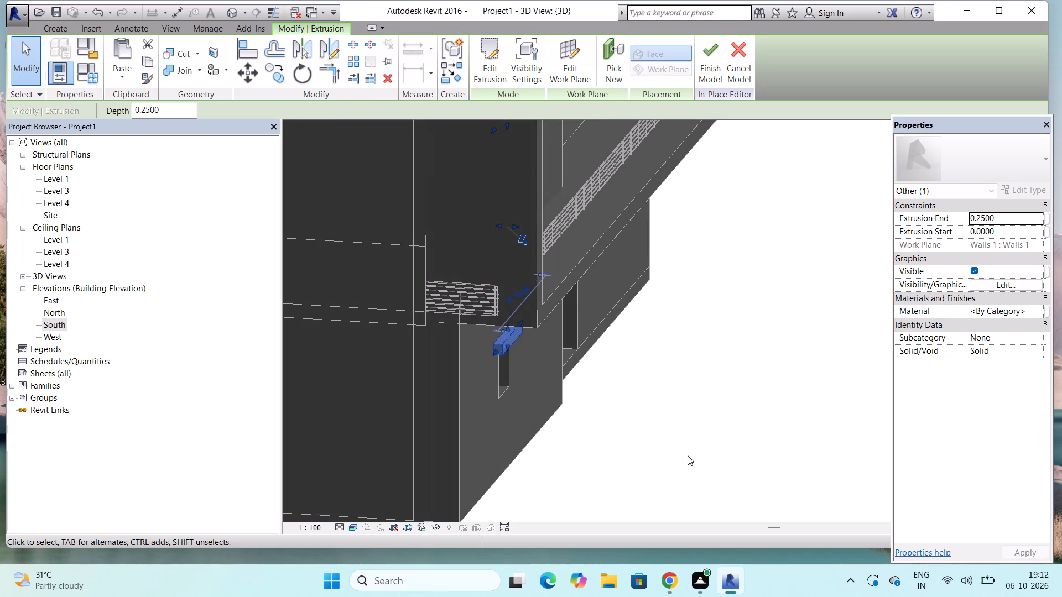
{"action": "scroll", "coordinate": [511, 345], "scroll_direction": "up", "scroll_amount": 8}
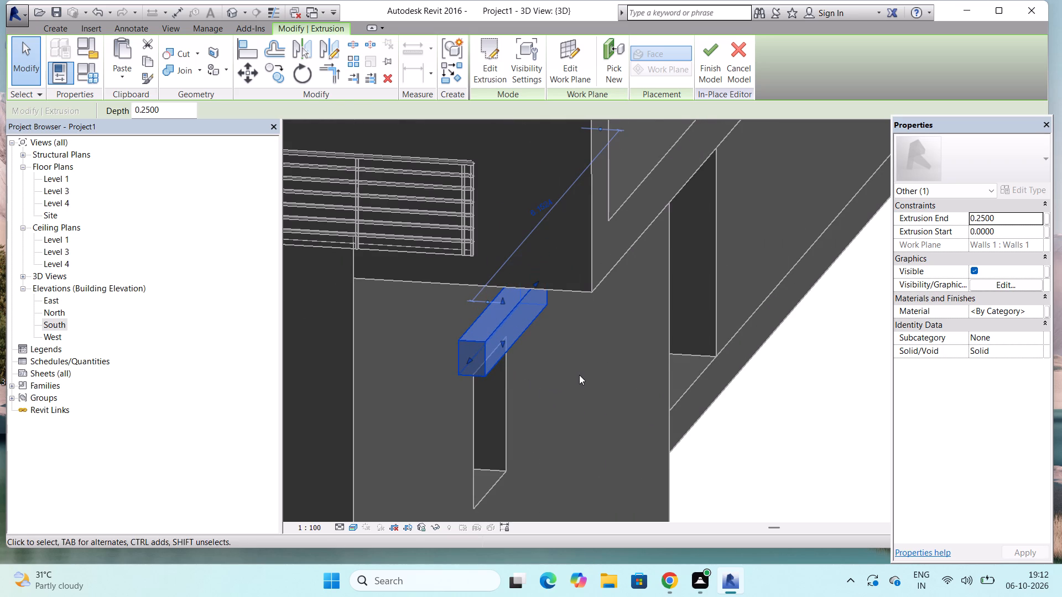
{"action": "scroll", "coordinate": [579, 375], "scroll_direction": "down", "scroll_amount": 1}
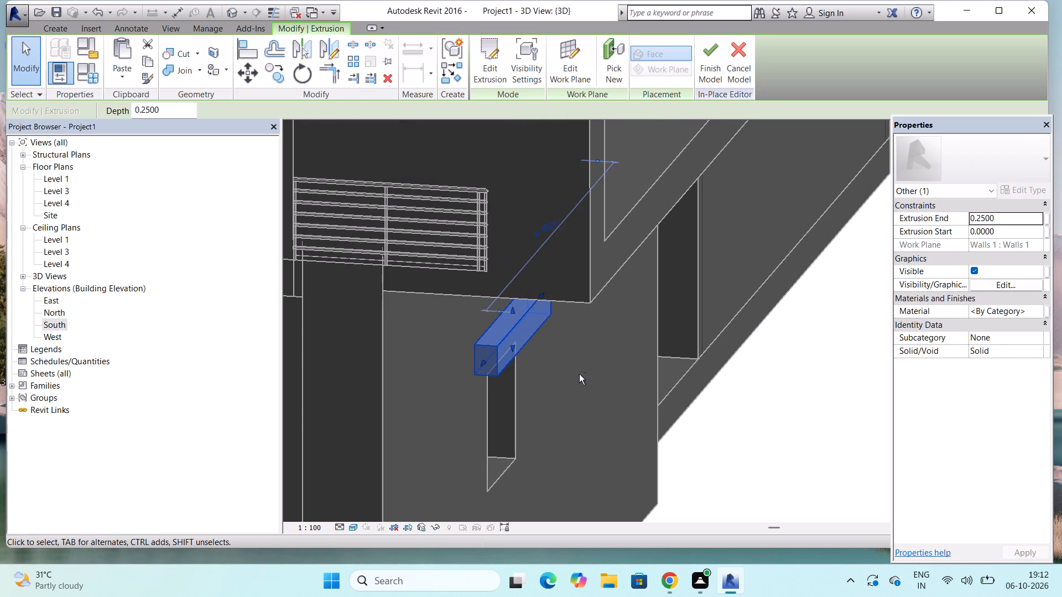
{"action": "middle_click_drag", "start_coordinate": [579, 374], "coordinate": [348, 347], "text": "shift"}
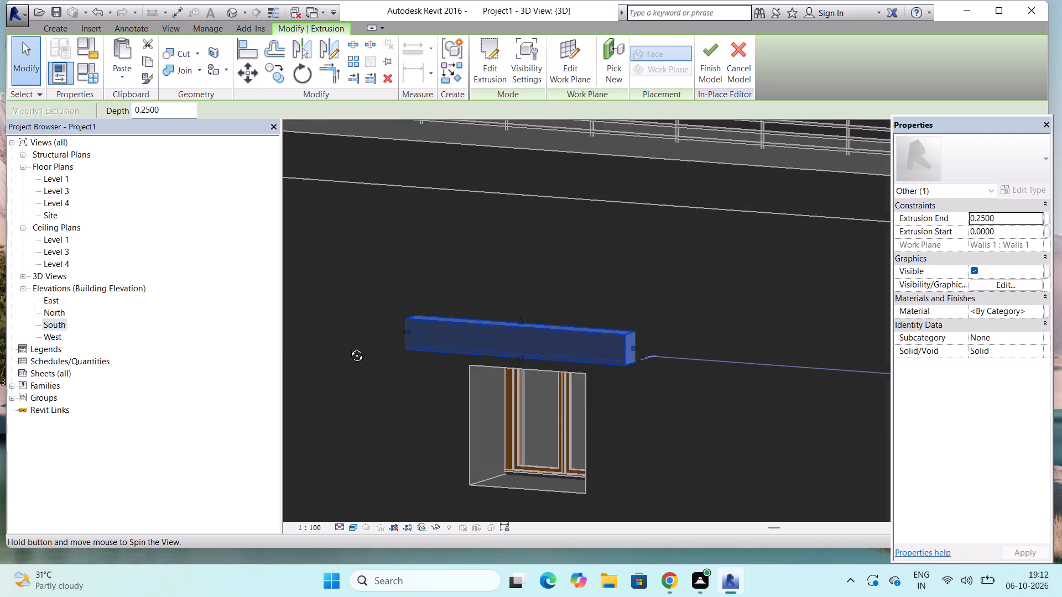
{"action": "middle_click_drag", "start_coordinate": [348, 347], "coordinate": [264, 376], "text": "shift"}
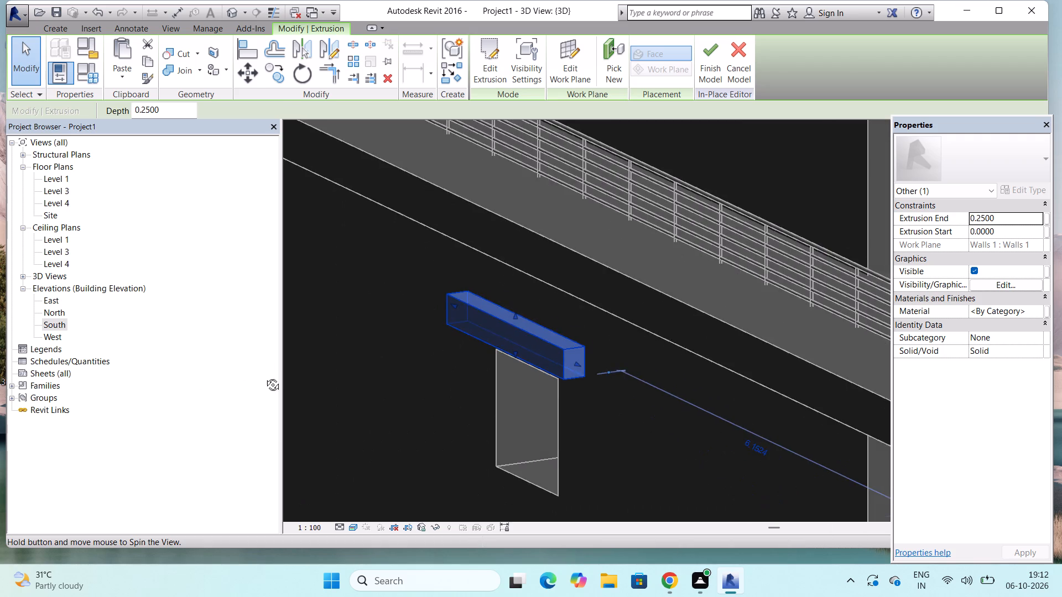
{"action": "middle_click_drag", "start_coordinate": [264, 376], "coordinate": [273, 370], "text": "shift"}
{"action": "middle_click_drag", "start_coordinate": [273, 370], "coordinate": [243, 372], "text": "shift"}
{"action": "scroll", "coordinate": [440, 342], "scroll_direction": "down", "scroll_amount": 4}
{"action": "scroll", "coordinate": [543, 420], "scroll_direction": "down", "scroll_amount": 9}
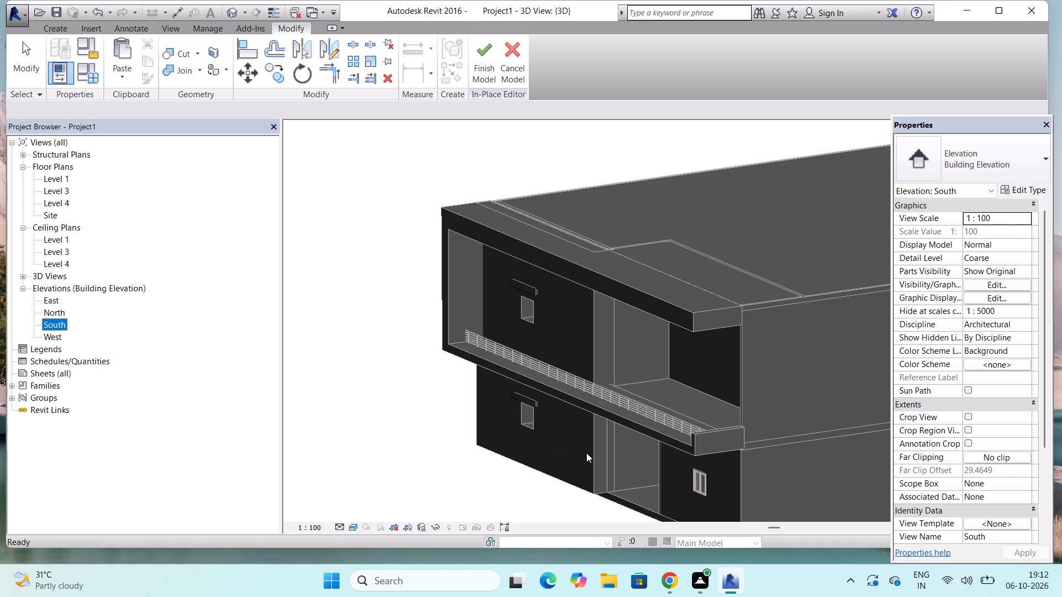
{"action": "scroll", "coordinate": [760, 299], "scroll_direction": "down", "scroll_amount": 4}
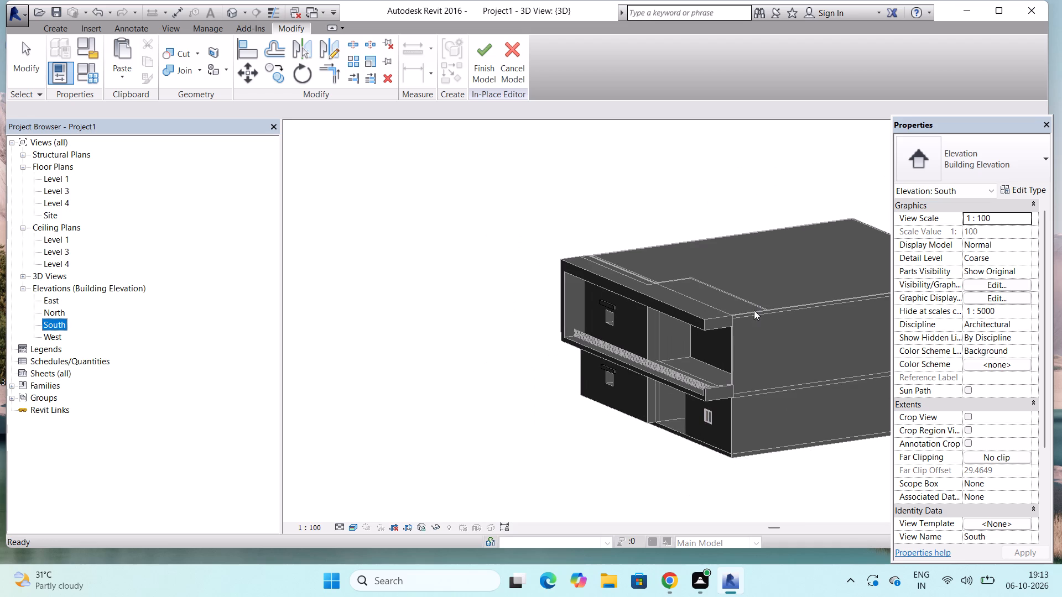
{"action": "scroll", "coordinate": [697, 363], "scroll_direction": "up", "scroll_amount": 9}
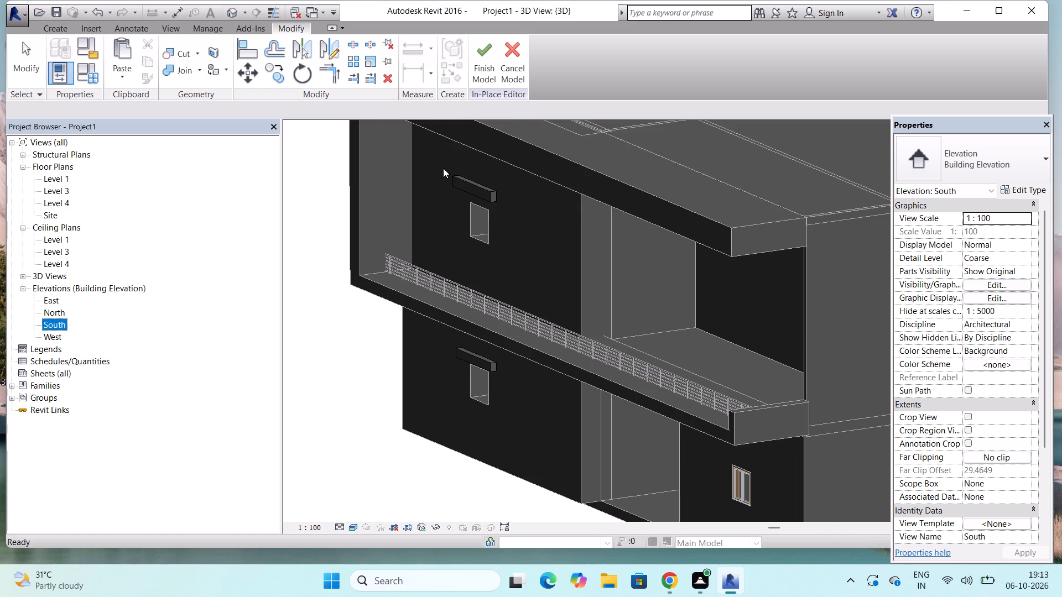
Copy both sunshades horizontally about 18 m in the South elevation to above the opposite pair of windows, and finish the in-place model.
{"action": "left_click", "coordinate": [443, 168]}
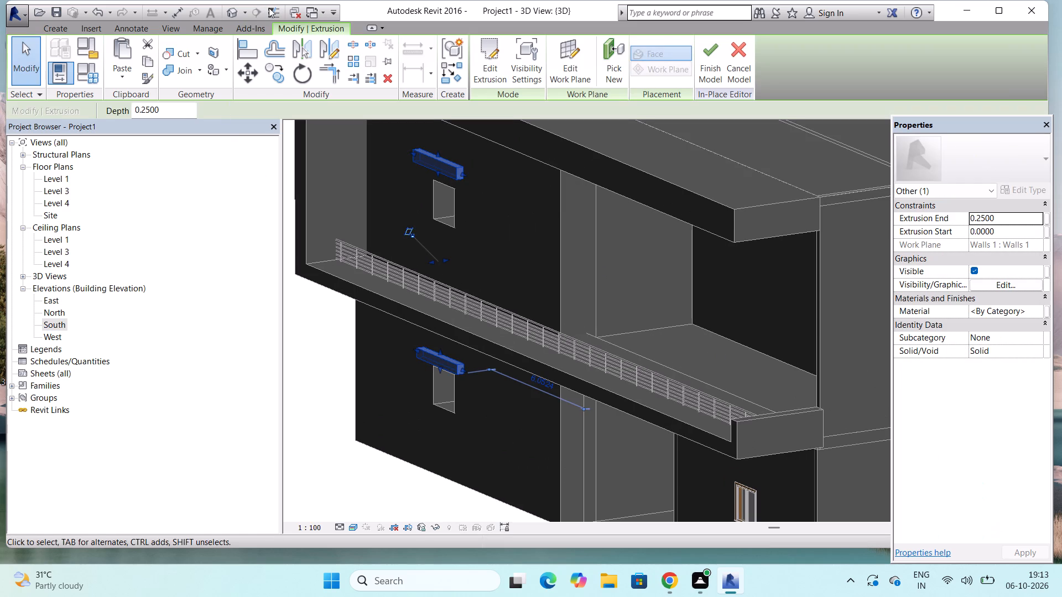
{"action": "left_click", "coordinate": [270, 72]}
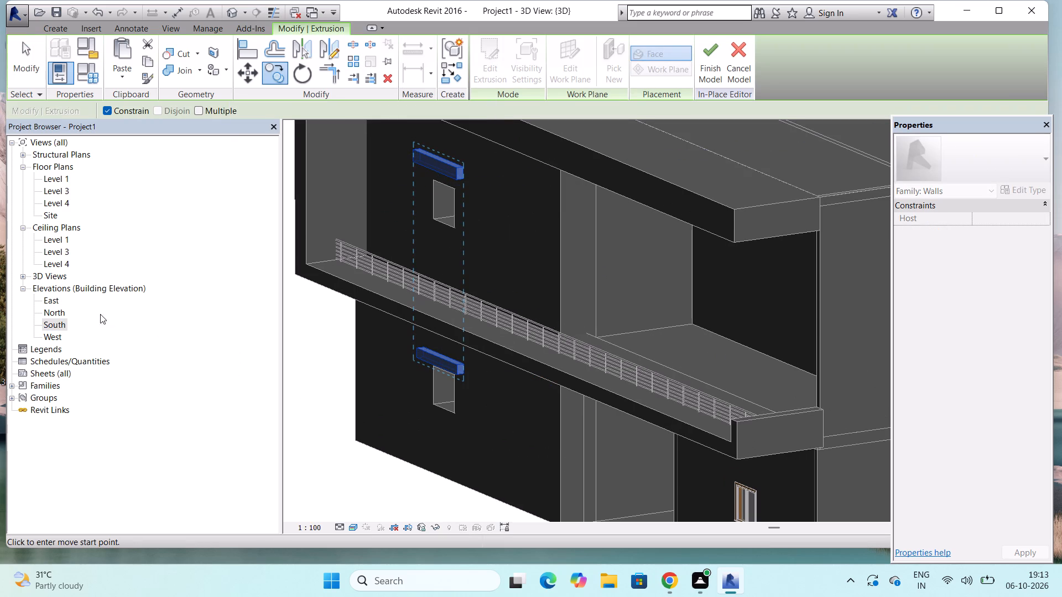
{"action": "left_click", "coordinate": [59, 320]}
{"action": "left_click", "coordinate": [59, 320]}
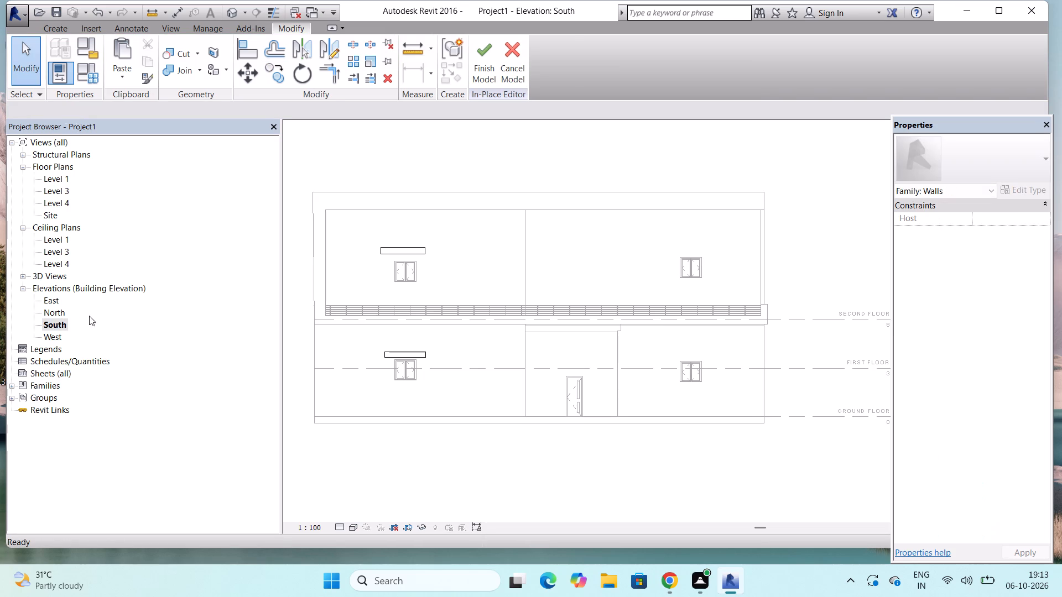
{"action": "left_click", "coordinate": [408, 253]}
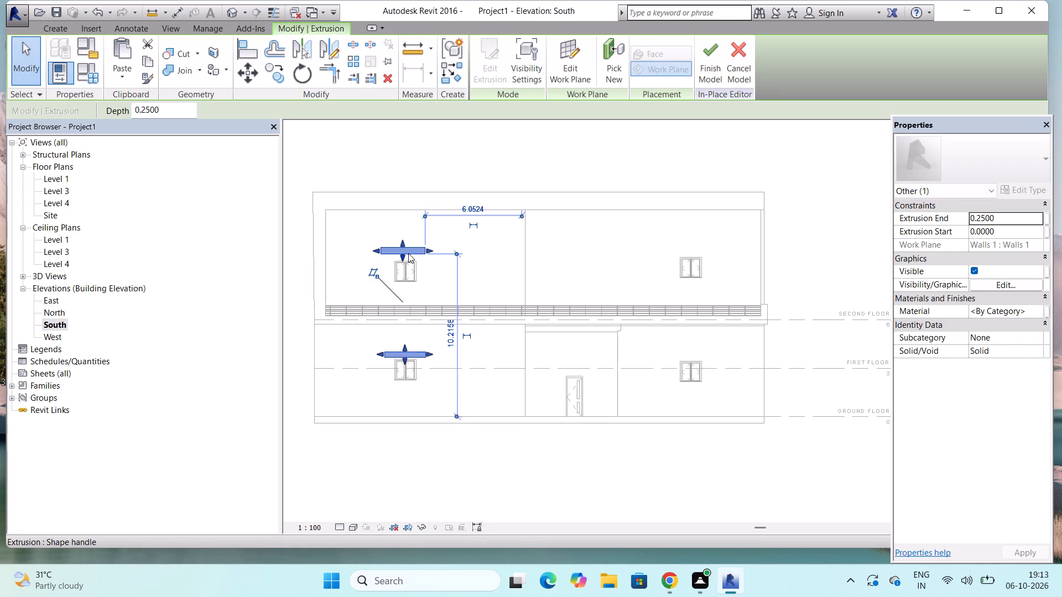
{"action": "left_click", "coordinate": [270, 72]}
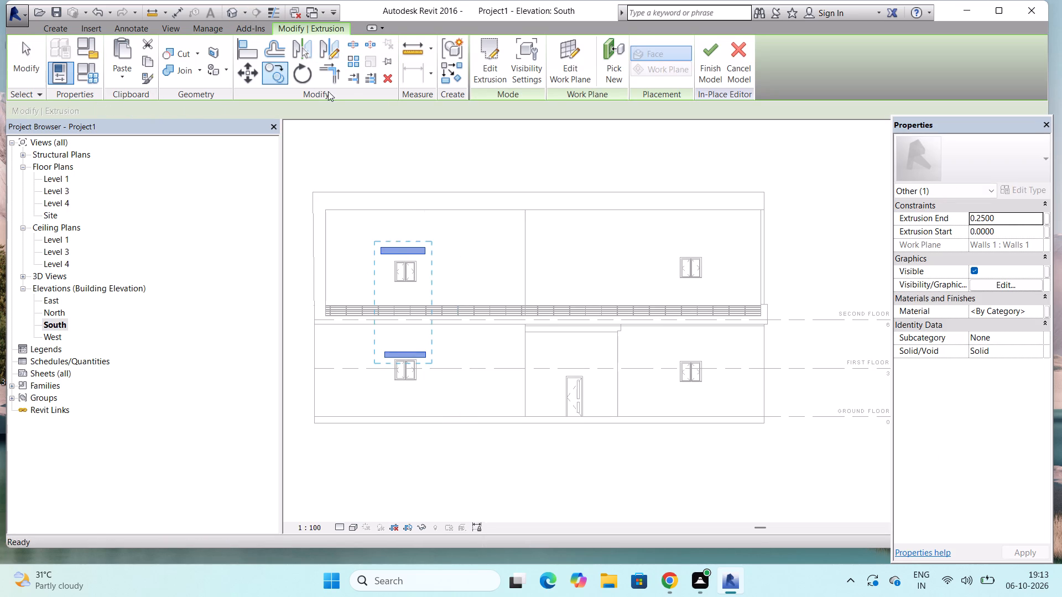
{"action": "left_click", "coordinate": [403, 247]}
{"action": "left_click", "coordinate": [727, 136]}
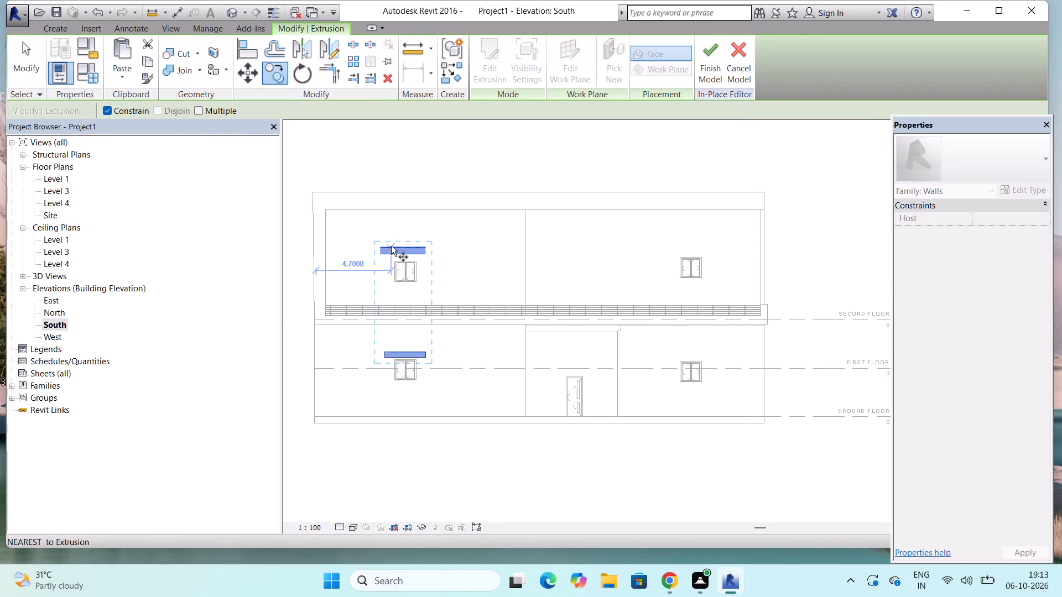
{"action": "left_click_drag", "start_coordinate": [399, 246], "coordinate": [614, 250]}
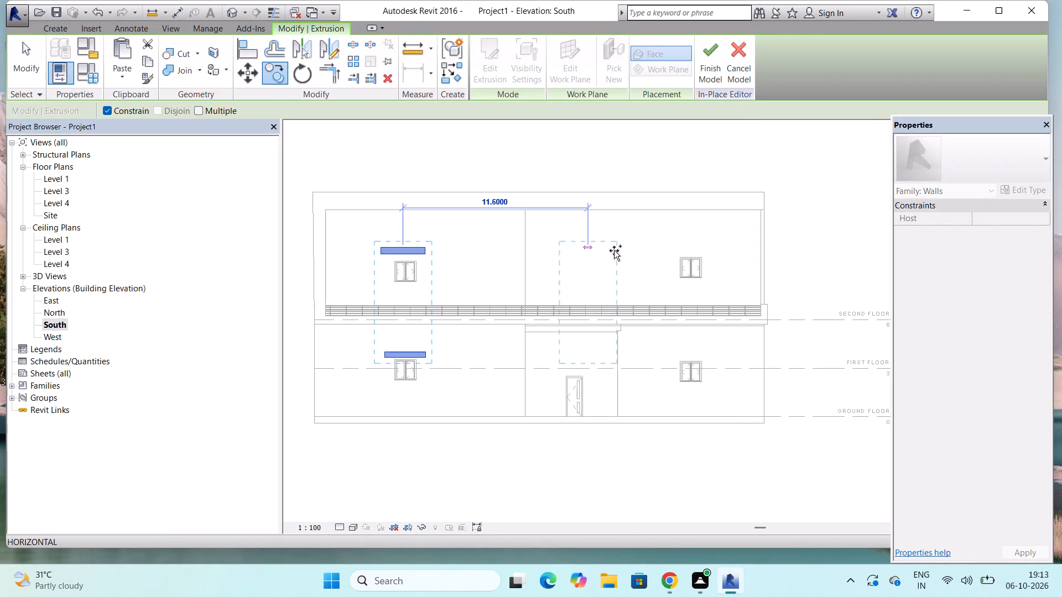
{"action": "left_click_drag", "start_coordinate": [614, 250], "coordinate": [680, 256]}
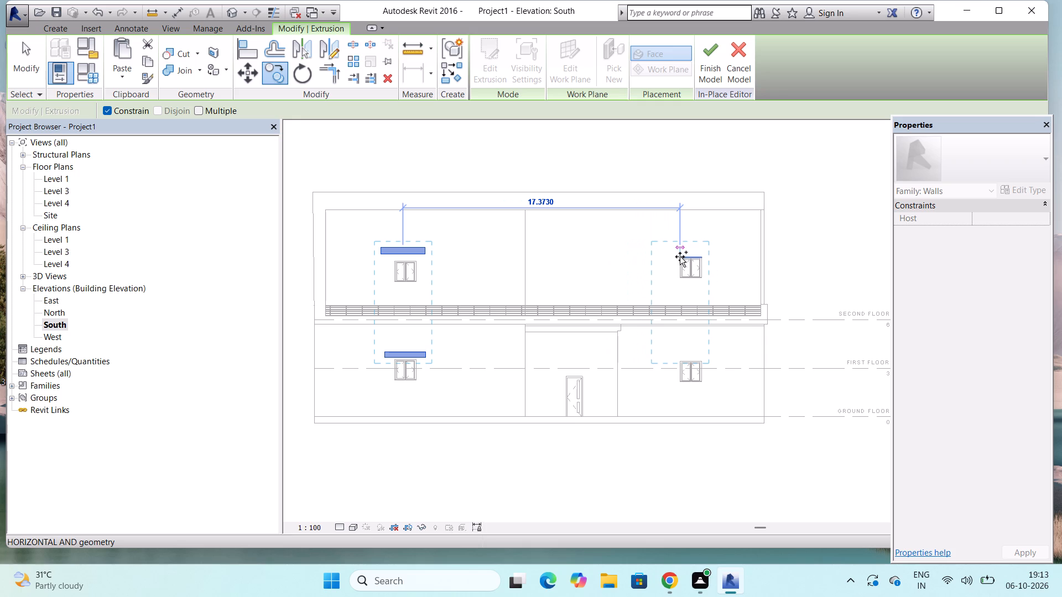
{"action": "left_click_drag", "start_coordinate": [680, 256], "coordinate": [686, 258]}
{"action": "left_click", "coordinate": [686, 258]}
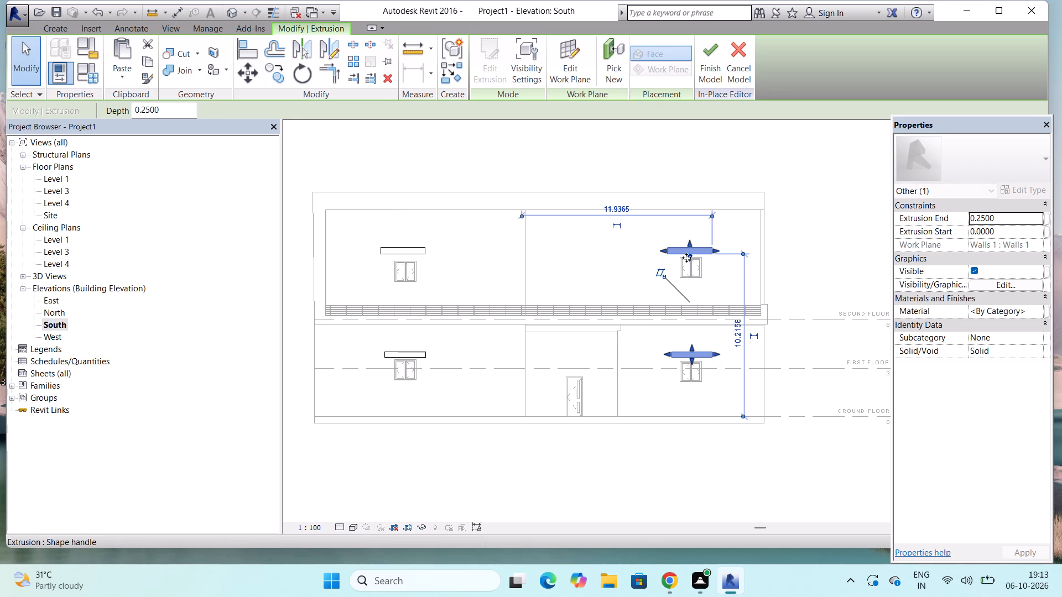
{"action": "left_click", "coordinate": [715, 81]}
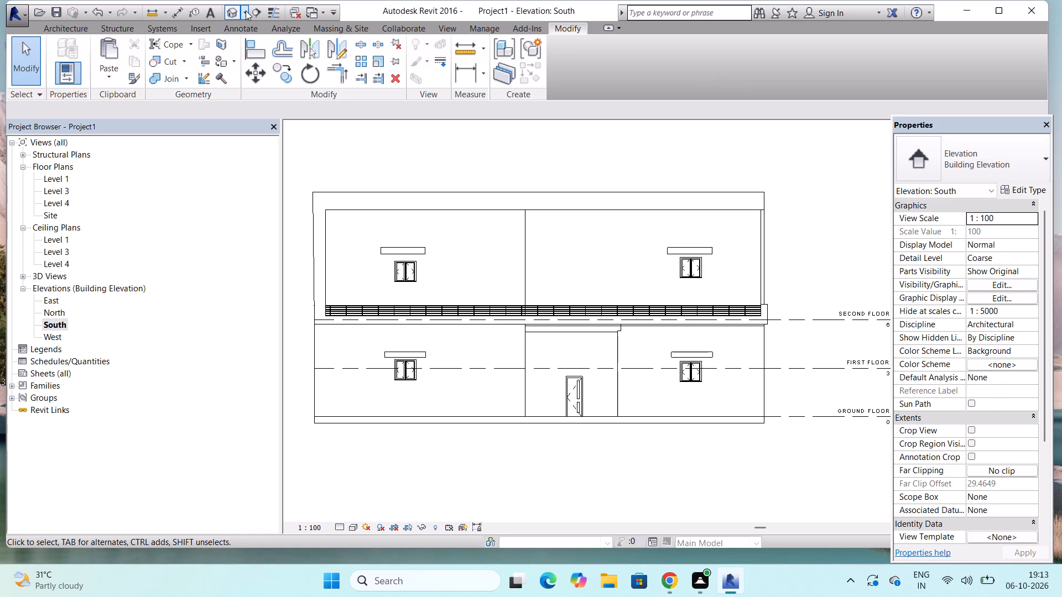
Return to the 3D view without saving and examine the copied sunshade above the ground-floor window beyond the entrance.
{"action": "left_click", "coordinate": [231, 12]}
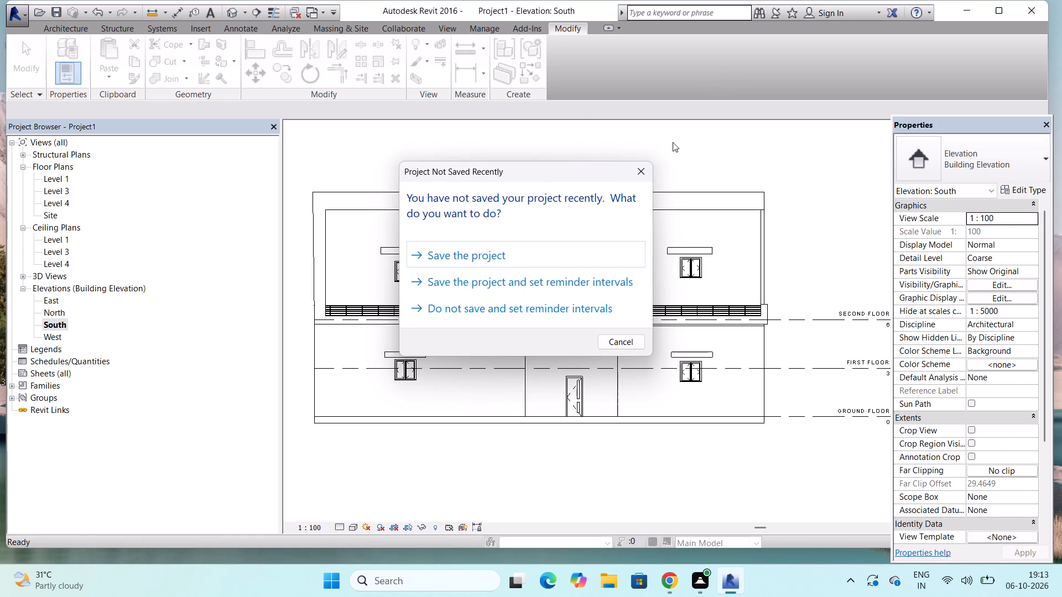
{"action": "left_click", "coordinate": [644, 172]}
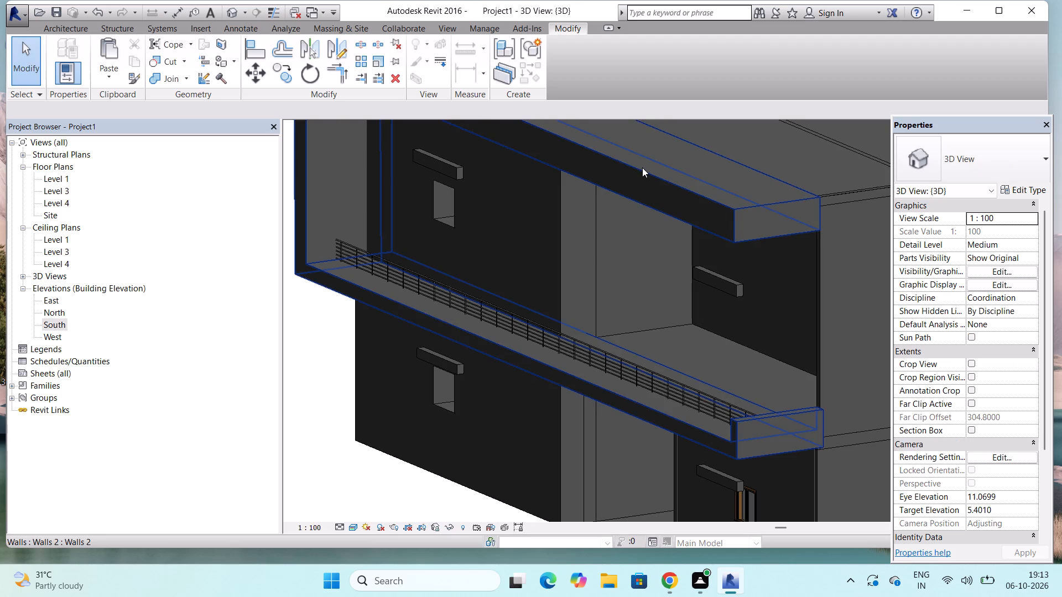
{"action": "scroll", "coordinate": [618, 187], "scroll_direction": "down", "scroll_amount": 3}
{"action": "scroll", "coordinate": [736, 399], "scroll_direction": "up", "scroll_amount": 5}
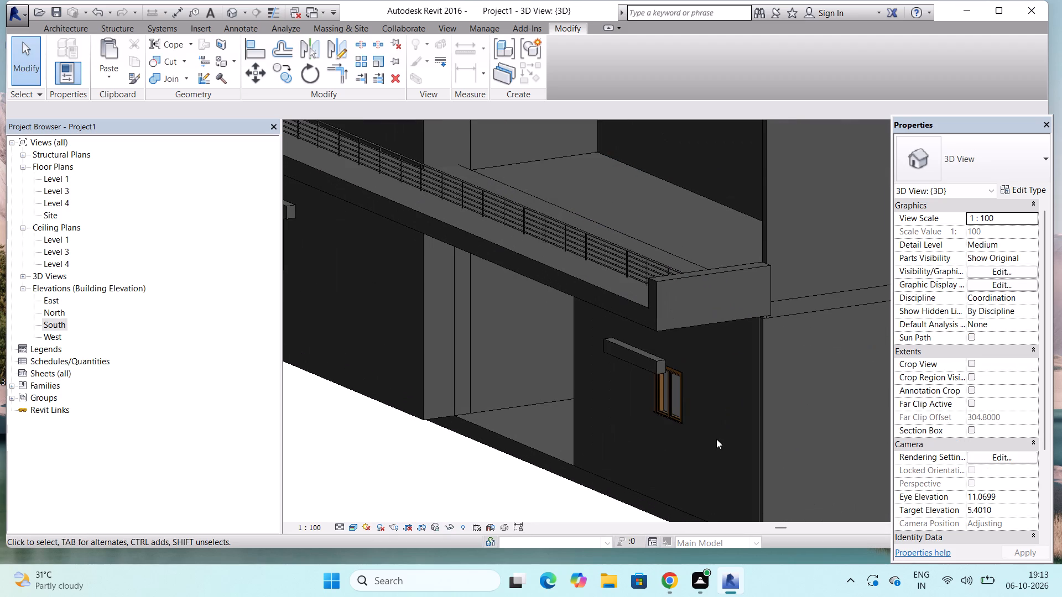
{"action": "scroll", "coordinate": [715, 439], "scroll_direction": "up", "scroll_amount": 1}
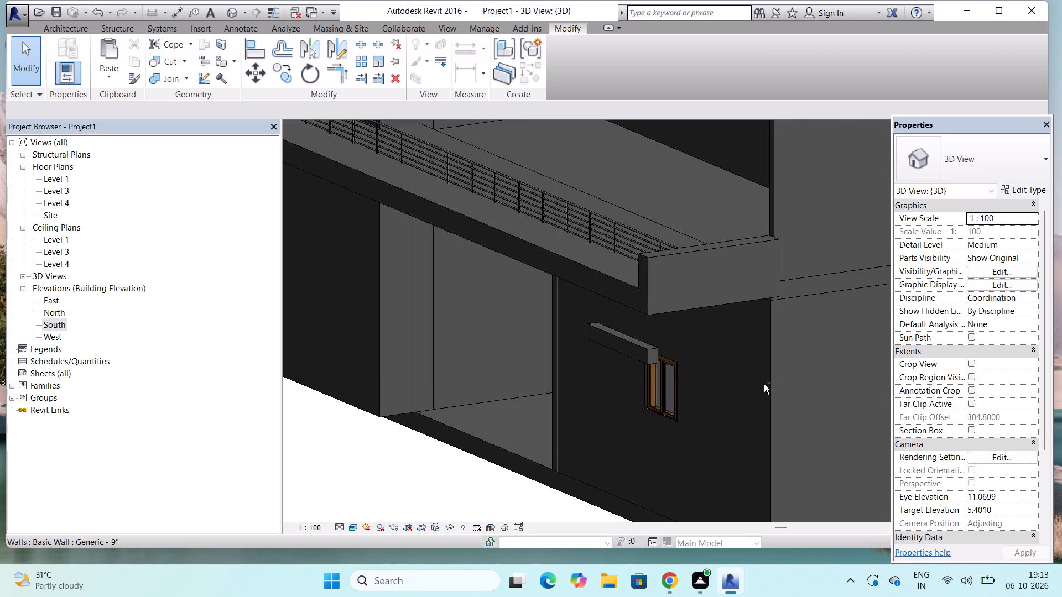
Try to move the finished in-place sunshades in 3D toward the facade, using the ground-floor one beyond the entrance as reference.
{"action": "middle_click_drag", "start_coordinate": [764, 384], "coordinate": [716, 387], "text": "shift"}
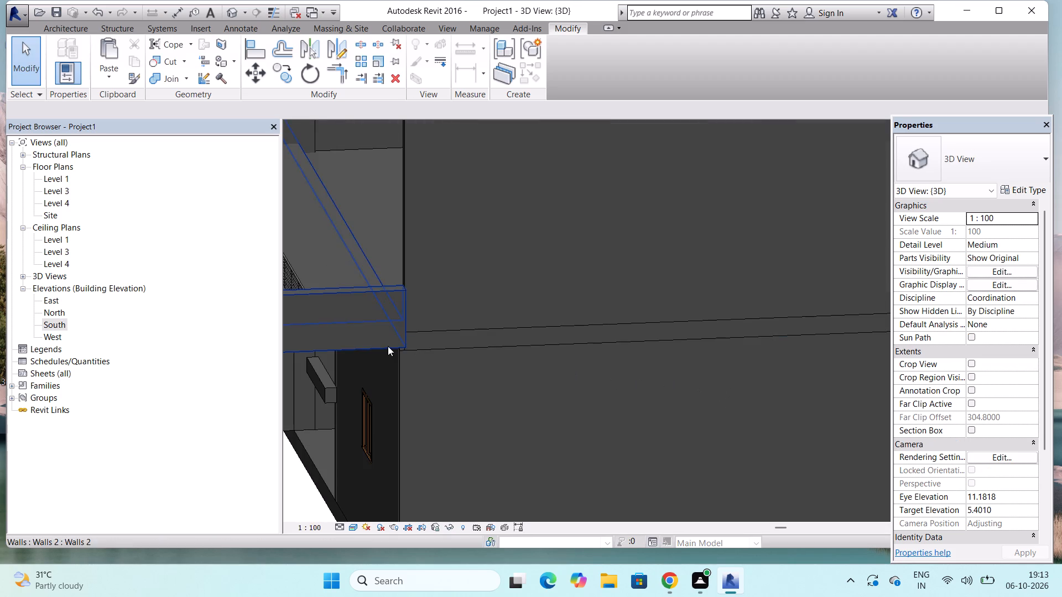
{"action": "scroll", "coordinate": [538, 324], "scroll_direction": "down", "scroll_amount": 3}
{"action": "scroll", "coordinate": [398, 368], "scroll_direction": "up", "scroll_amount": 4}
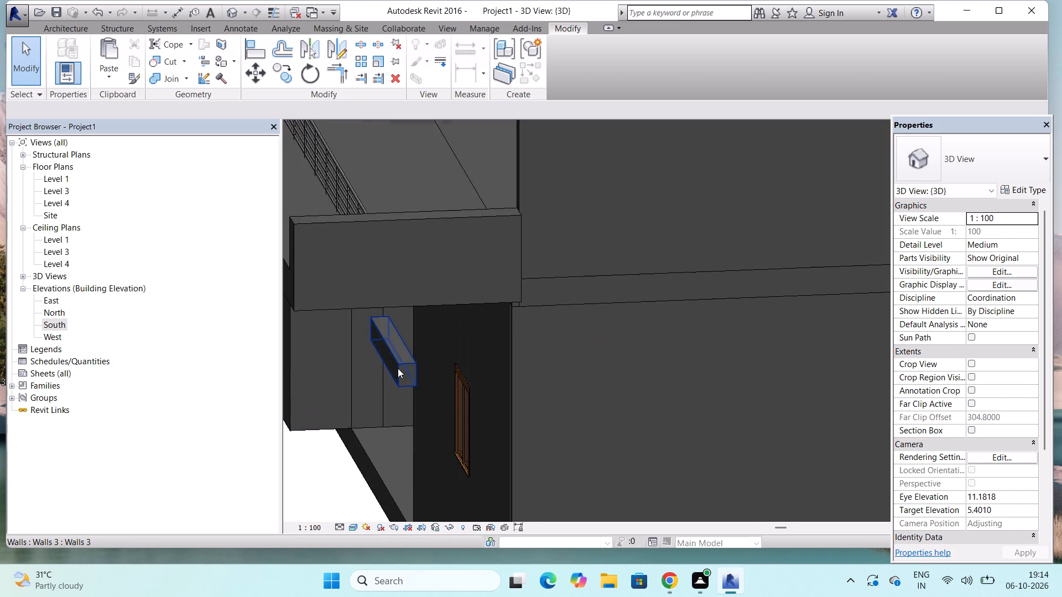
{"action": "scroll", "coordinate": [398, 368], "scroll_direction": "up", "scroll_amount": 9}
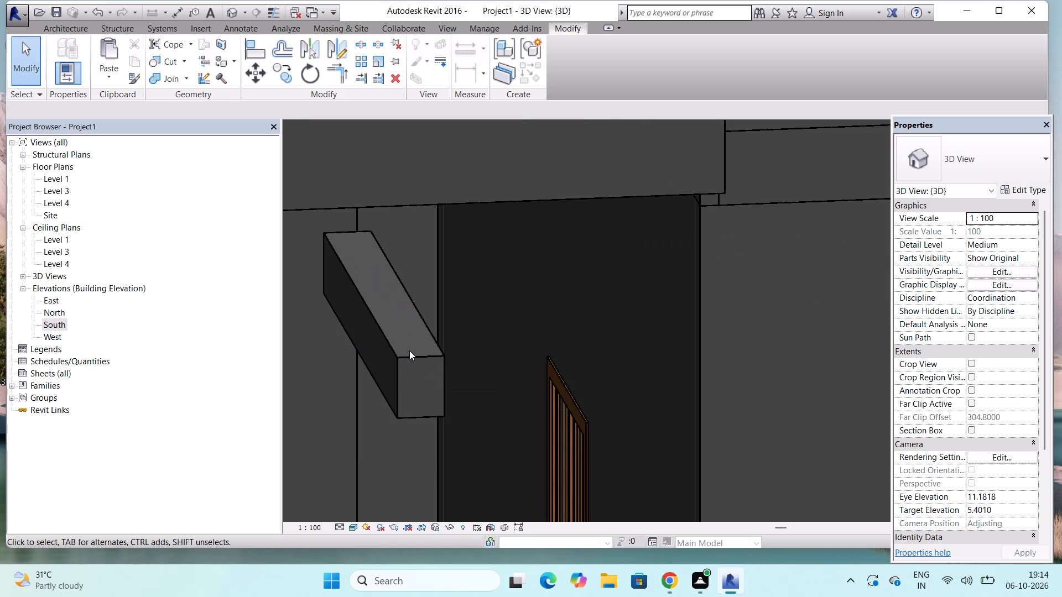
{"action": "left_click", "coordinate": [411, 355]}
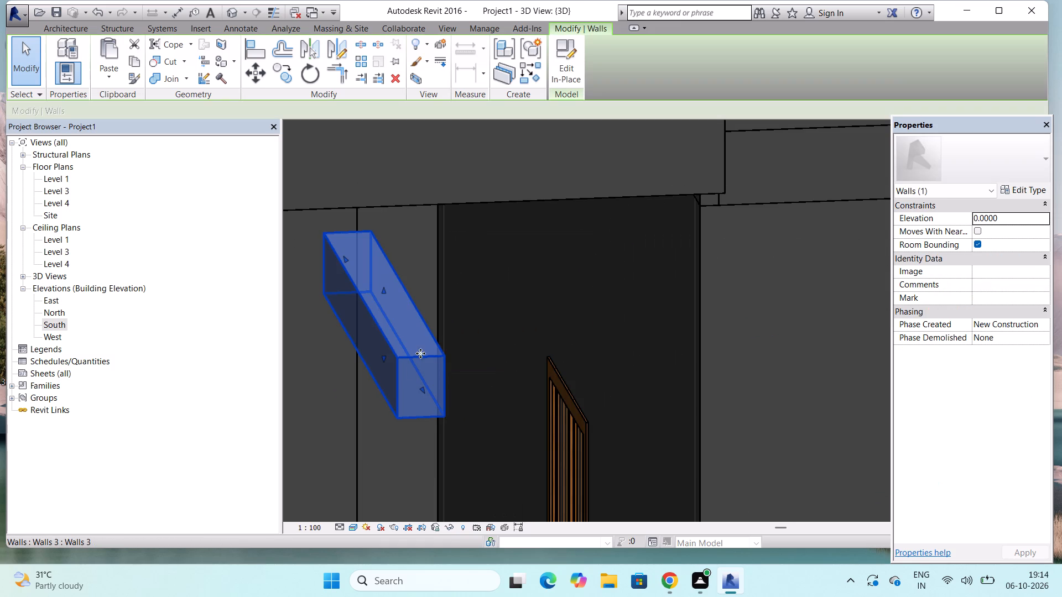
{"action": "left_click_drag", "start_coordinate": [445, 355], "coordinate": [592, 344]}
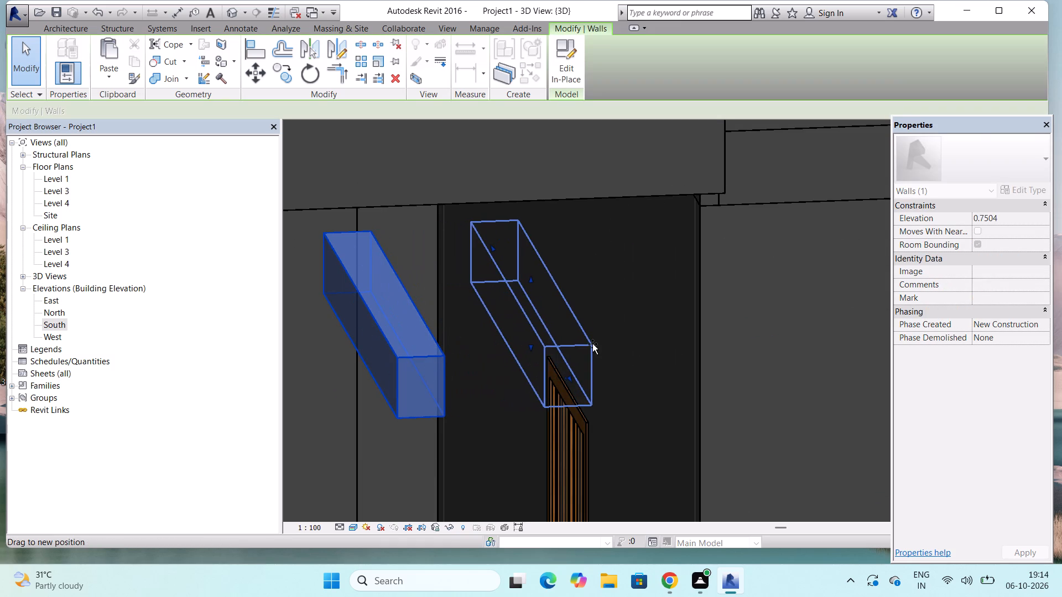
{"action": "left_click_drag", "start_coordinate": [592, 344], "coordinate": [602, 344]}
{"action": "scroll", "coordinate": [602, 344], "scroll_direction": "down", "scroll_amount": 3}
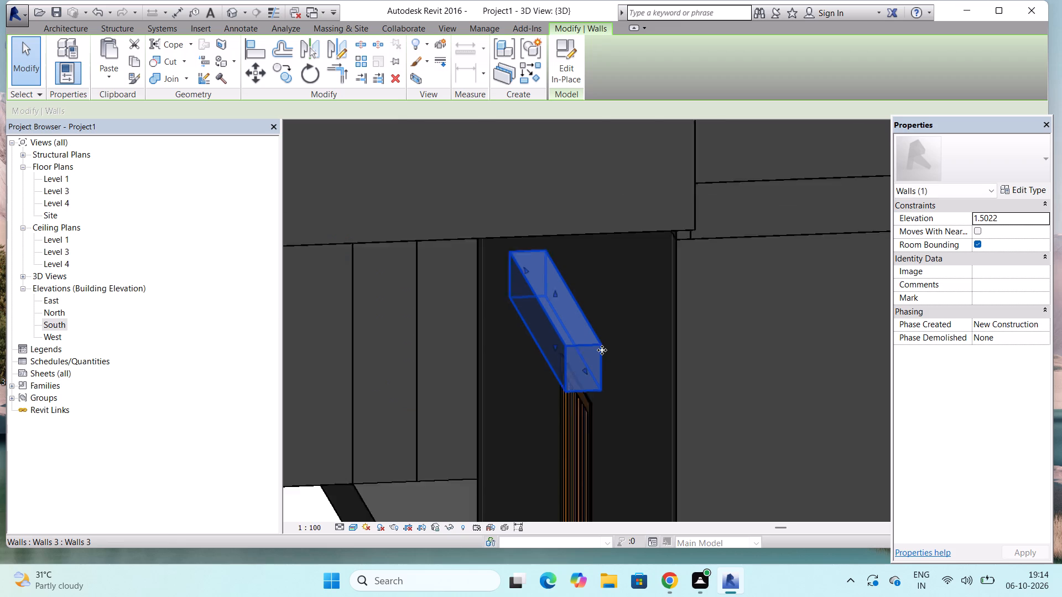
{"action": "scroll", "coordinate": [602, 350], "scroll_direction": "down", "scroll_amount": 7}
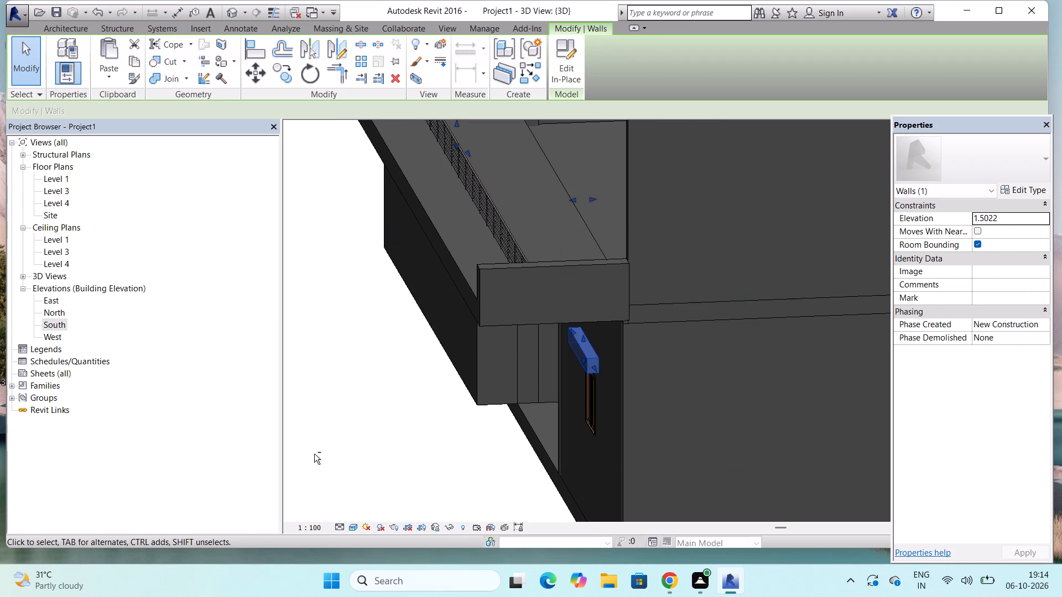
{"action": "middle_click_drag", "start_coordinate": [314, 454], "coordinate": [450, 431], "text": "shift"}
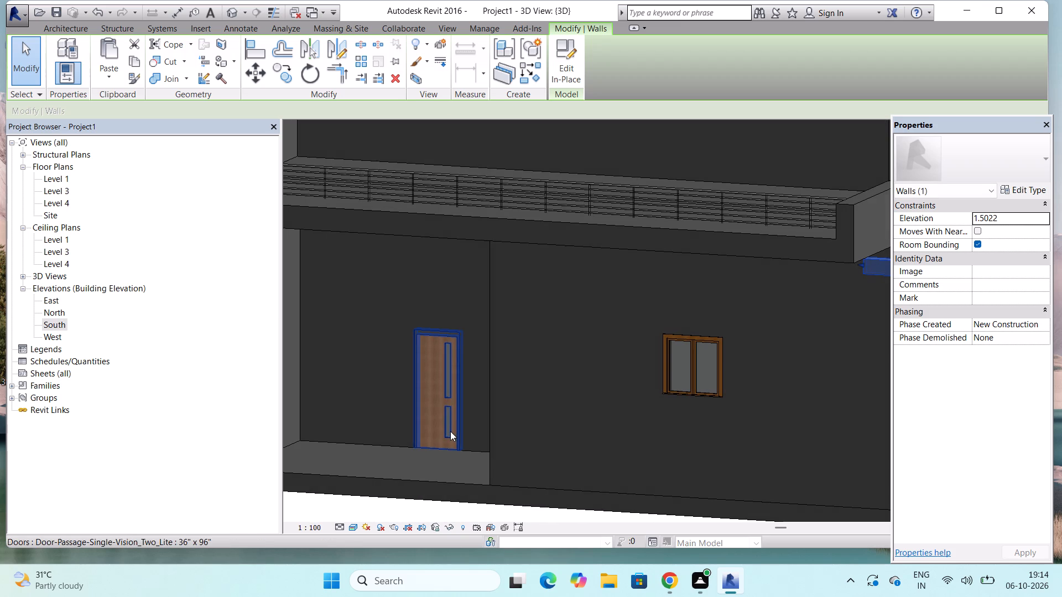
Undo the sunshade move, the finishing of the in-place model and the copying of both sunshades.
{"action": "key", "text": "ctrl+z"}
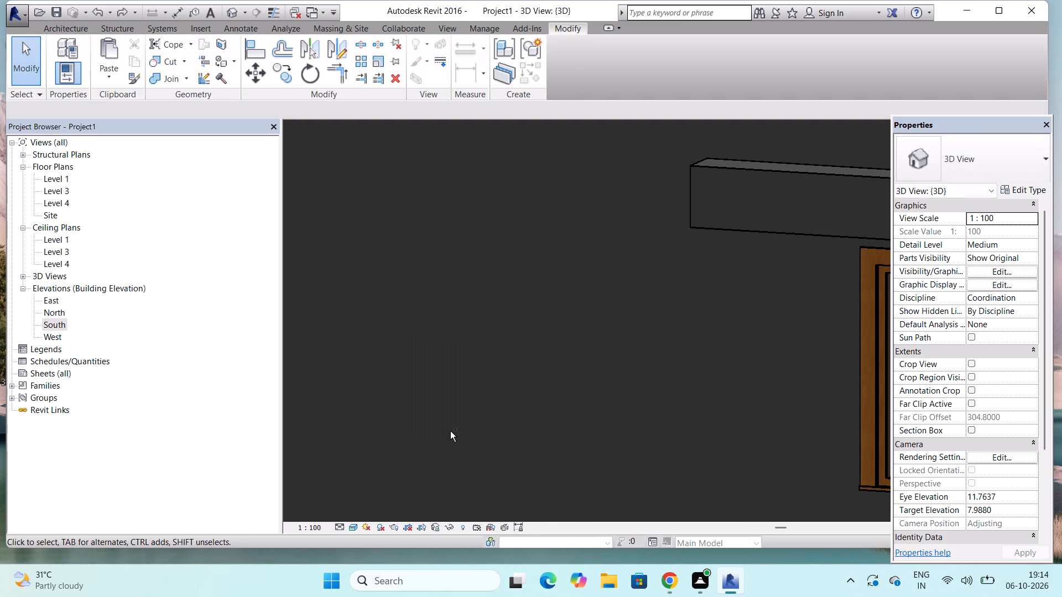
{"action": "key", "text": "ctrl+z"}
{"action": "scroll", "coordinate": [571, 358], "scroll_direction": "down", "scroll_amount": 9}
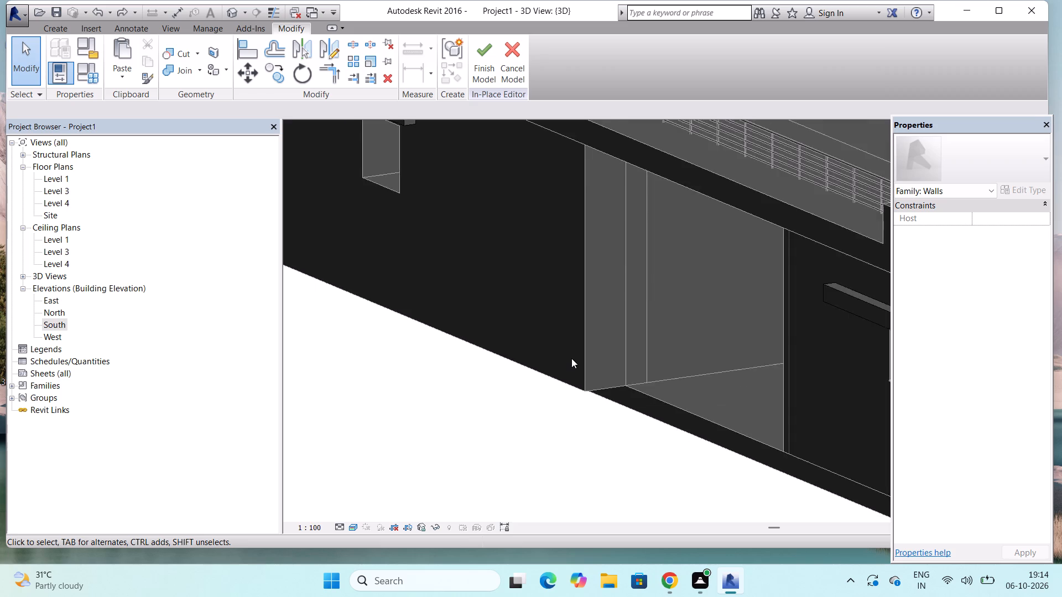
{"action": "scroll", "coordinate": [571, 358], "scroll_direction": "down", "scroll_amount": 5}
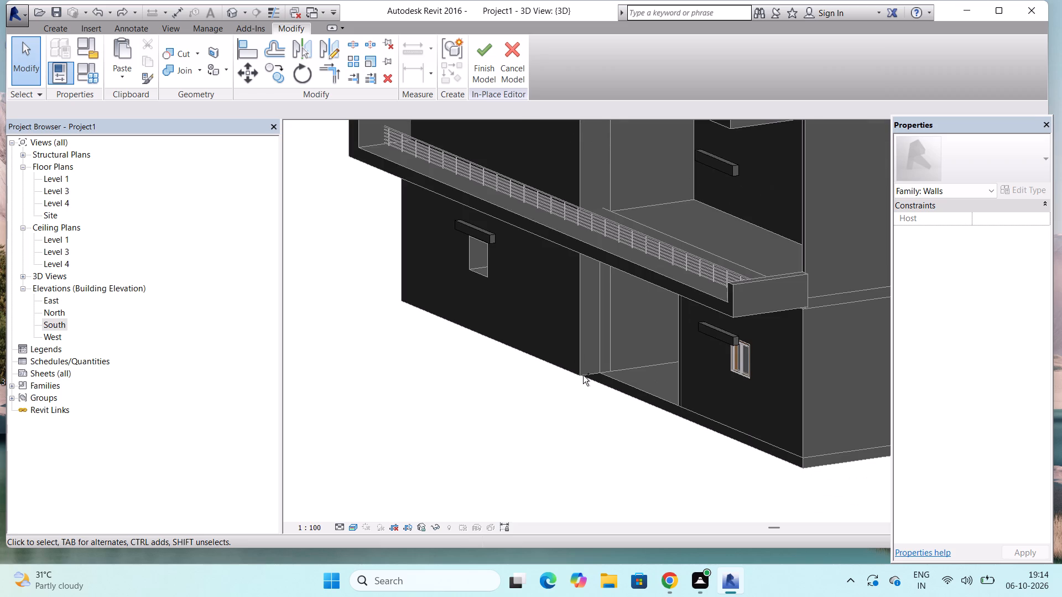
{"action": "key", "text": "ctrl+z"}
{"action": "scroll", "coordinate": [583, 375], "scroll_direction": "down", "scroll_amount": 4}
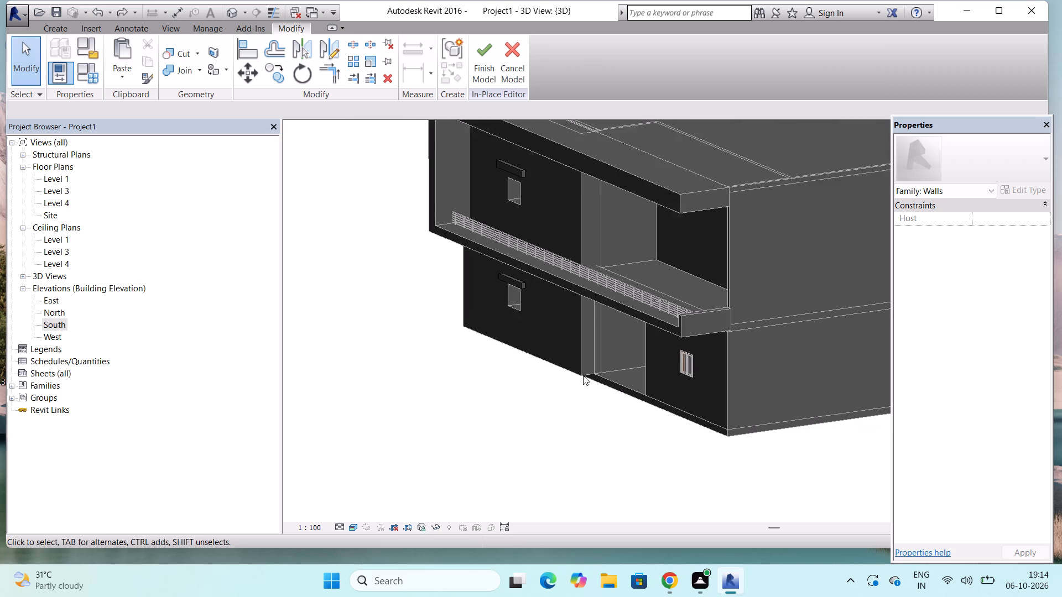
{"action": "scroll", "coordinate": [583, 375], "scroll_direction": "down", "scroll_amount": 3}
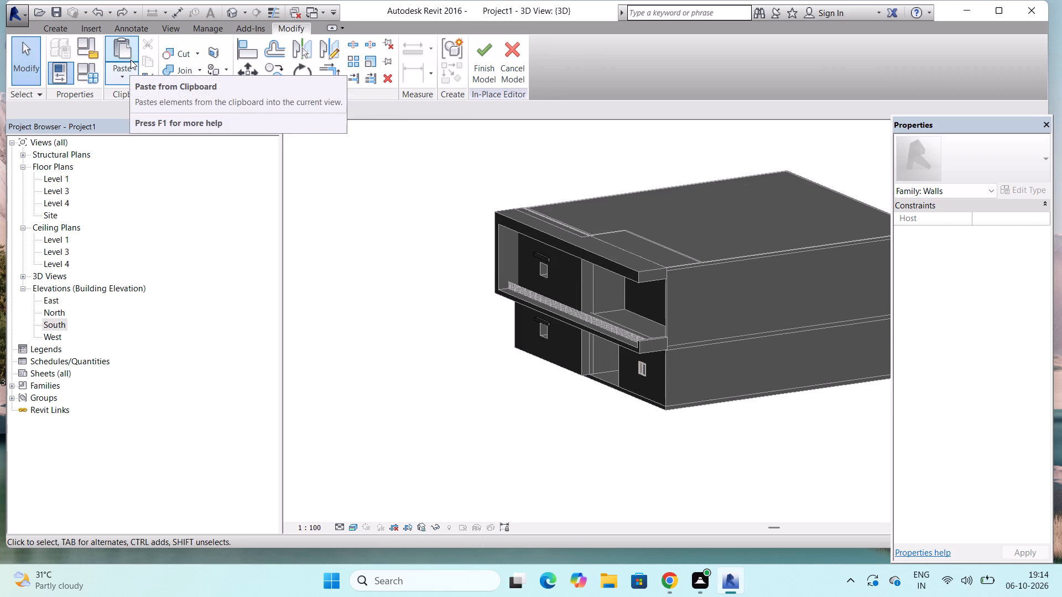
Set the work plane by picking the upper-floor wall containing the window without a sunshade.
{"action": "left_click", "coordinate": [62, 29]}
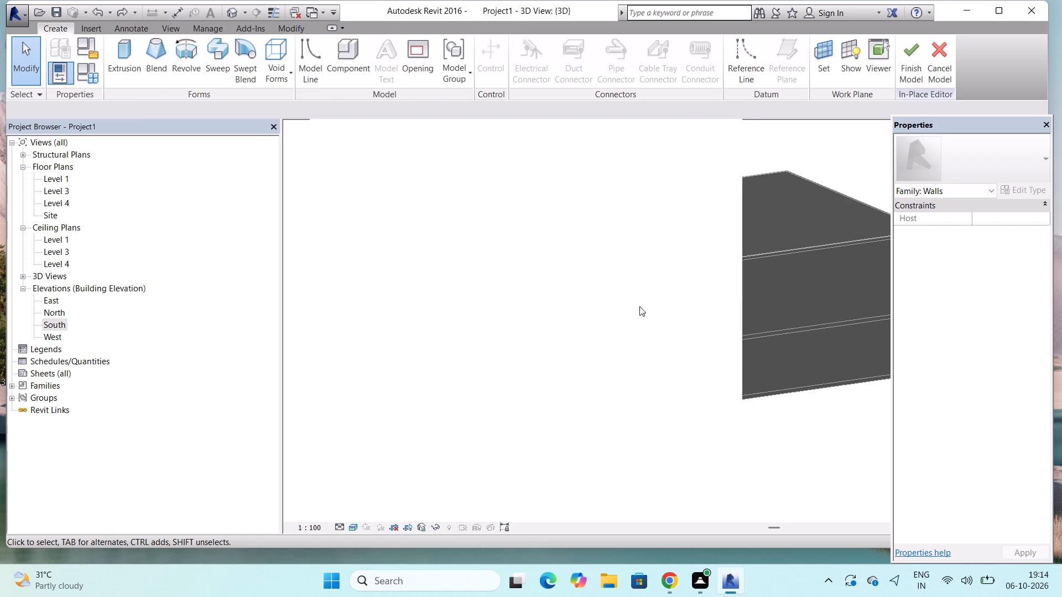
{"action": "left_click", "coordinate": [727, 134]}
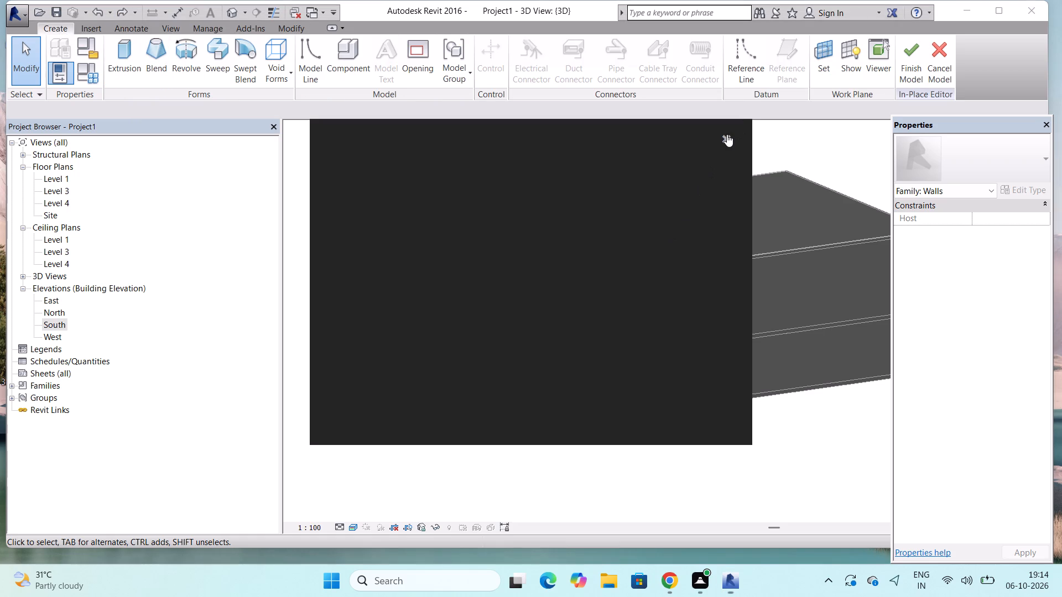
{"action": "left_click", "coordinate": [831, 60]}
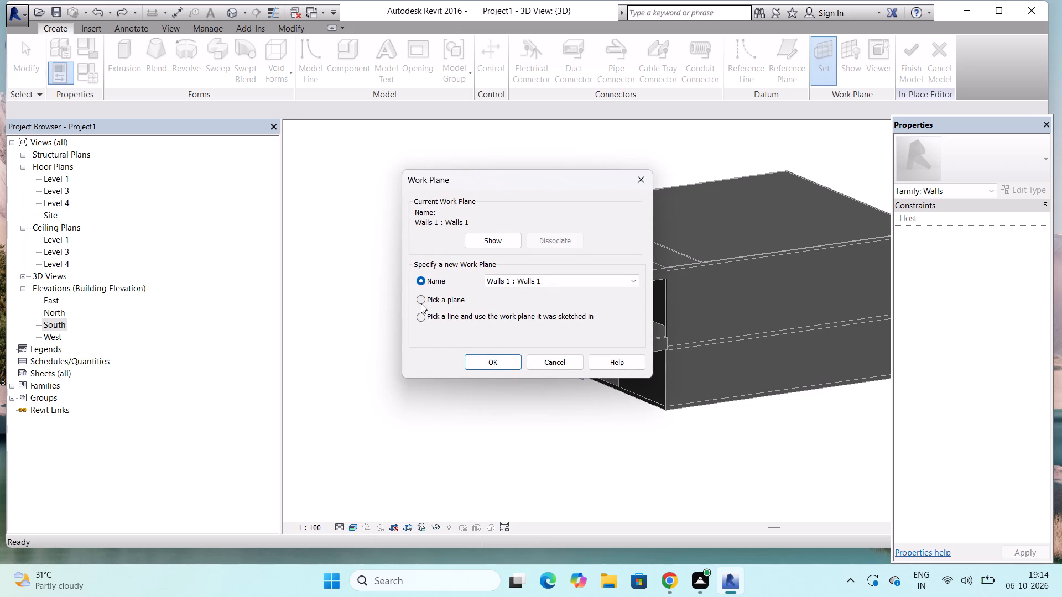
{"action": "left_click", "coordinate": [421, 300]}
{"action": "left_click", "coordinate": [487, 363]}
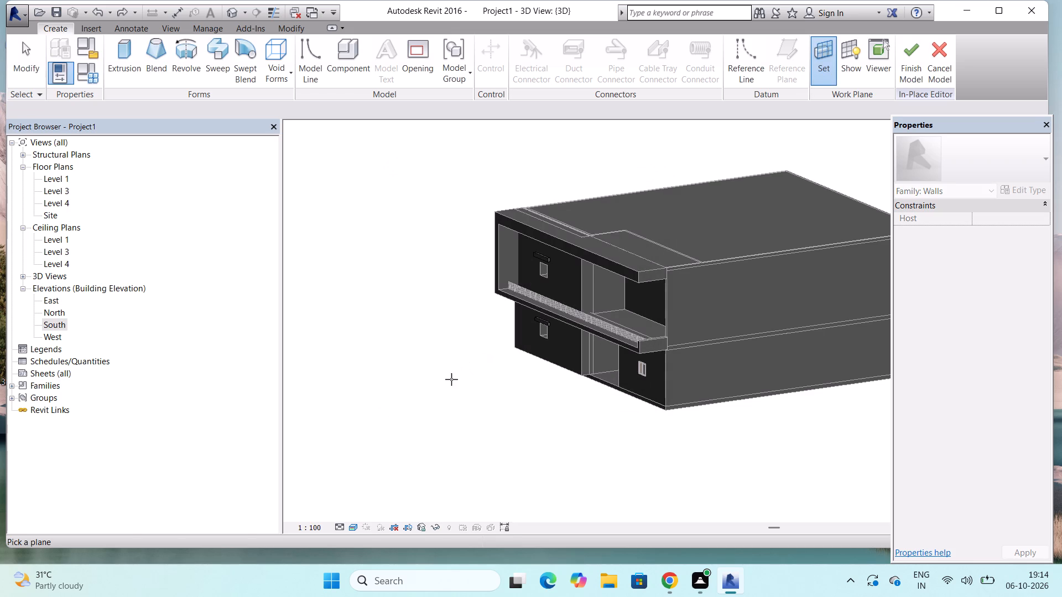
{"action": "middle_click_drag", "start_coordinate": [451, 379], "coordinate": [601, 323], "text": "shift"}
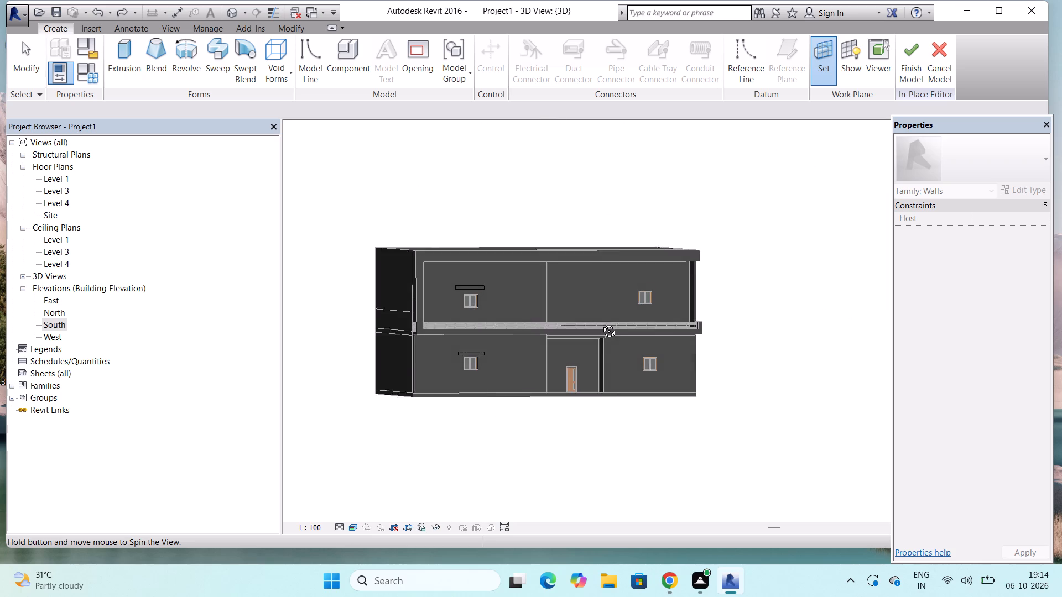
{"action": "middle_click_drag", "start_coordinate": [601, 323], "coordinate": [601, 320], "text": "shift"}
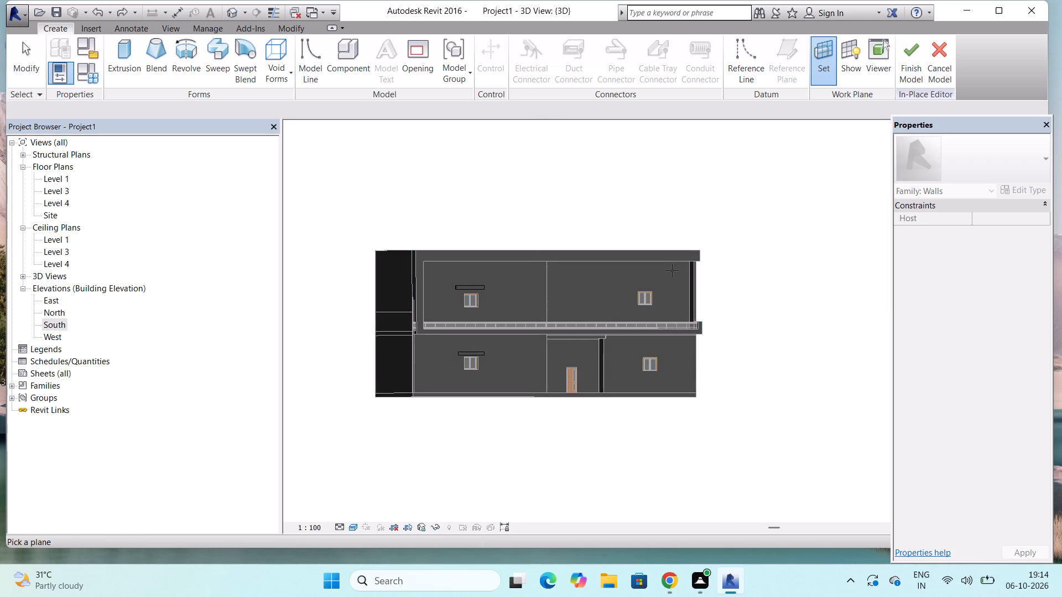
{"action": "scroll", "coordinate": [672, 270], "scroll_direction": "up", "scroll_amount": 8}
{"action": "scroll", "coordinate": [663, 298], "scroll_direction": "down", "scroll_amount": 4}
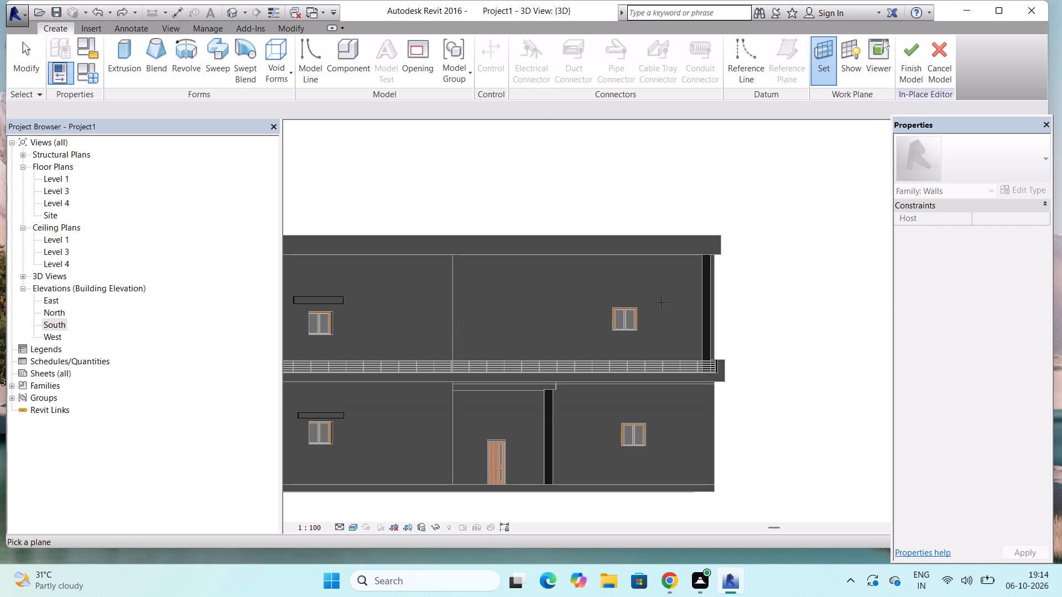
{"action": "left_click", "coordinate": [700, 302]}
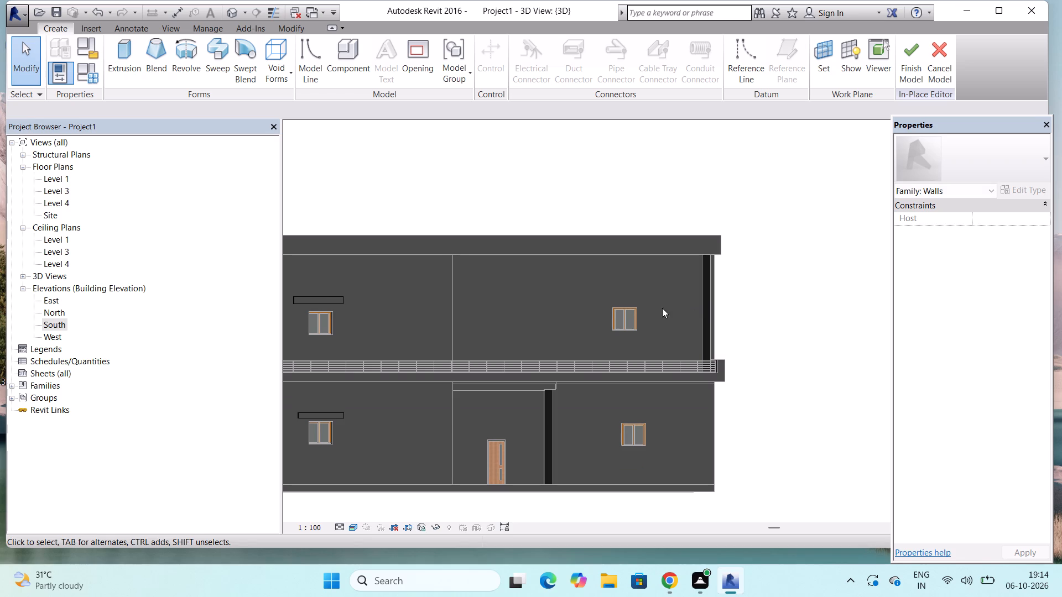
Start an extrusion and sketch a thin rectangle about 2.6 m wide just above the upper-floor window lacking a sunshade.
{"action": "left_click", "coordinate": [124, 45]}
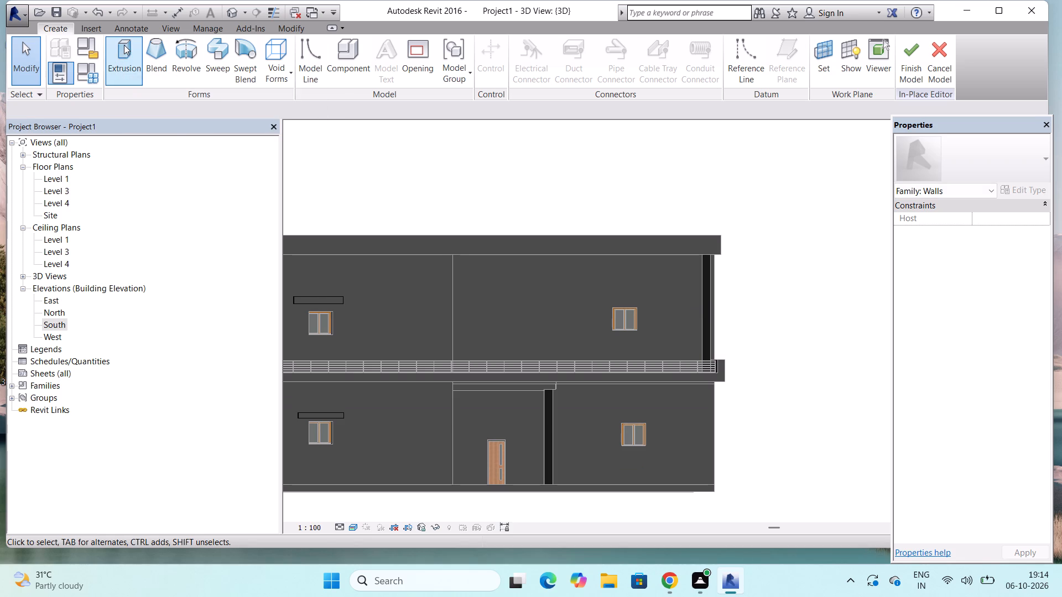
{"action": "scroll", "coordinate": [584, 320], "scroll_direction": "up", "scroll_amount": 2}
{"action": "scroll", "coordinate": [623, 283], "scroll_direction": "up", "scroll_amount": 3}
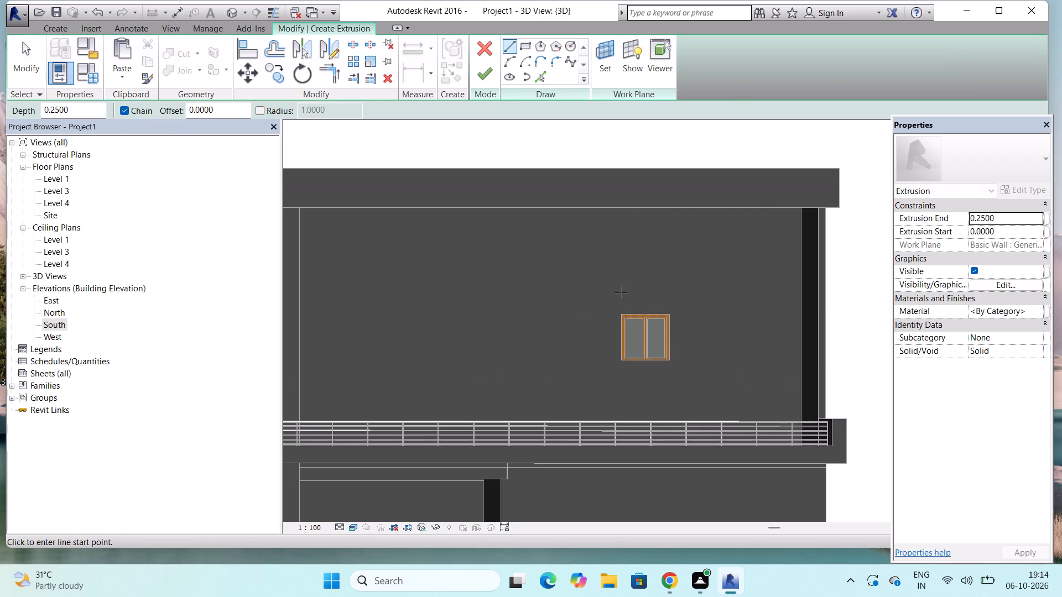
{"action": "left_click", "coordinate": [610, 295]}
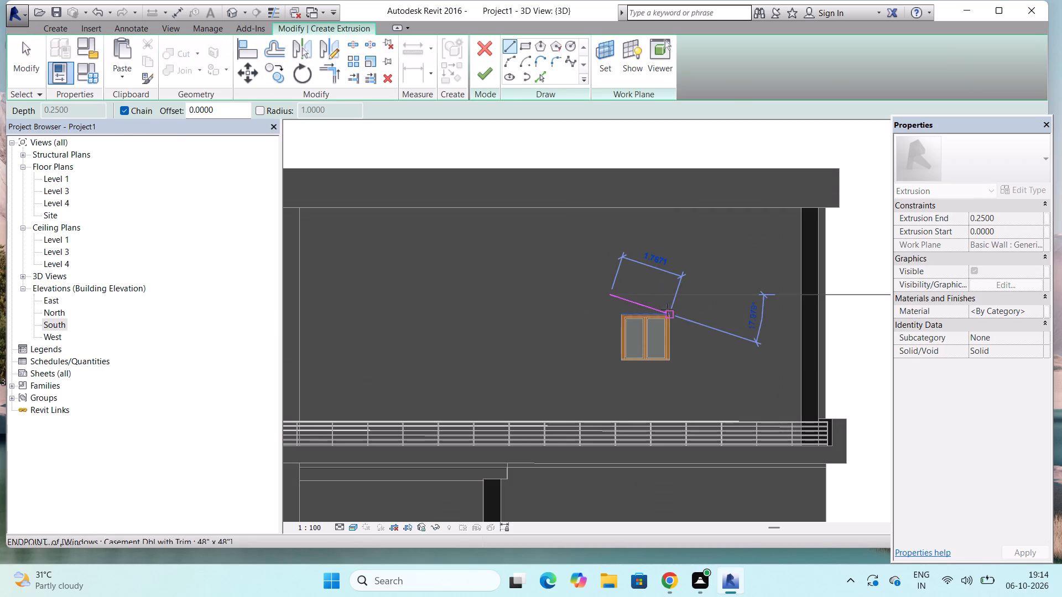
{"action": "key", "text": "Escape"}
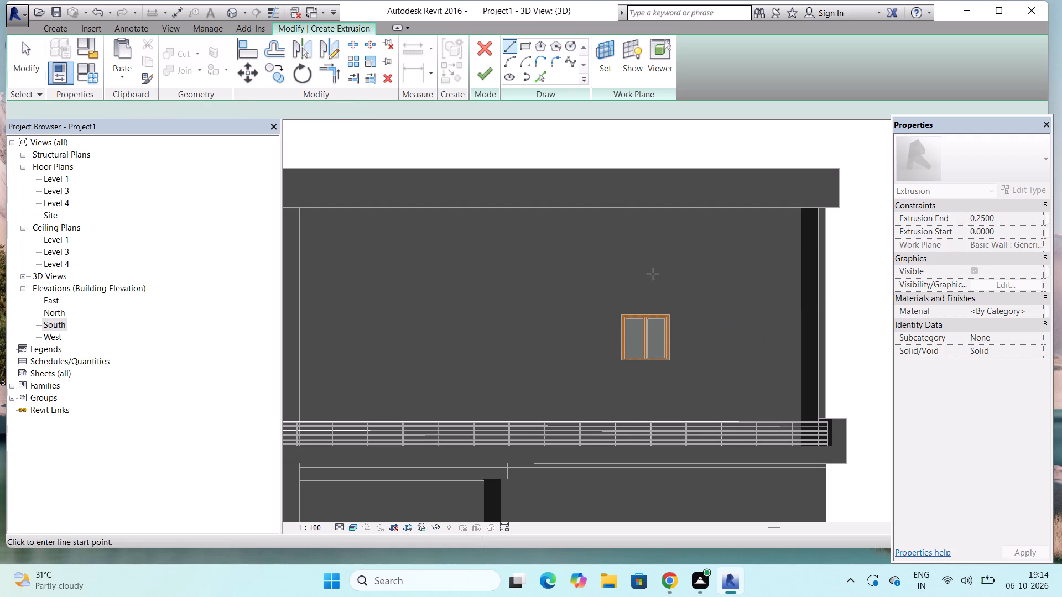
{"action": "left_click", "coordinate": [526, 49]}
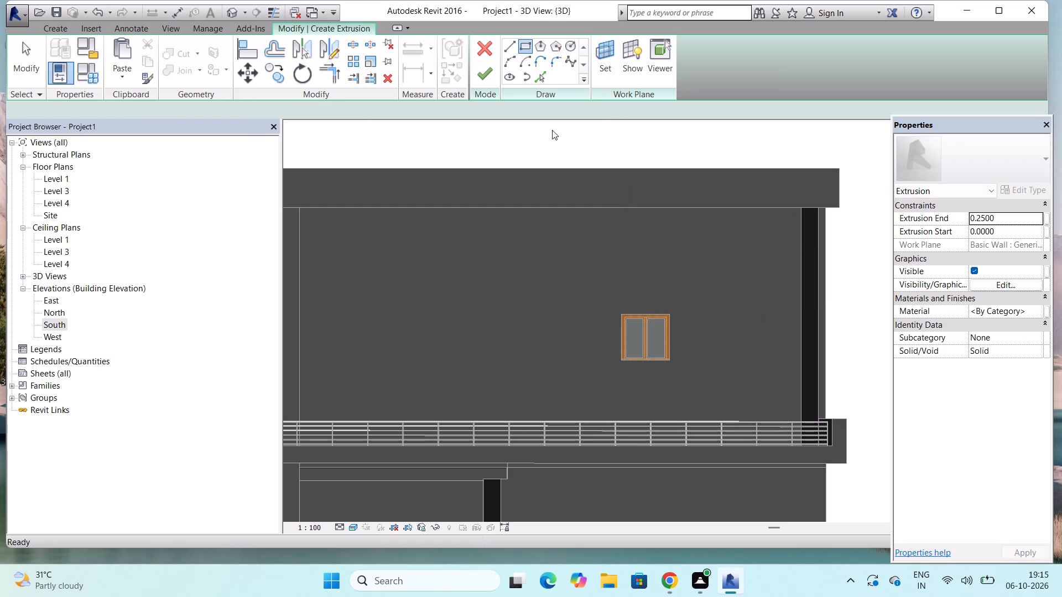
{"action": "left_click", "coordinate": [620, 292]}
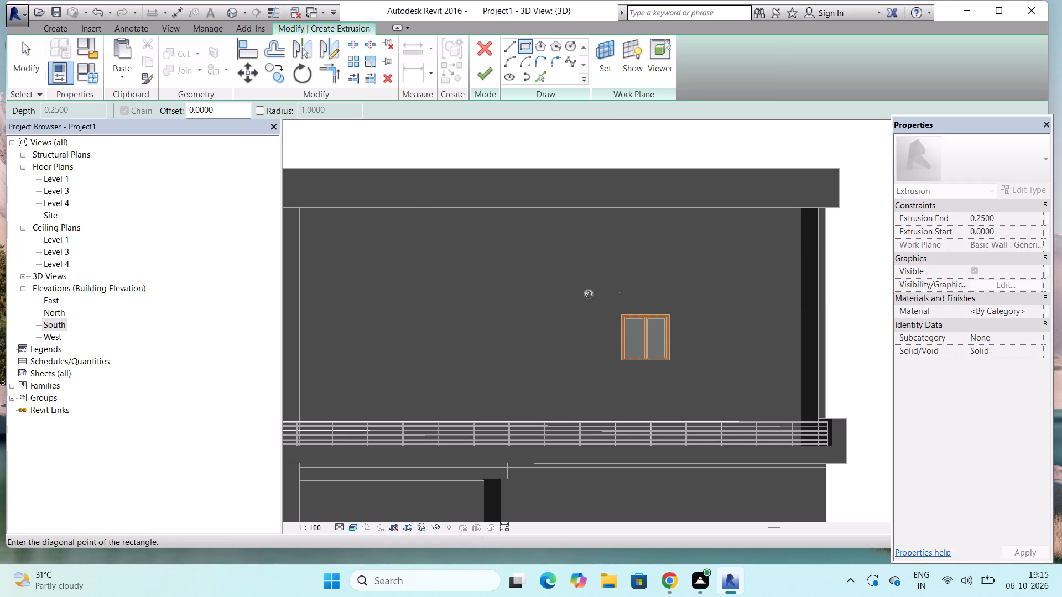
{"action": "key", "text": "Escape"}
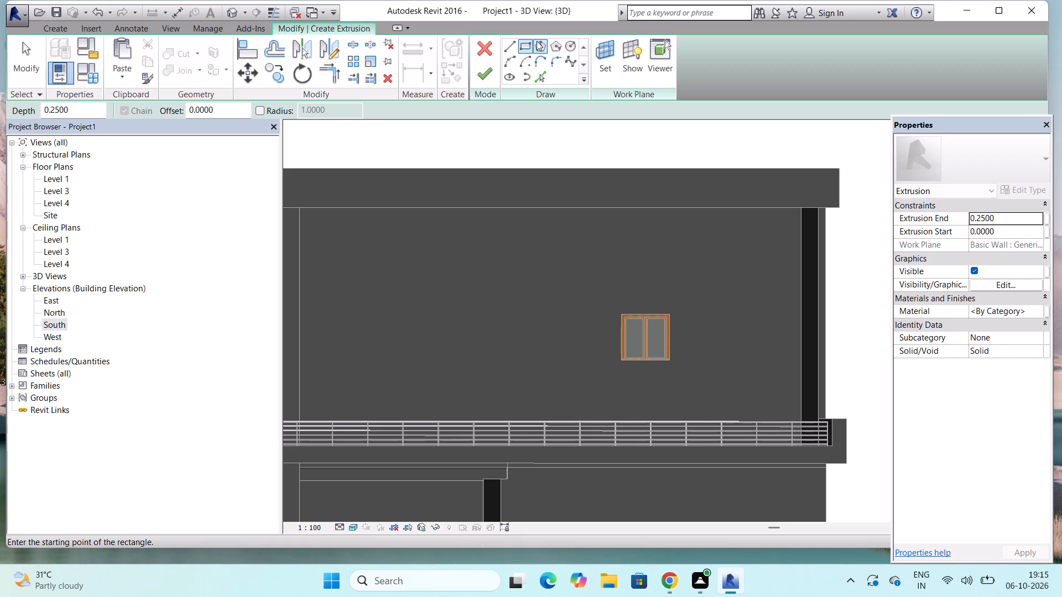
{"action": "left_click", "coordinate": [529, 41]}
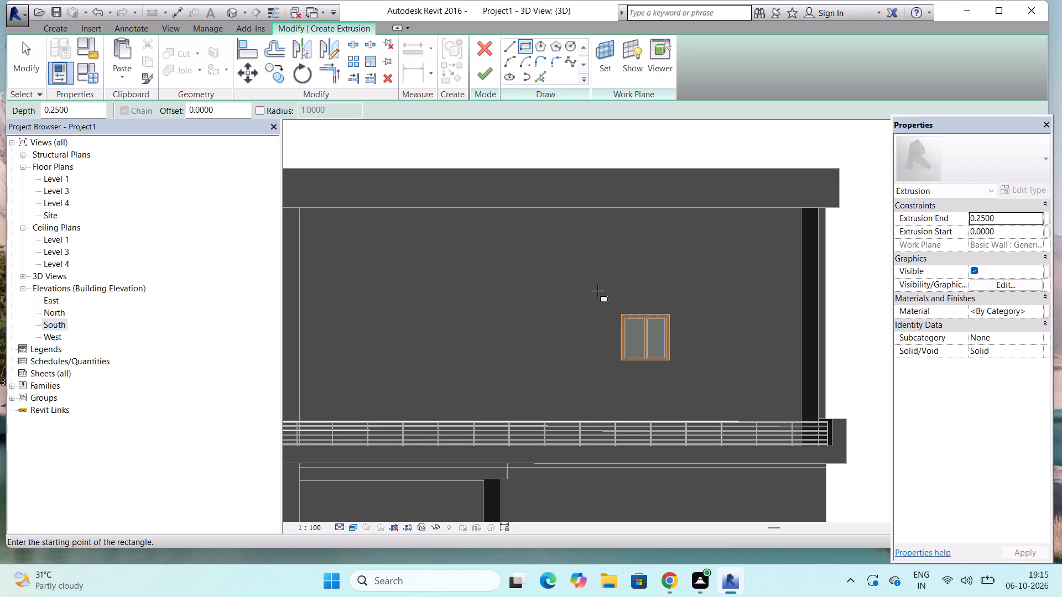
{"action": "left_click", "coordinate": [607, 296]}
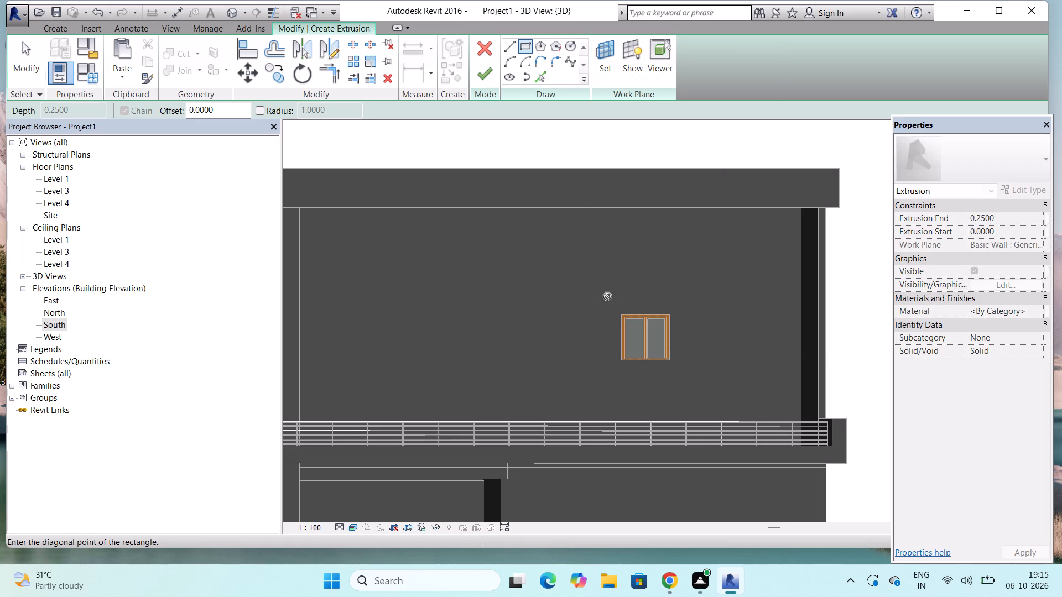
{"action": "left_click", "coordinate": [701, 305]}
Sketch a second rectangle about 2.3 m wide just above the ground-floor window beyond the entrance, and finish the extrusion at depth 0.25.
{"action": "scroll", "coordinate": [700, 256], "scroll_direction": "down", "scroll_amount": 6}
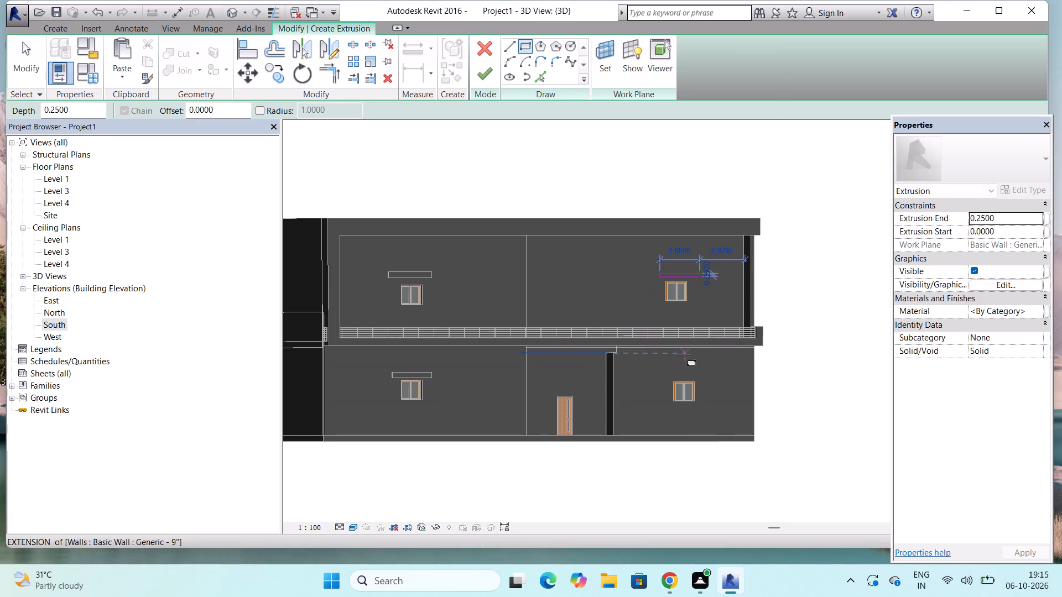
{"action": "scroll", "coordinate": [683, 364], "scroll_direction": "up", "scroll_amount": 6}
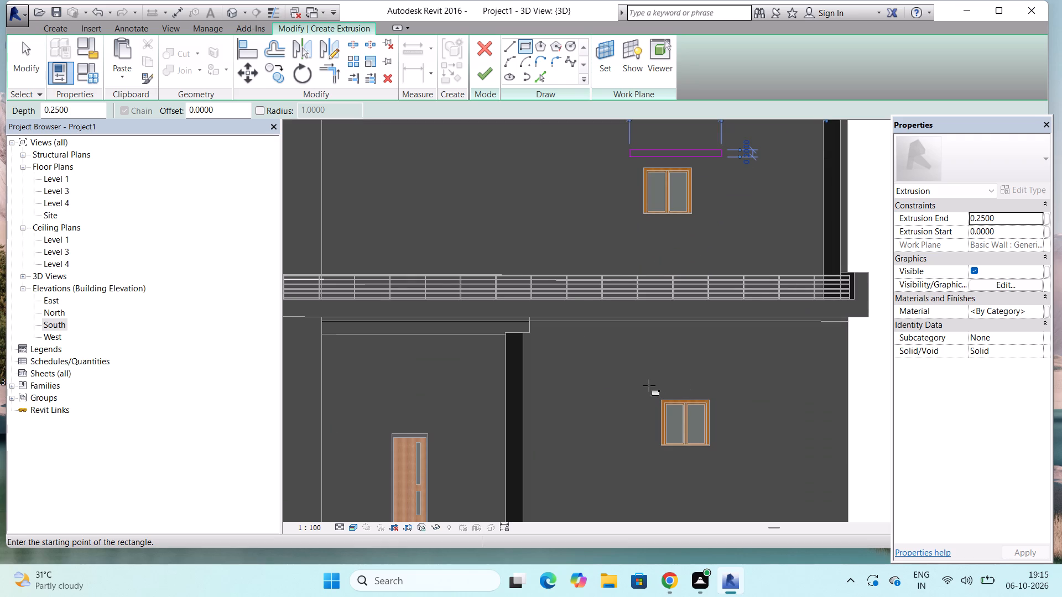
{"action": "left_click", "coordinate": [649, 380]}
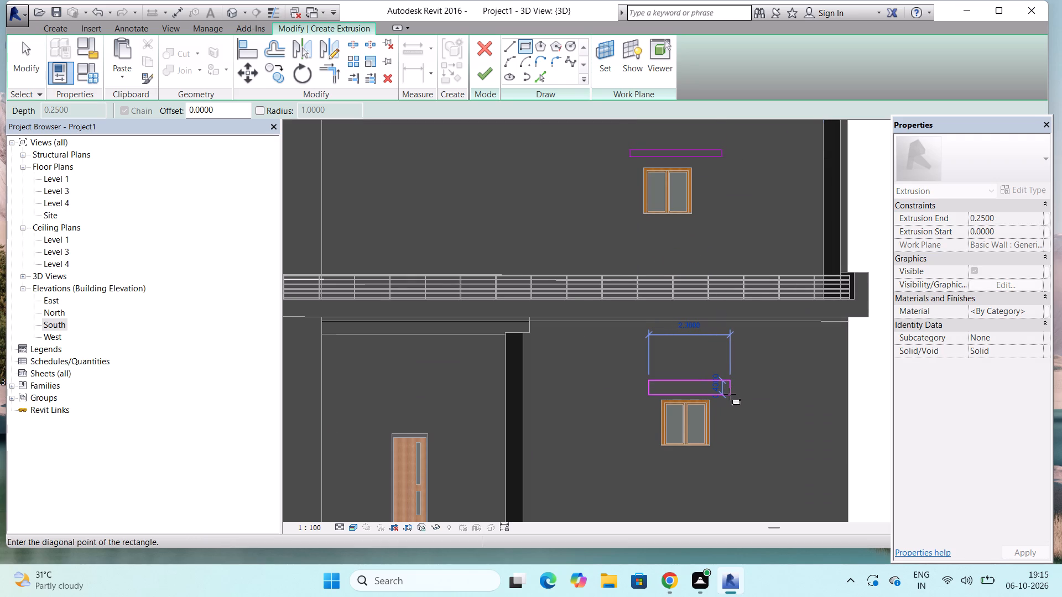
{"action": "left_click", "coordinate": [730, 394]}
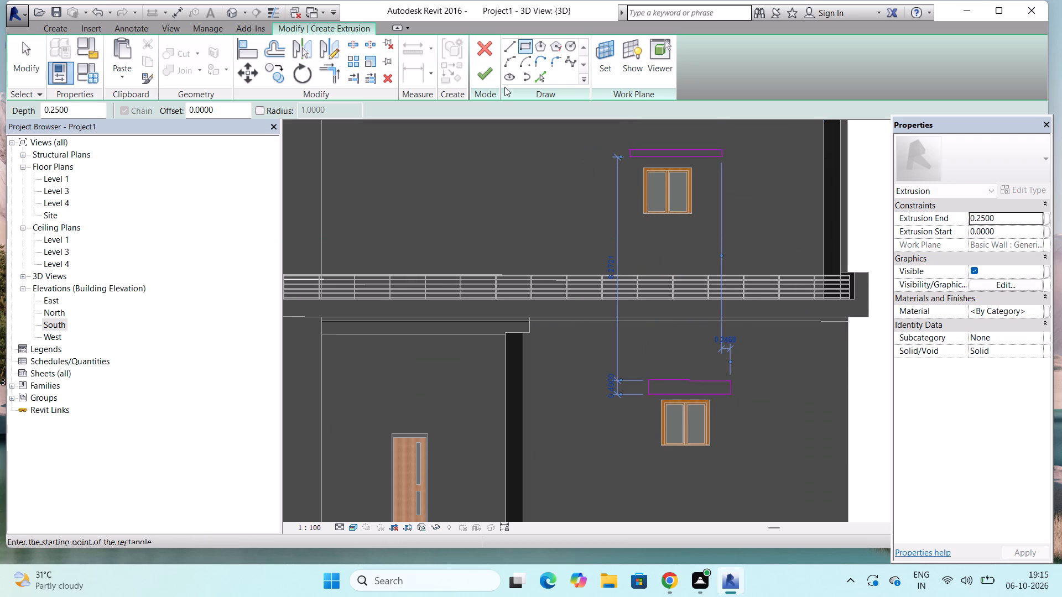
{"action": "left_click", "coordinate": [481, 71]}
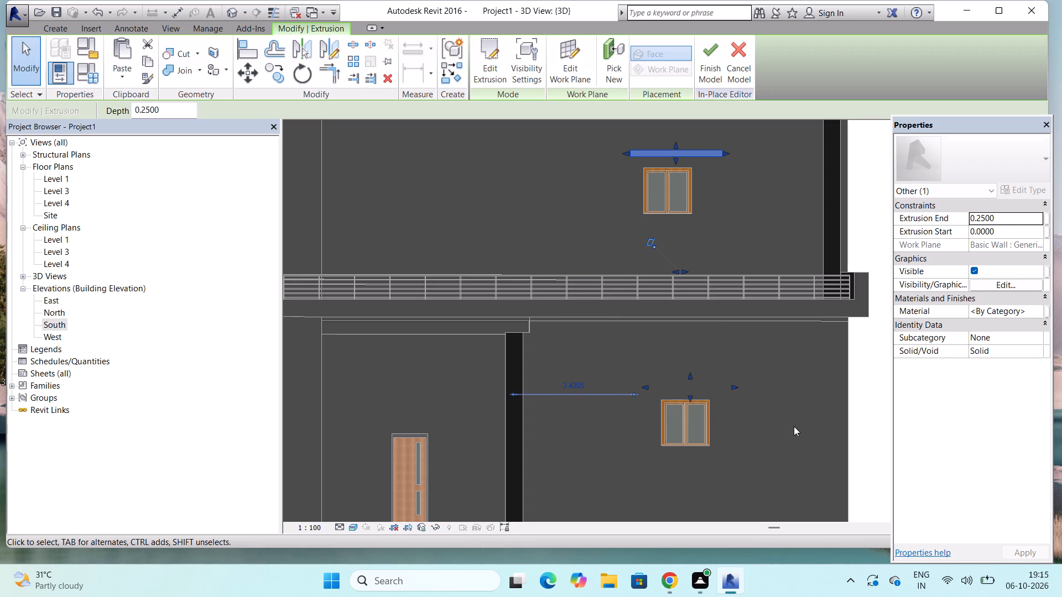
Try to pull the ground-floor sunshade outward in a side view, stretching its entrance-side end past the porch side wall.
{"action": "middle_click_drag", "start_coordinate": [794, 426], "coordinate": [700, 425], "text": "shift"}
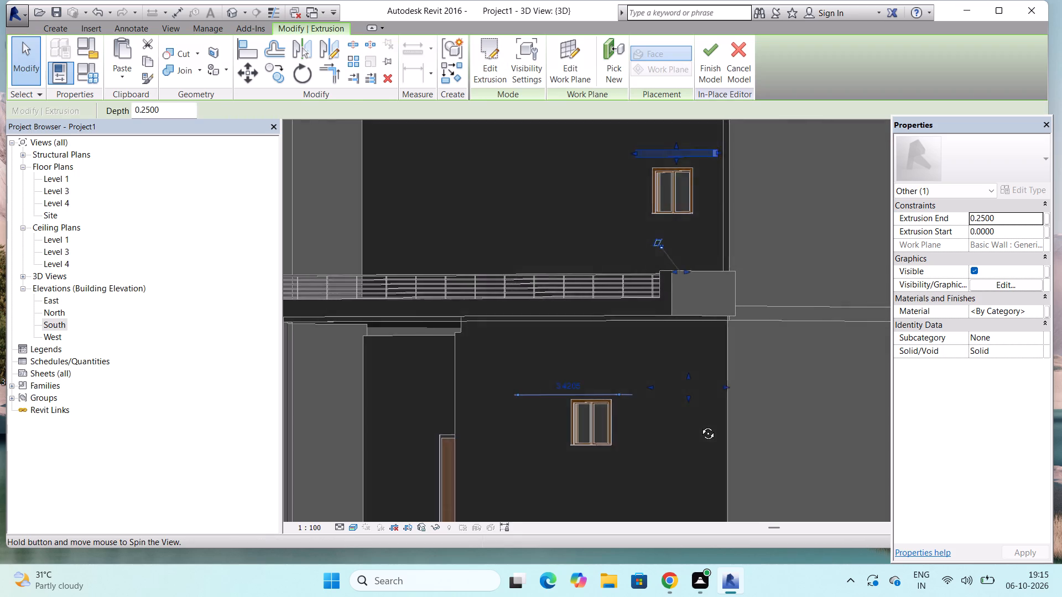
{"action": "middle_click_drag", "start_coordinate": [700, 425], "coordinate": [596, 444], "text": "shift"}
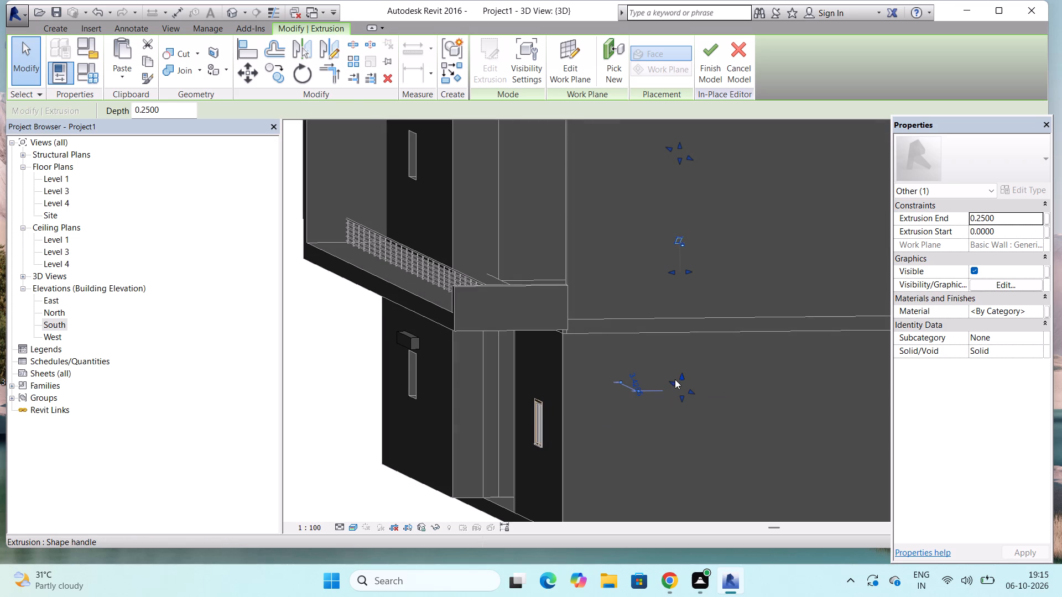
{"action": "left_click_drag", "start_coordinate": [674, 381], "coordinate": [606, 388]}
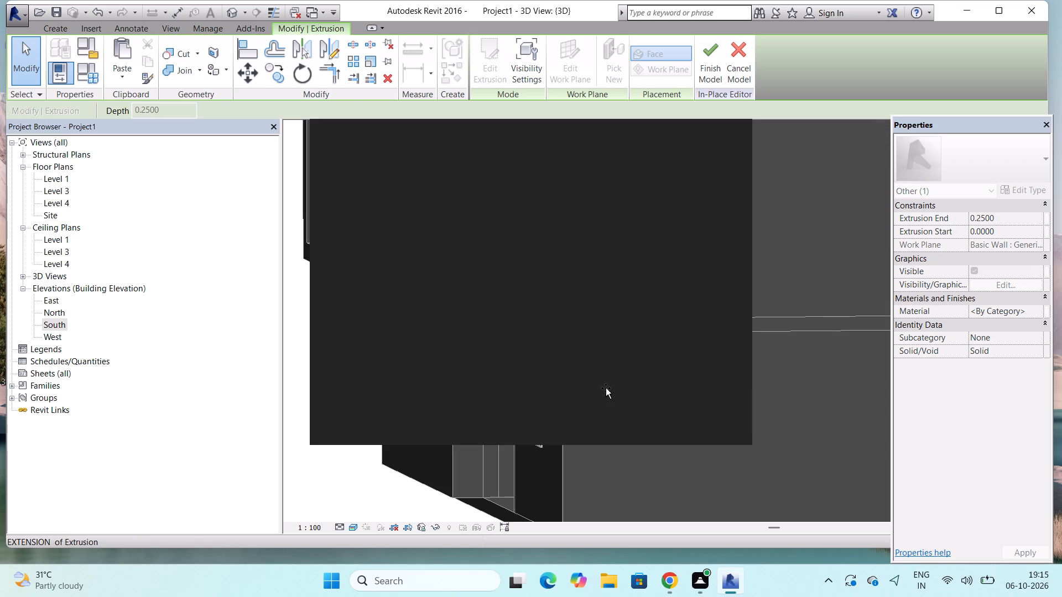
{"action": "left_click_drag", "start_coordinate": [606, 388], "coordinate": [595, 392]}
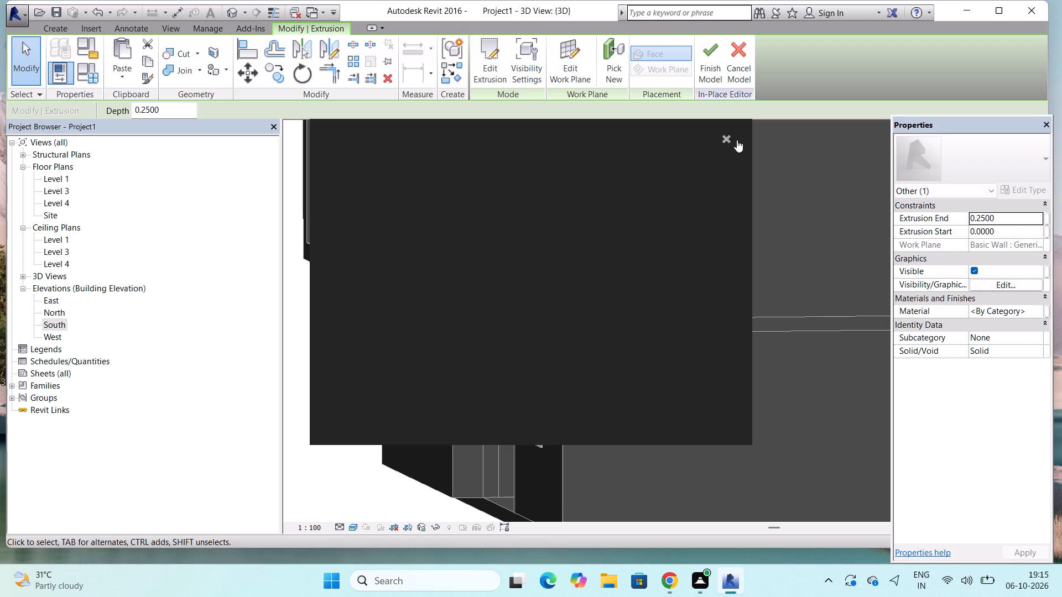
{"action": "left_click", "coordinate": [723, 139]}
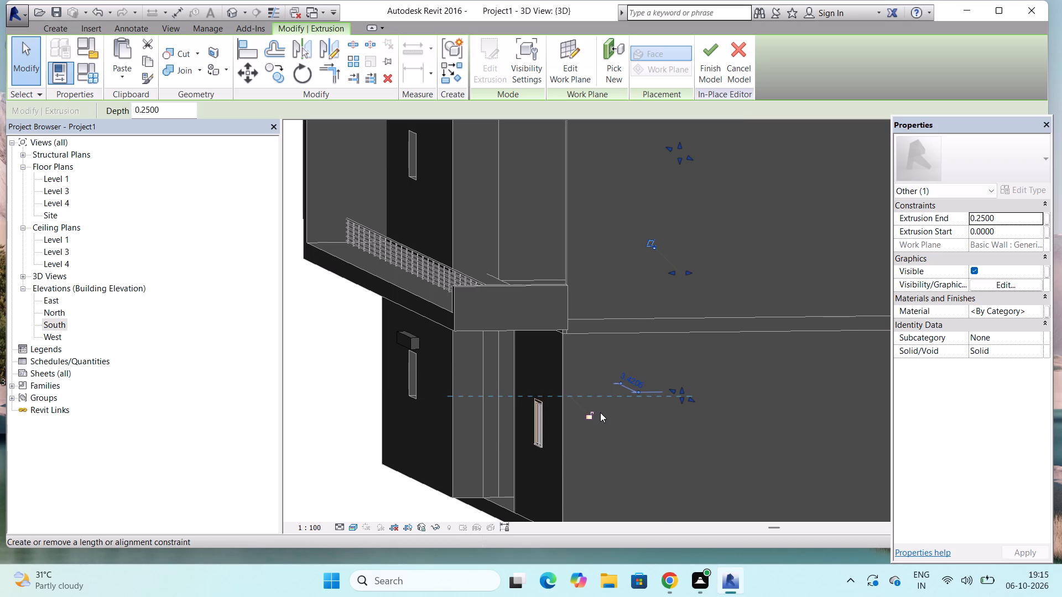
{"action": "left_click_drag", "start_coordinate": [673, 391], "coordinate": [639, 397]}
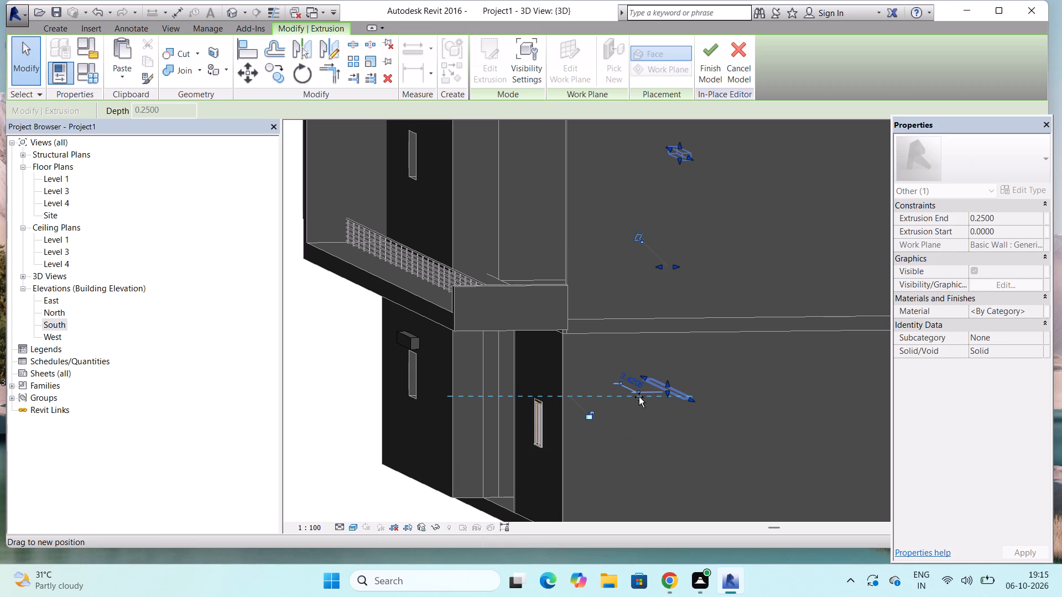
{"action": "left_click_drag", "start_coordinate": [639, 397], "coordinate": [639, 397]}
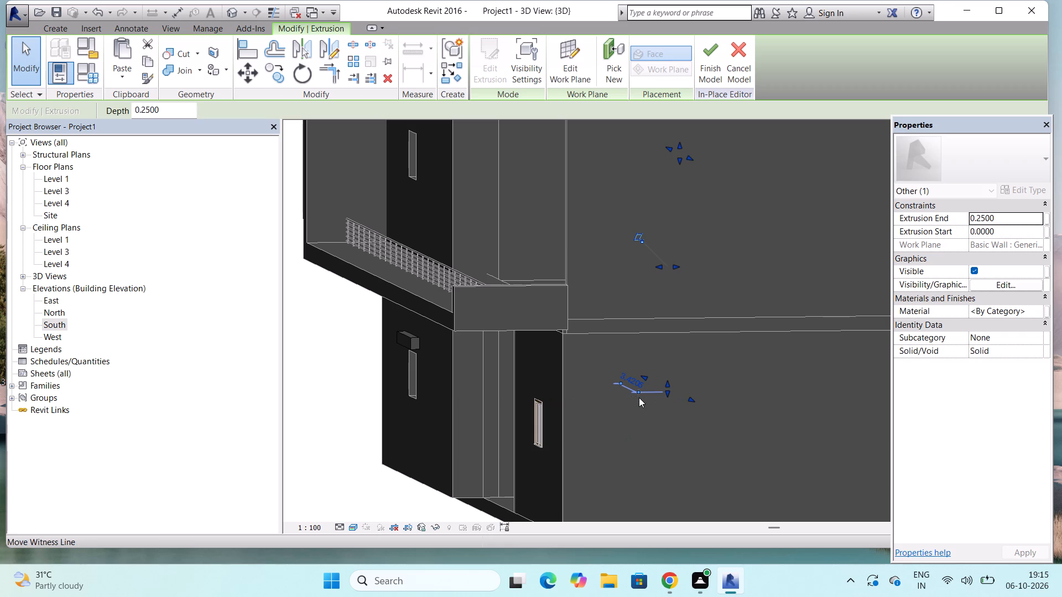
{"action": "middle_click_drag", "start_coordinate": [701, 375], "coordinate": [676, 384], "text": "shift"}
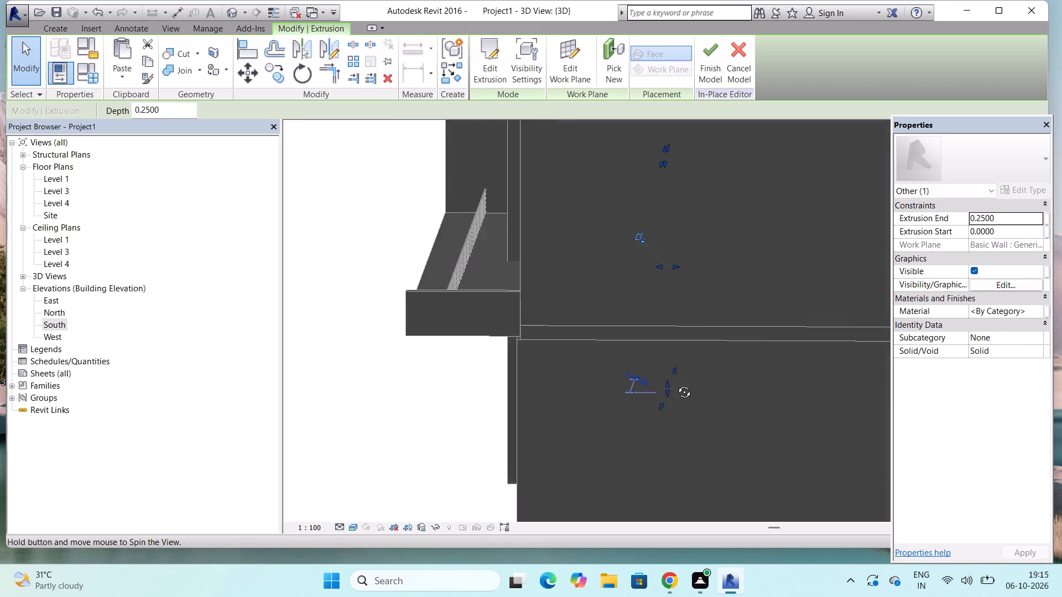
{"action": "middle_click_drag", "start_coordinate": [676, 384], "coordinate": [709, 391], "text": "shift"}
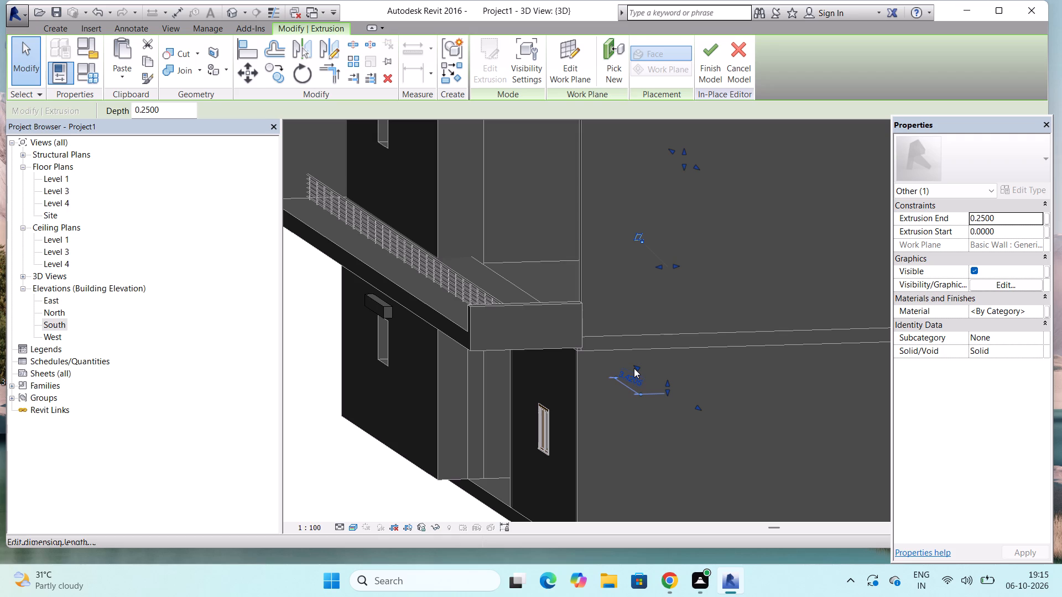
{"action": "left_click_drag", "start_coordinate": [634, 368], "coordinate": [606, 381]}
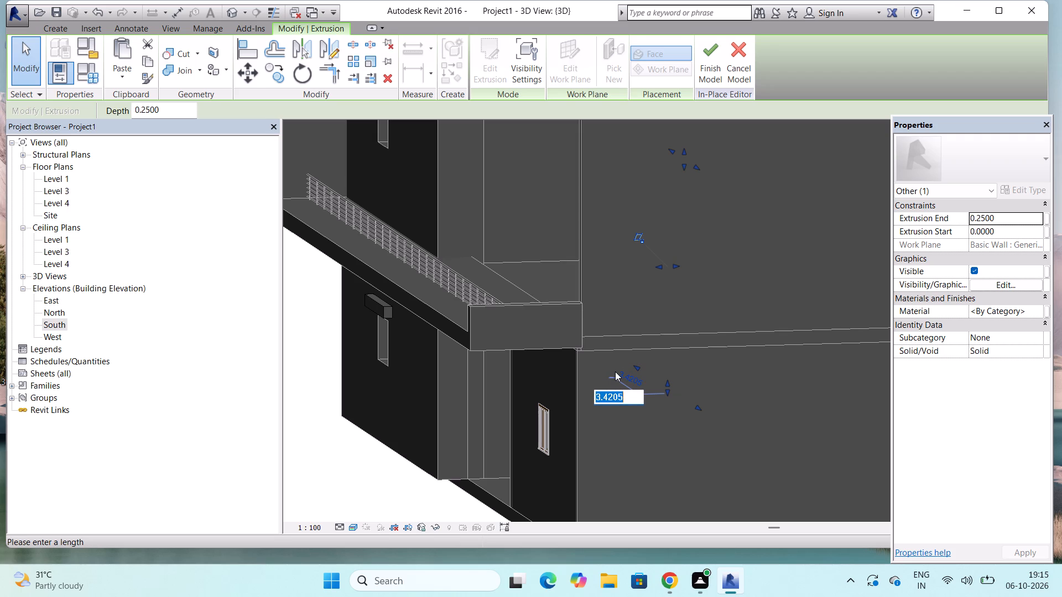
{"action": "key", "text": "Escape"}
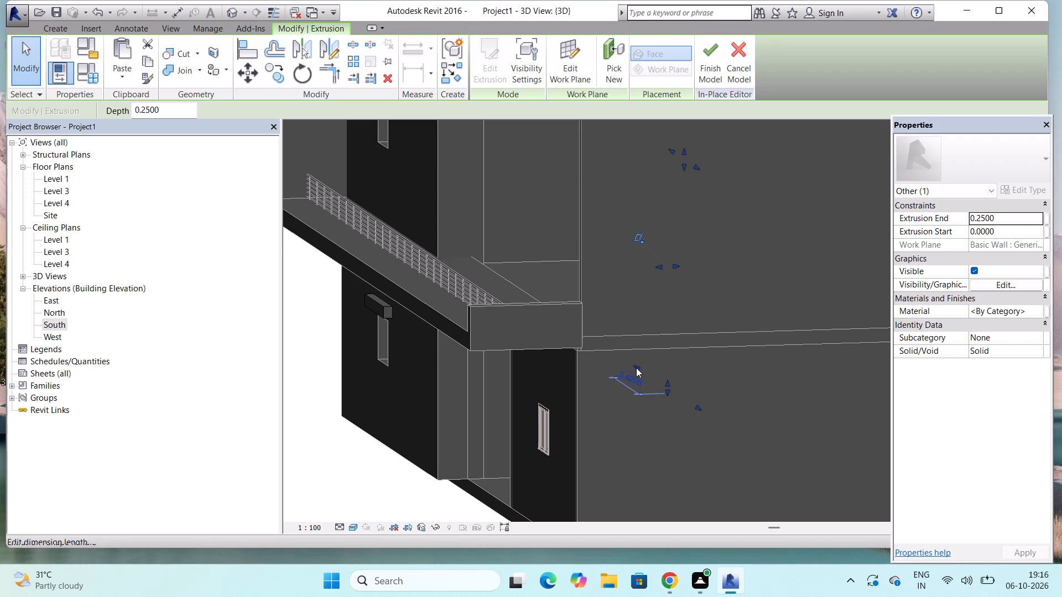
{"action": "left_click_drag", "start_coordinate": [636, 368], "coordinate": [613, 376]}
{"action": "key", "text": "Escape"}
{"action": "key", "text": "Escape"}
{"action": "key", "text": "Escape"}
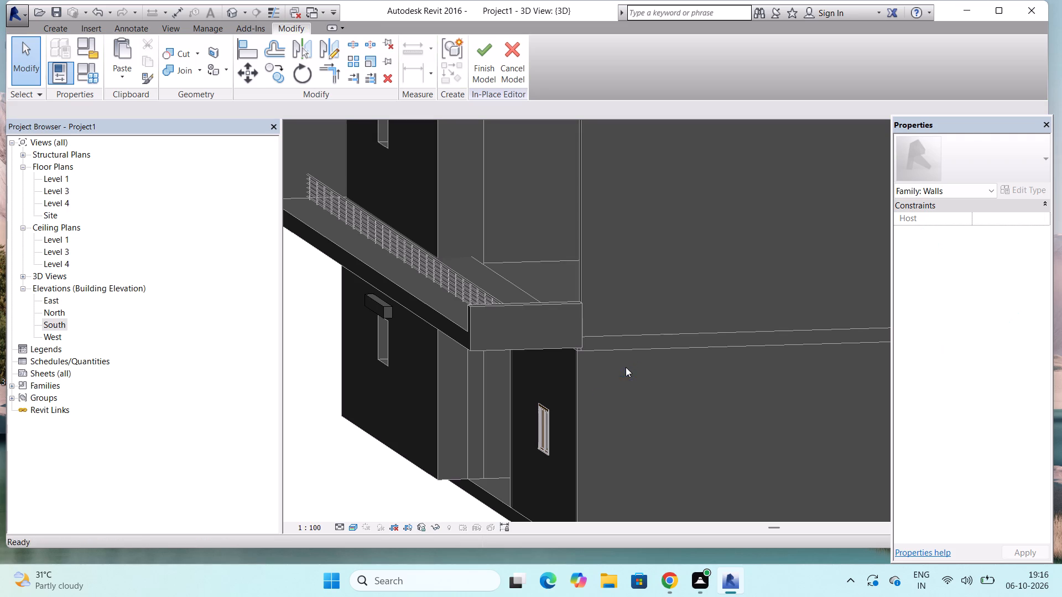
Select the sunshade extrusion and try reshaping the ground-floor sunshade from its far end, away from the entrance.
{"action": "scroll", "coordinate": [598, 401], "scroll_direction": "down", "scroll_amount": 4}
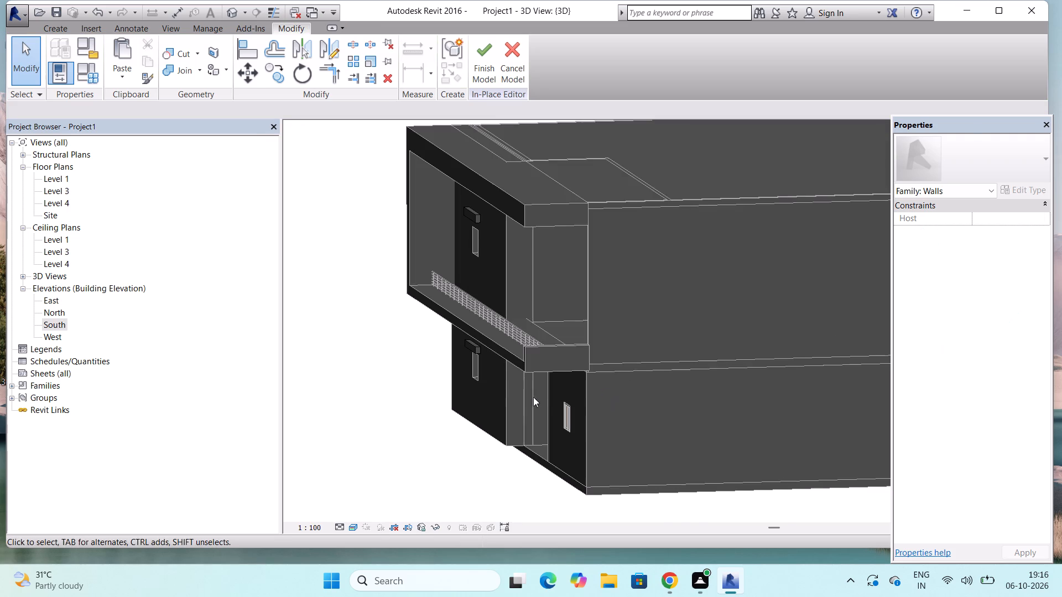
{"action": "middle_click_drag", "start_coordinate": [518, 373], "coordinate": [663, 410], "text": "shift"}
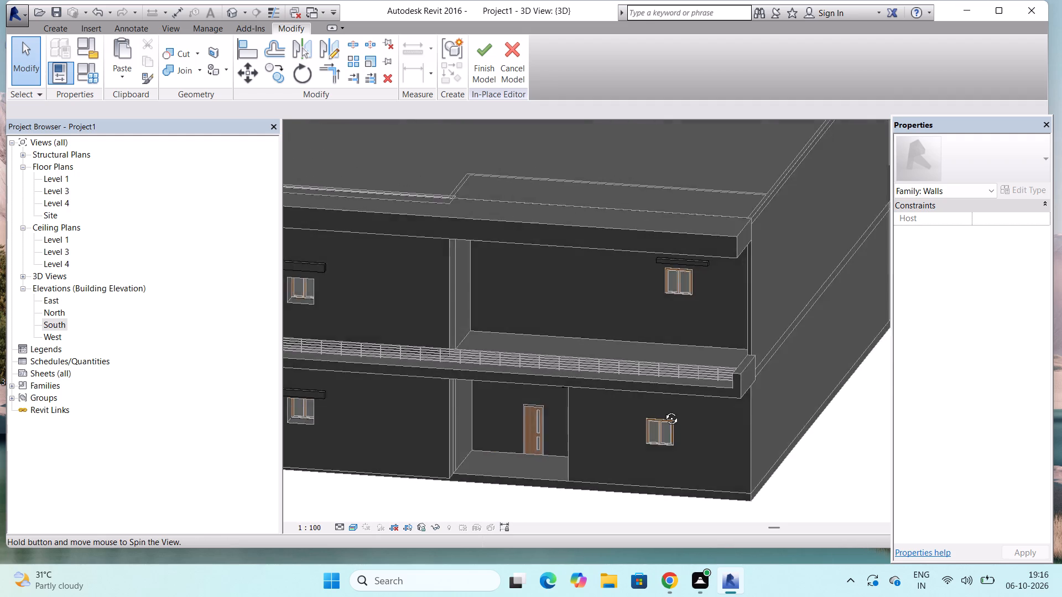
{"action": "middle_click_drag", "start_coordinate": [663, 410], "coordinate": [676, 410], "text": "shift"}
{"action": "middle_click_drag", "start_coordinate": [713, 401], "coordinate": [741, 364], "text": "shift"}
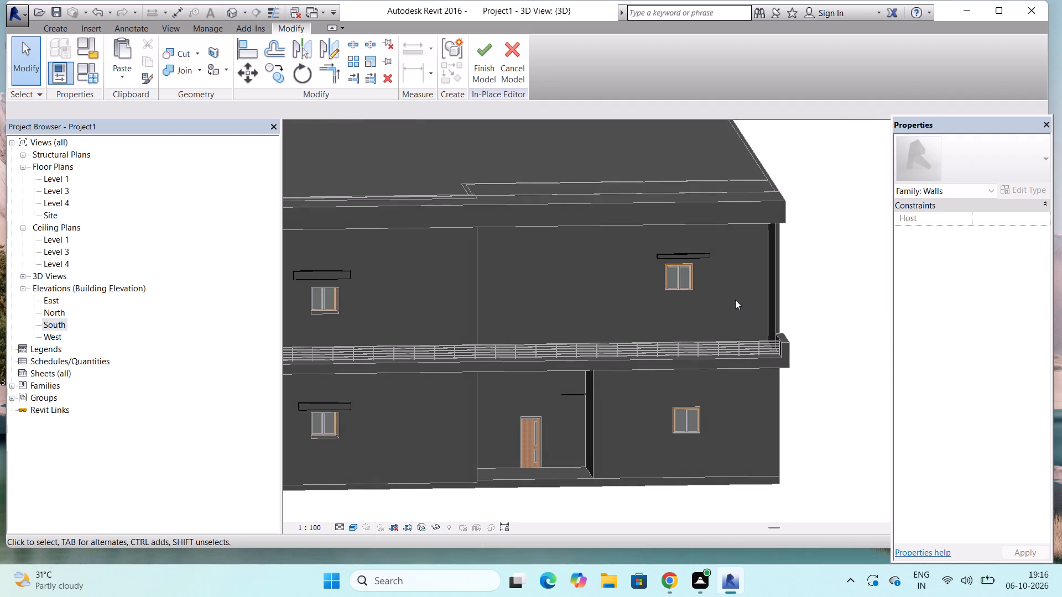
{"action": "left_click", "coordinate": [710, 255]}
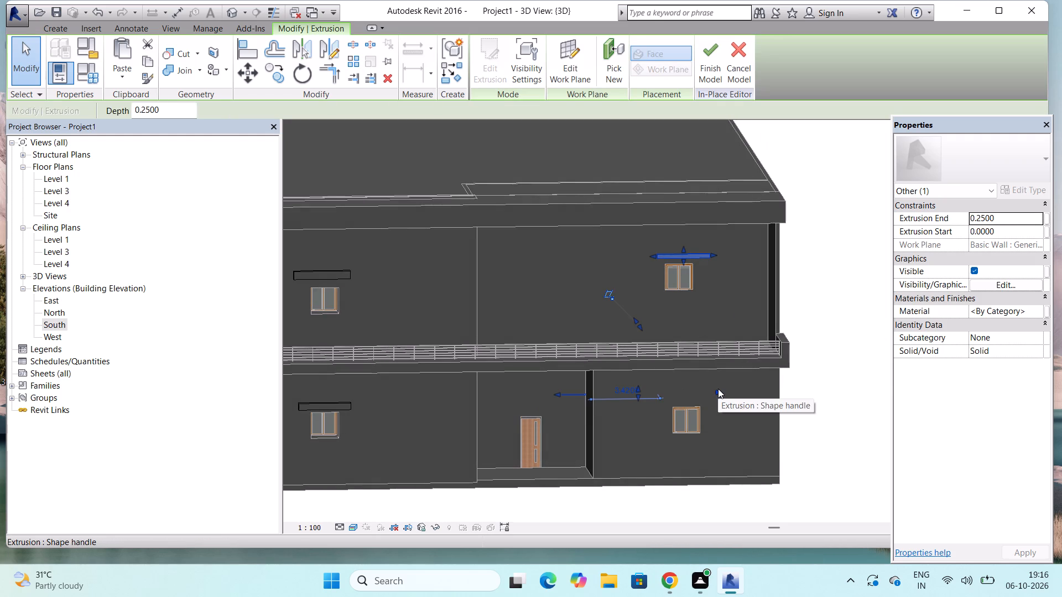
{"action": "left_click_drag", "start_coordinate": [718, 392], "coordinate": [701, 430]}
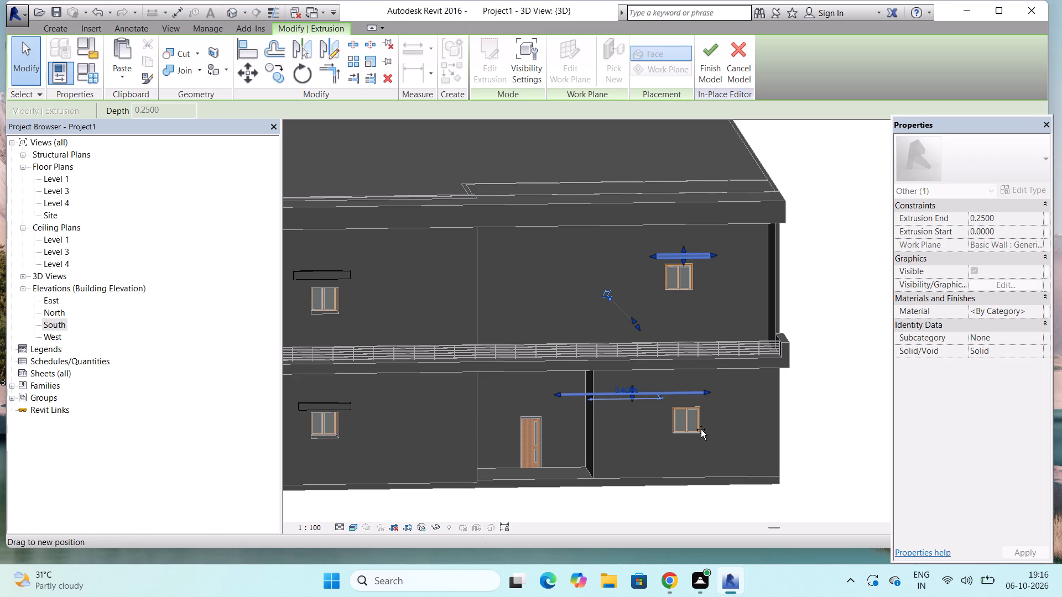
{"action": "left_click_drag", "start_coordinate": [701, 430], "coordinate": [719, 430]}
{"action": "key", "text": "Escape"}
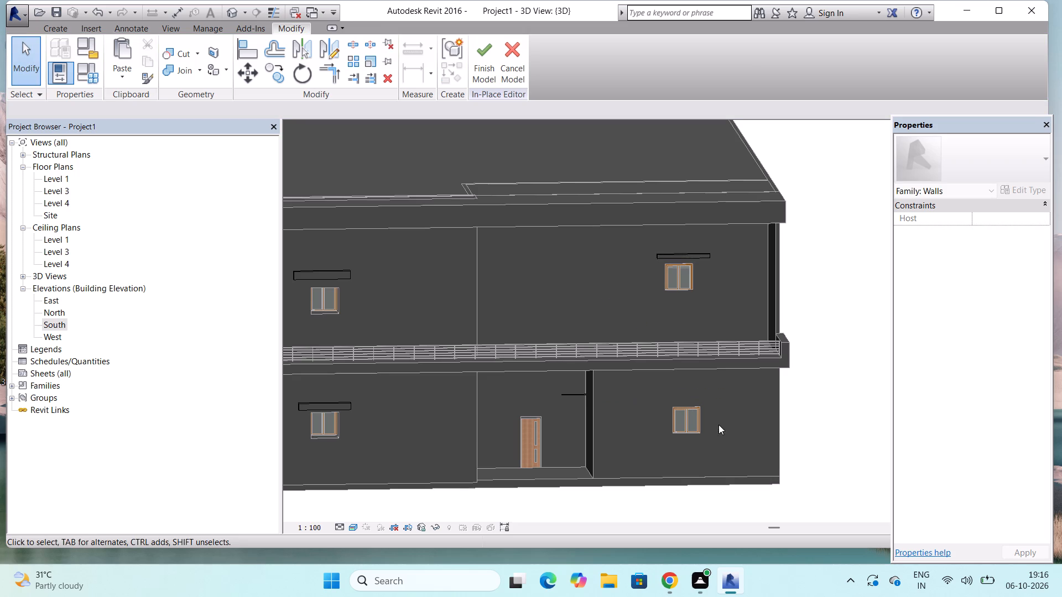
Shorten the ground-floor sunshade from its entrance-side end so that it spans just above the window beyond the entrance.
{"action": "middle_click_drag", "start_coordinate": [847, 285], "coordinate": [856, 290], "text": "shift"}
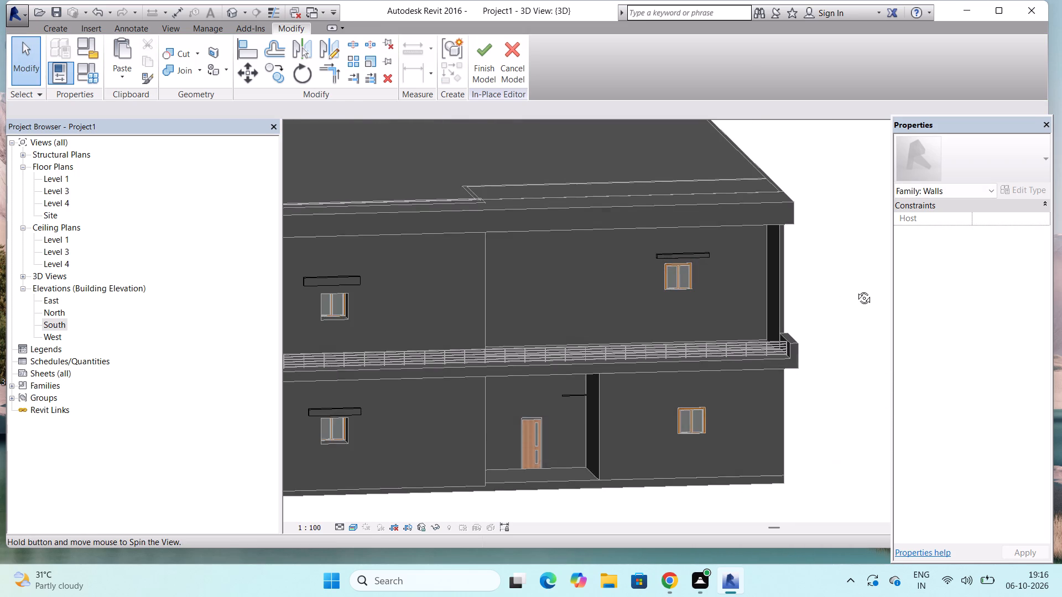
{"action": "middle_click_drag", "start_coordinate": [856, 290], "coordinate": [858, 290], "text": "shift"}
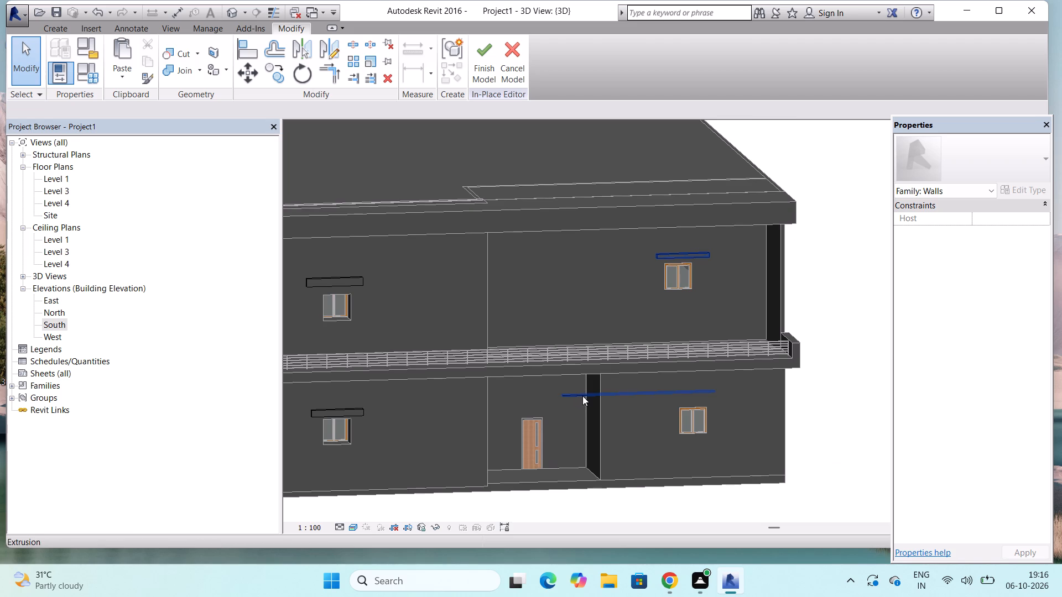
{"action": "left_click", "coordinate": [582, 396]}
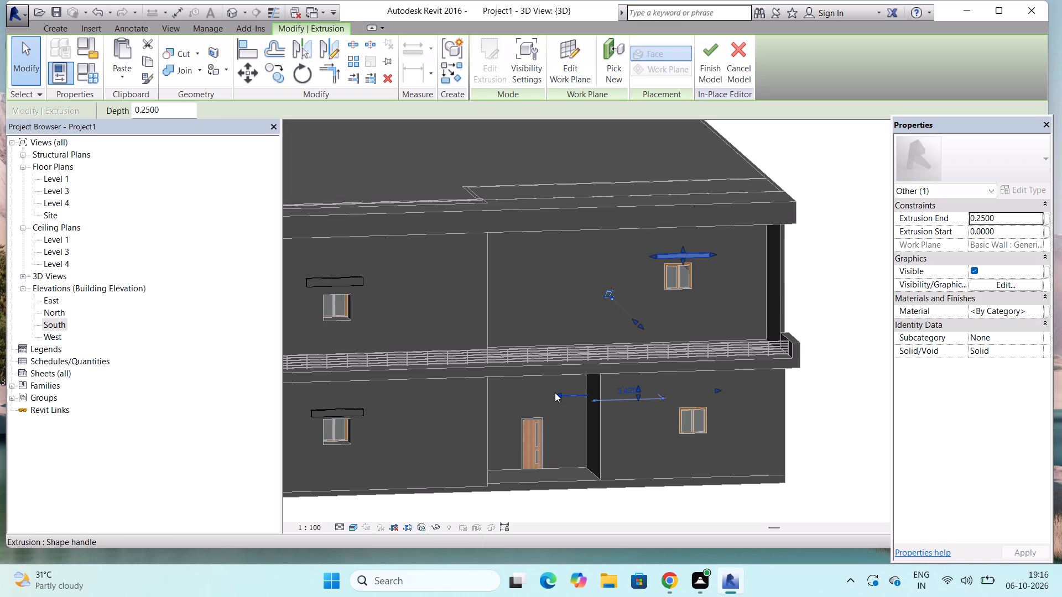
{"action": "left_click_drag", "start_coordinate": [555, 392], "coordinate": [652, 391]}
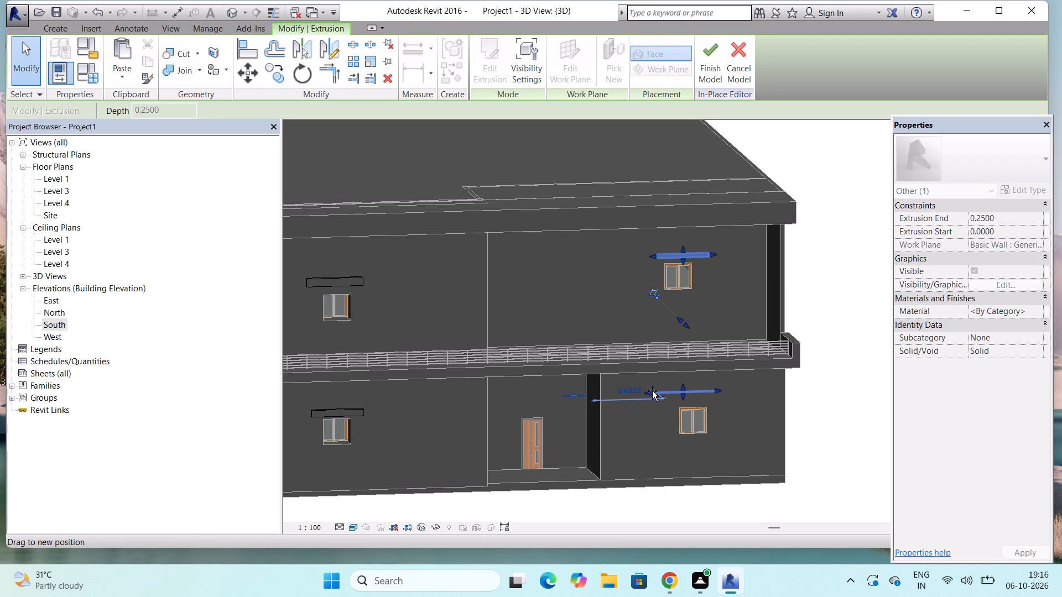
{"action": "left_click_drag", "start_coordinate": [652, 391], "coordinate": [661, 391]}
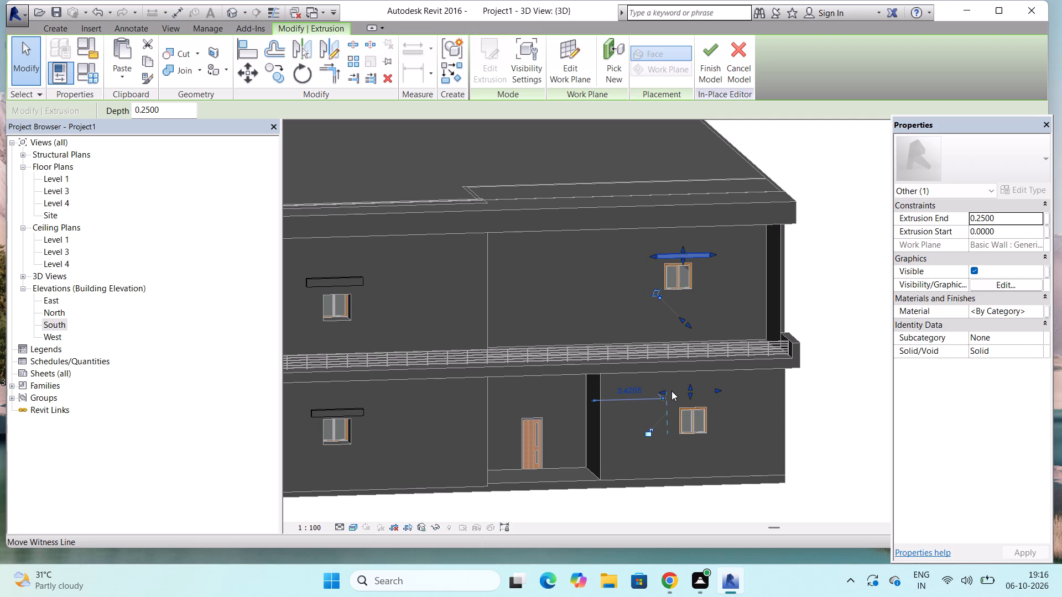
Extend the extrusion of the two linked sunshades outward from the wall to a depth of 4.0.
{"action": "middle_click_drag", "start_coordinate": [829, 386], "coordinate": [574, 421], "text": "shift"}
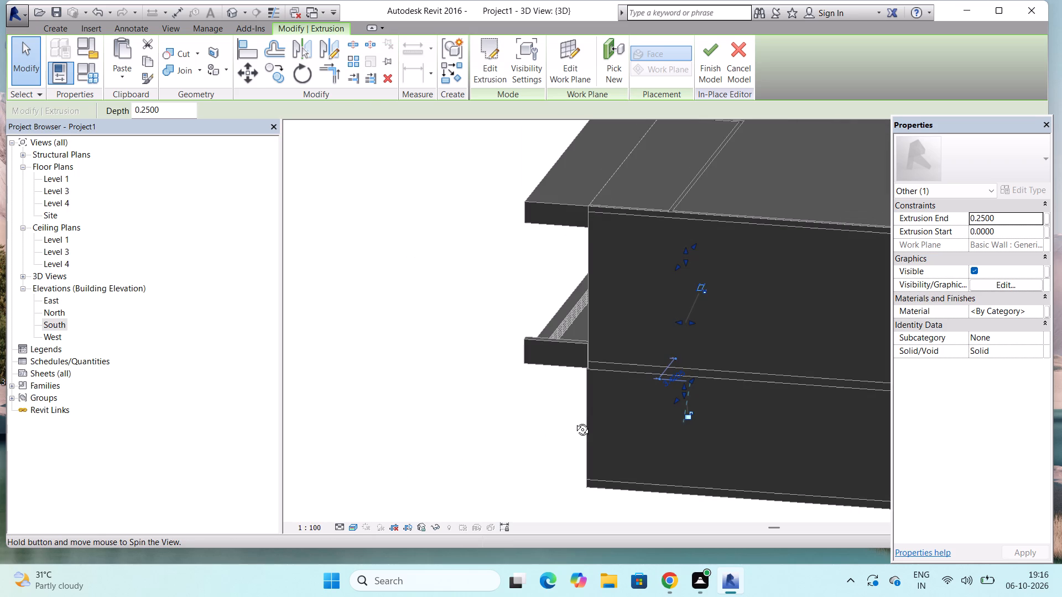
{"action": "middle_click_drag", "start_coordinate": [574, 421], "coordinate": [546, 421], "text": "shift"}
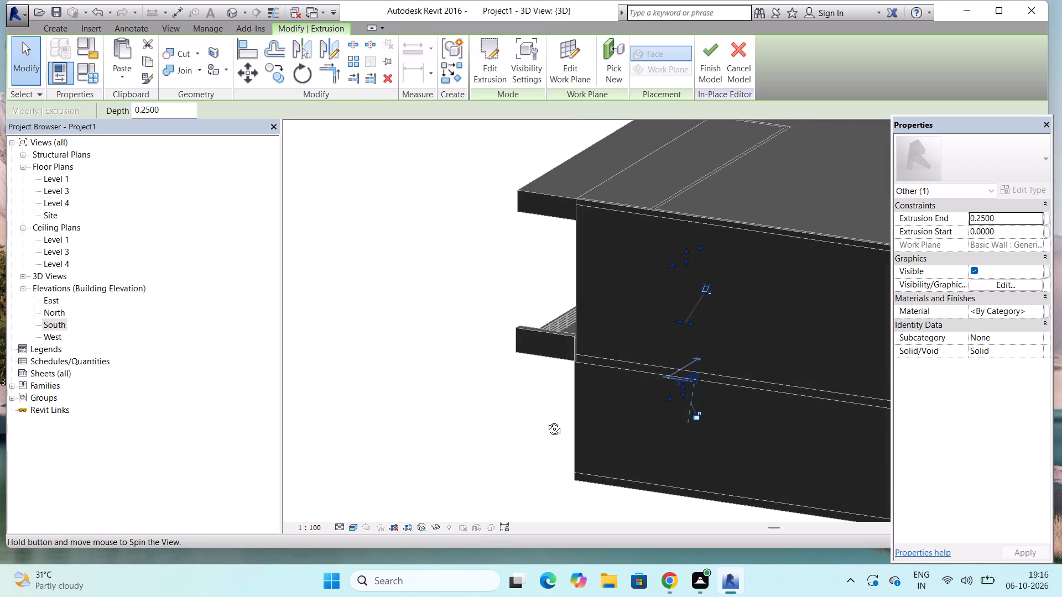
{"action": "middle_click_drag", "start_coordinate": [546, 421], "coordinate": [624, 427], "text": "shift"}
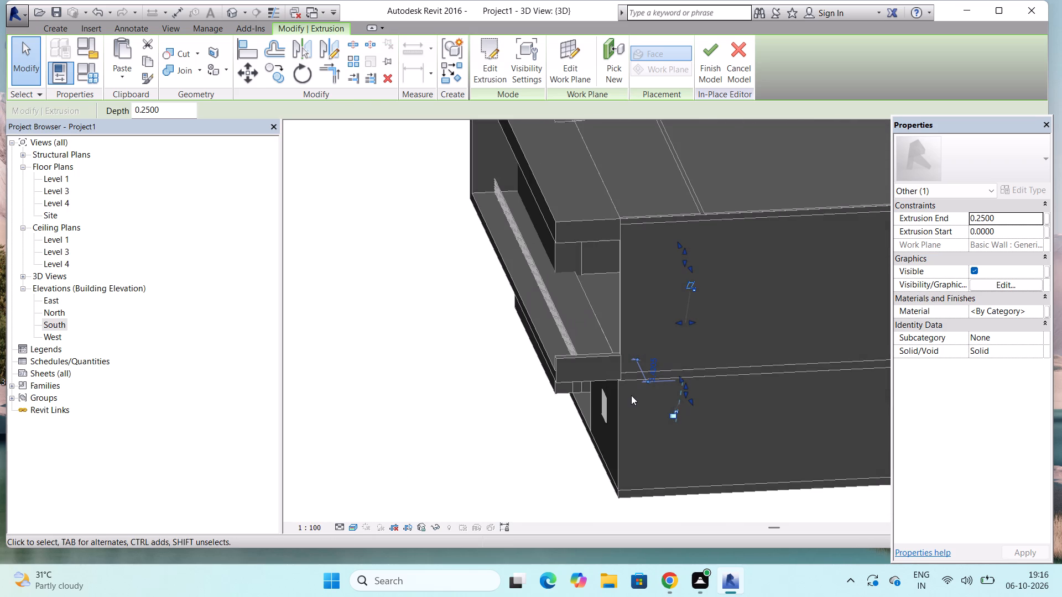
{"action": "scroll", "coordinate": [631, 395], "scroll_direction": "up", "scroll_amount": 2}
{"action": "scroll", "coordinate": [751, 415], "scroll_direction": "up", "scroll_amount": 3}
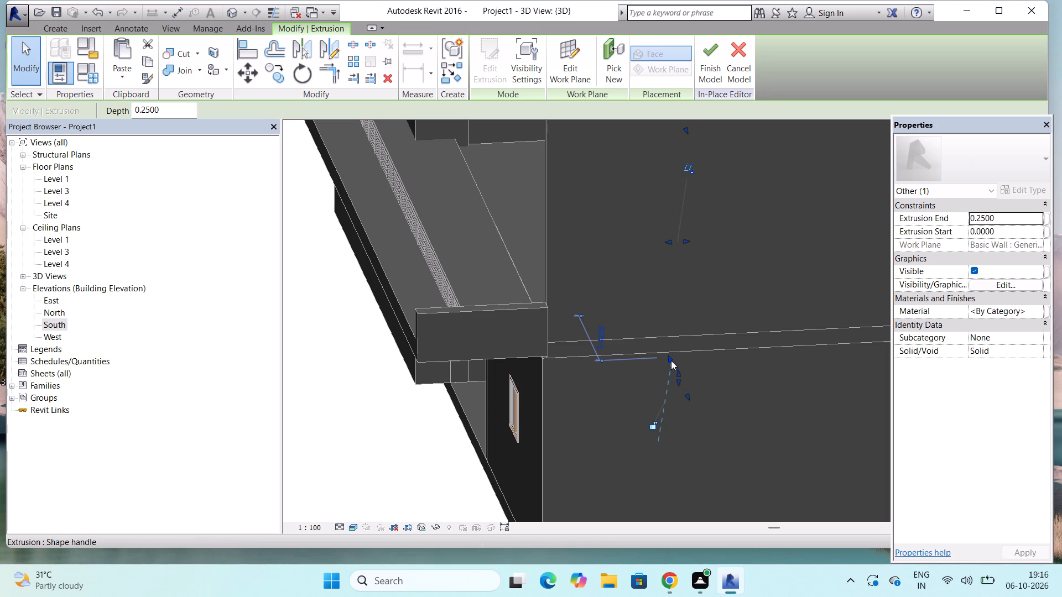
{"action": "scroll", "coordinate": [684, 395], "scroll_direction": "down", "scroll_amount": 2}
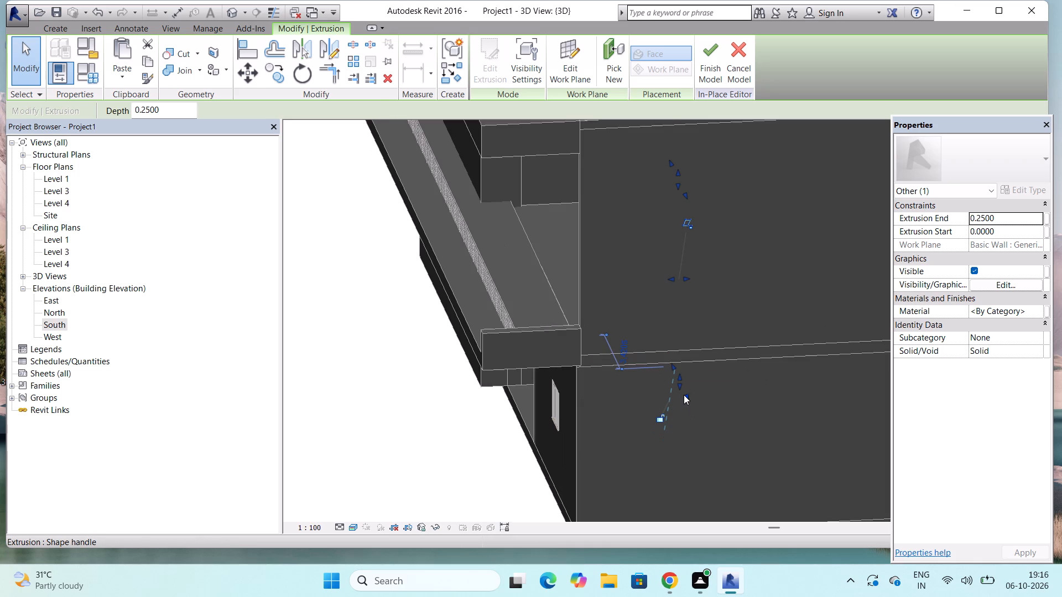
{"action": "left_click_drag", "start_coordinate": [673, 278], "coordinate": [611, 295]}
{"action": "scroll", "coordinate": [673, 278], "scroll_direction": "down", "scroll_amount": 1}
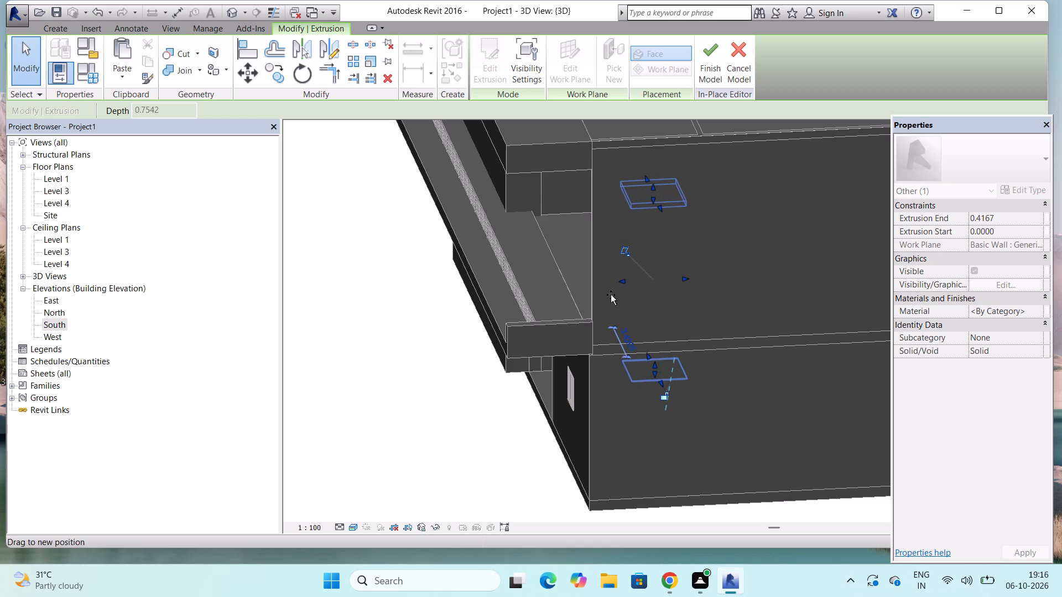
{"action": "left_click_drag", "start_coordinate": [611, 295], "coordinate": [579, 298]}
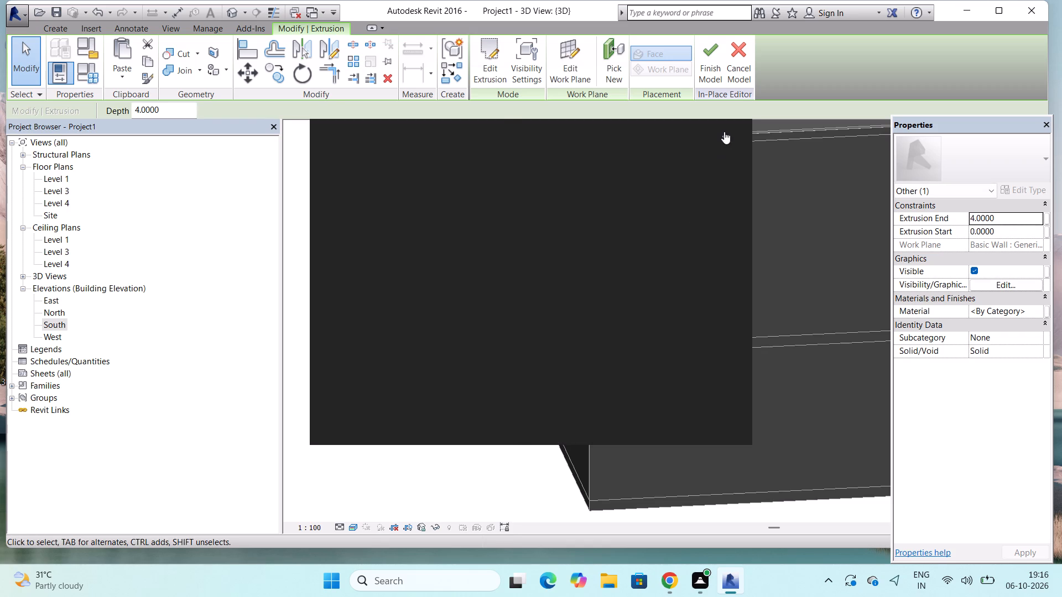
{"action": "left_click", "coordinate": [724, 132]}
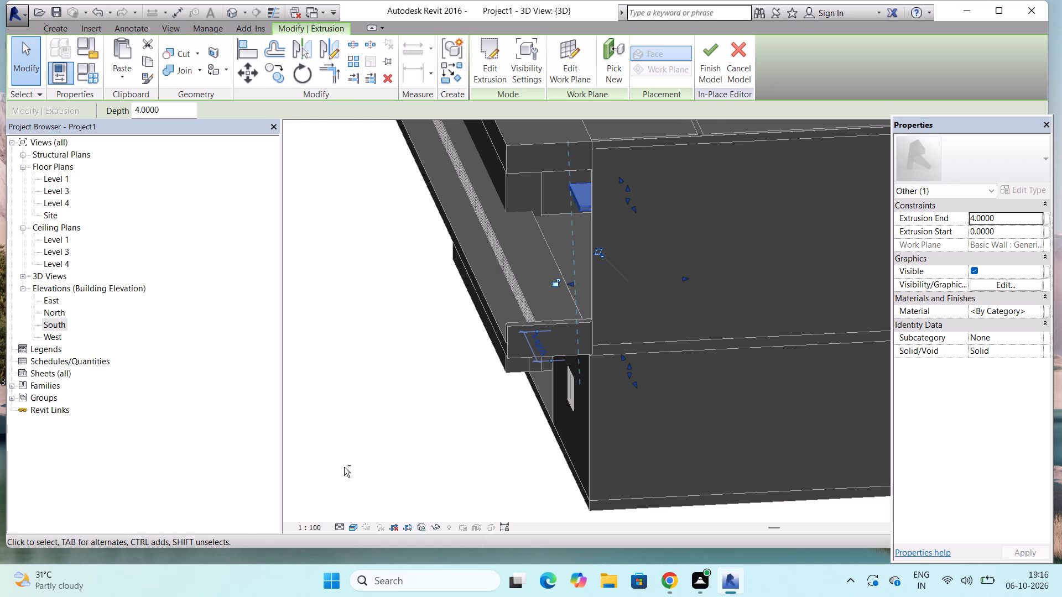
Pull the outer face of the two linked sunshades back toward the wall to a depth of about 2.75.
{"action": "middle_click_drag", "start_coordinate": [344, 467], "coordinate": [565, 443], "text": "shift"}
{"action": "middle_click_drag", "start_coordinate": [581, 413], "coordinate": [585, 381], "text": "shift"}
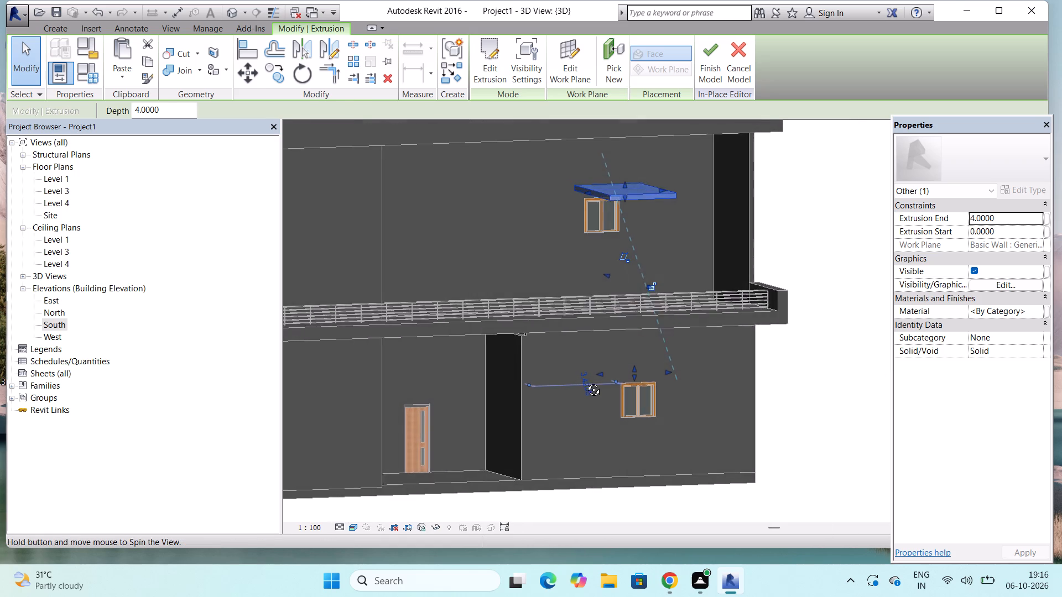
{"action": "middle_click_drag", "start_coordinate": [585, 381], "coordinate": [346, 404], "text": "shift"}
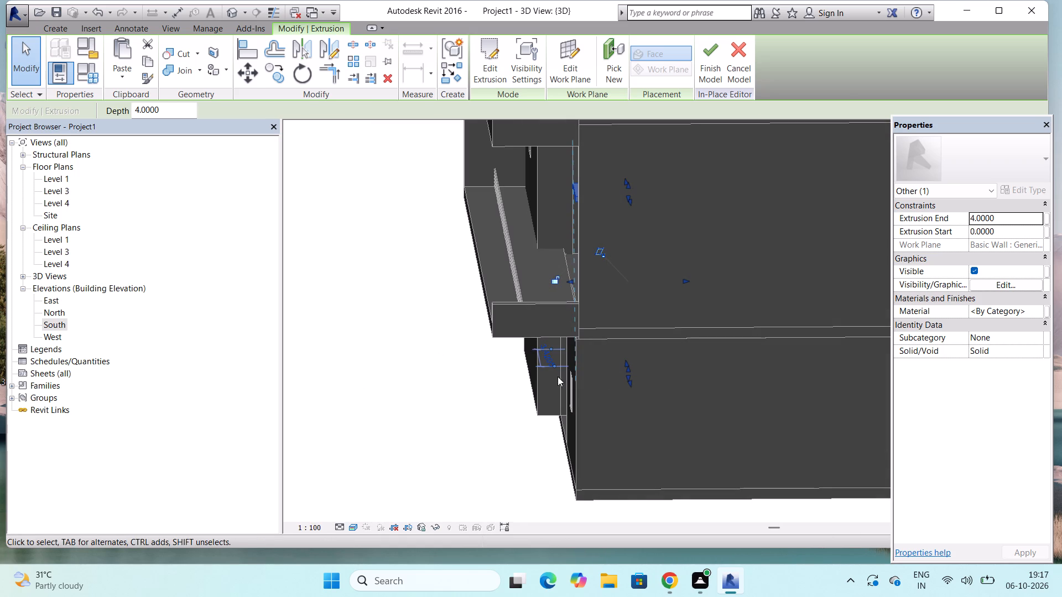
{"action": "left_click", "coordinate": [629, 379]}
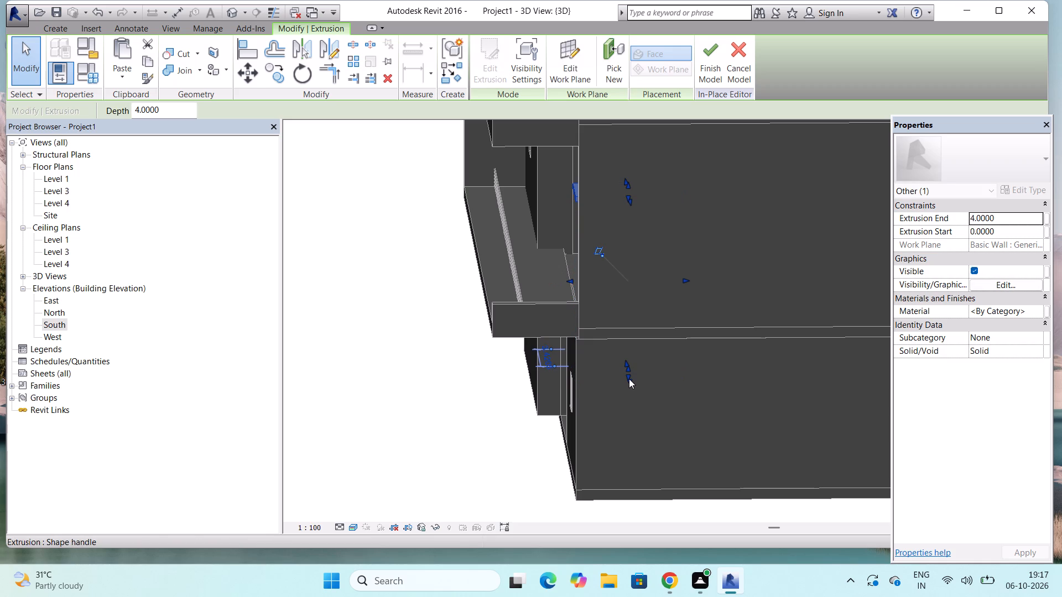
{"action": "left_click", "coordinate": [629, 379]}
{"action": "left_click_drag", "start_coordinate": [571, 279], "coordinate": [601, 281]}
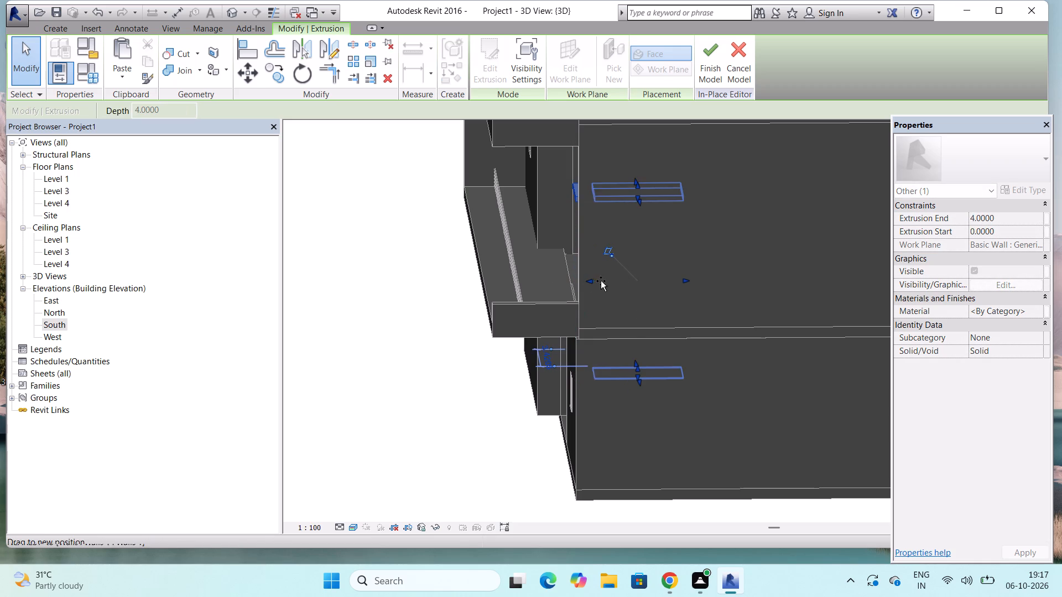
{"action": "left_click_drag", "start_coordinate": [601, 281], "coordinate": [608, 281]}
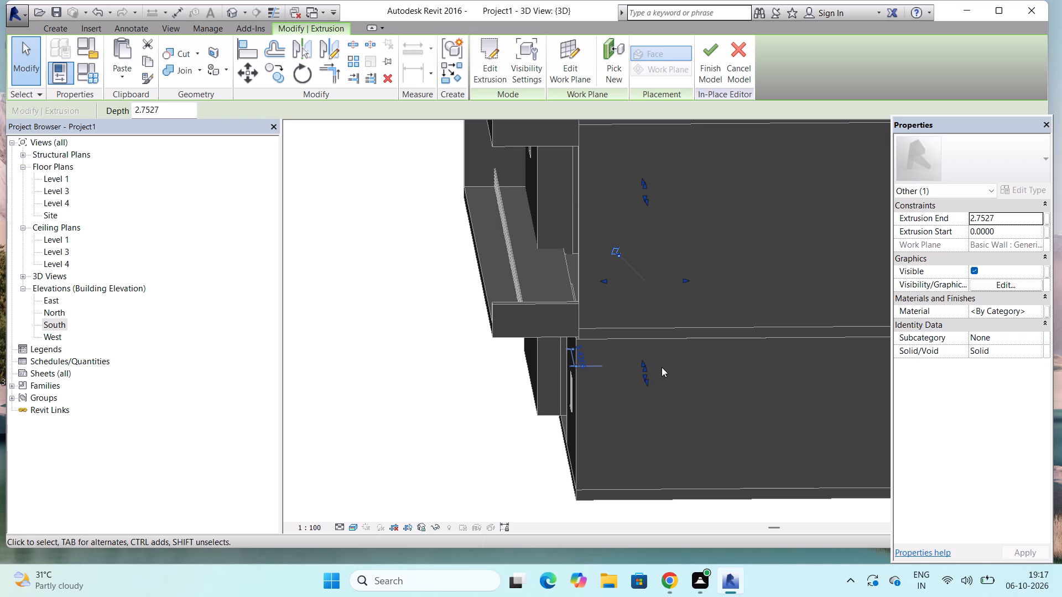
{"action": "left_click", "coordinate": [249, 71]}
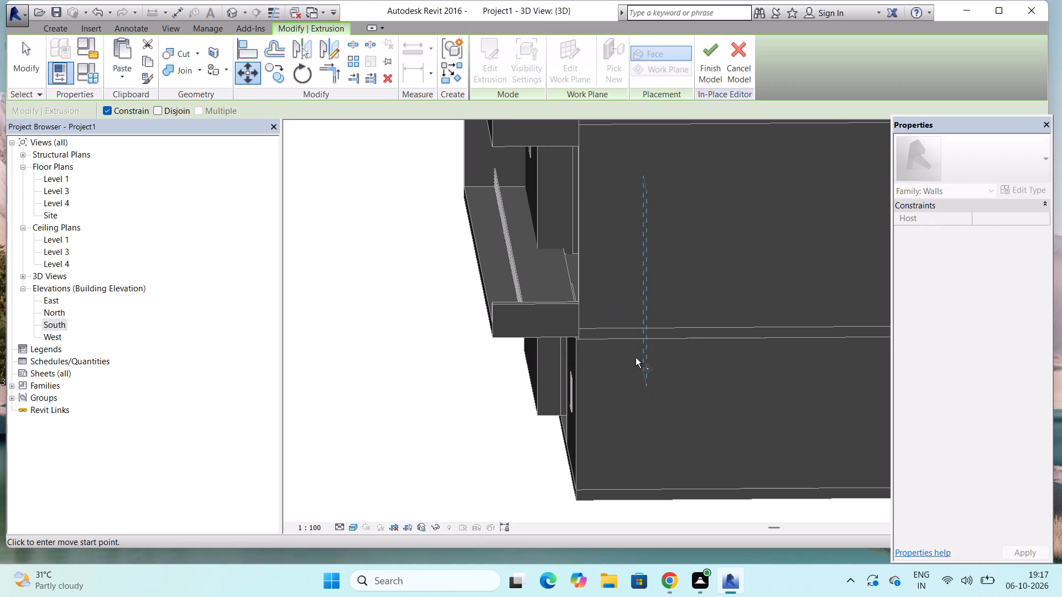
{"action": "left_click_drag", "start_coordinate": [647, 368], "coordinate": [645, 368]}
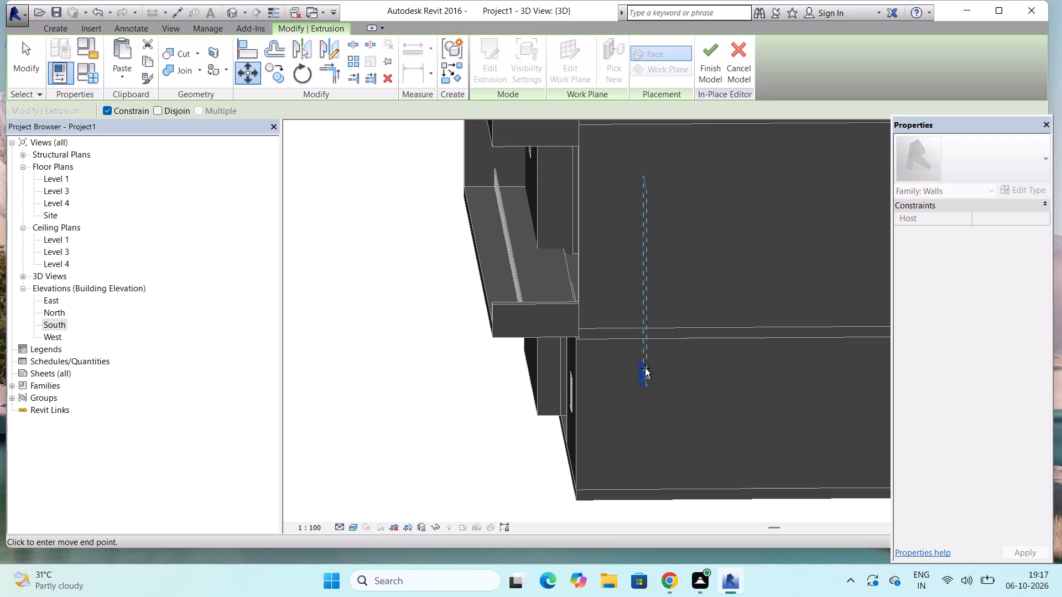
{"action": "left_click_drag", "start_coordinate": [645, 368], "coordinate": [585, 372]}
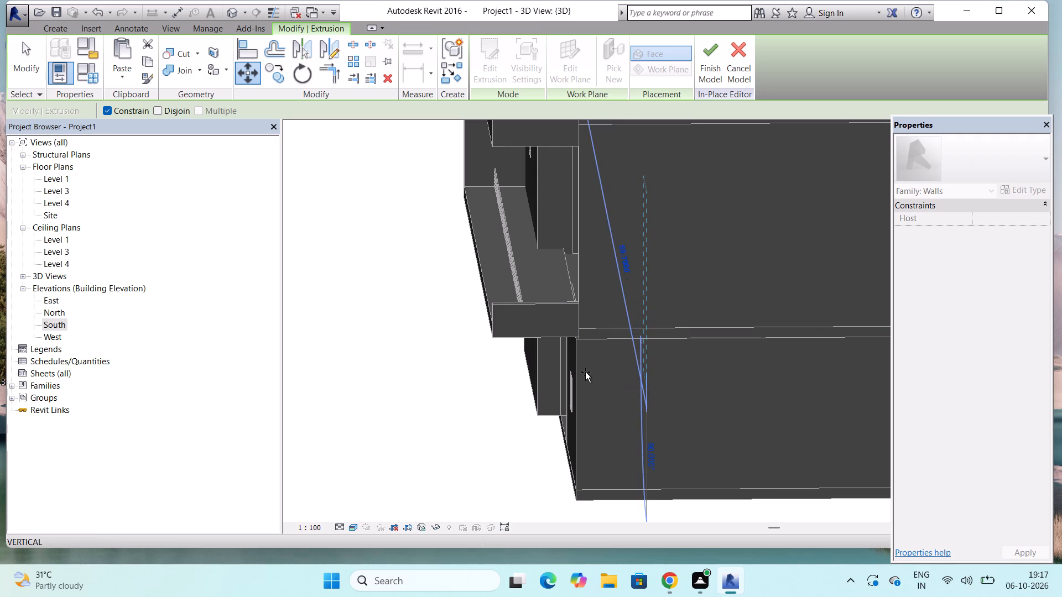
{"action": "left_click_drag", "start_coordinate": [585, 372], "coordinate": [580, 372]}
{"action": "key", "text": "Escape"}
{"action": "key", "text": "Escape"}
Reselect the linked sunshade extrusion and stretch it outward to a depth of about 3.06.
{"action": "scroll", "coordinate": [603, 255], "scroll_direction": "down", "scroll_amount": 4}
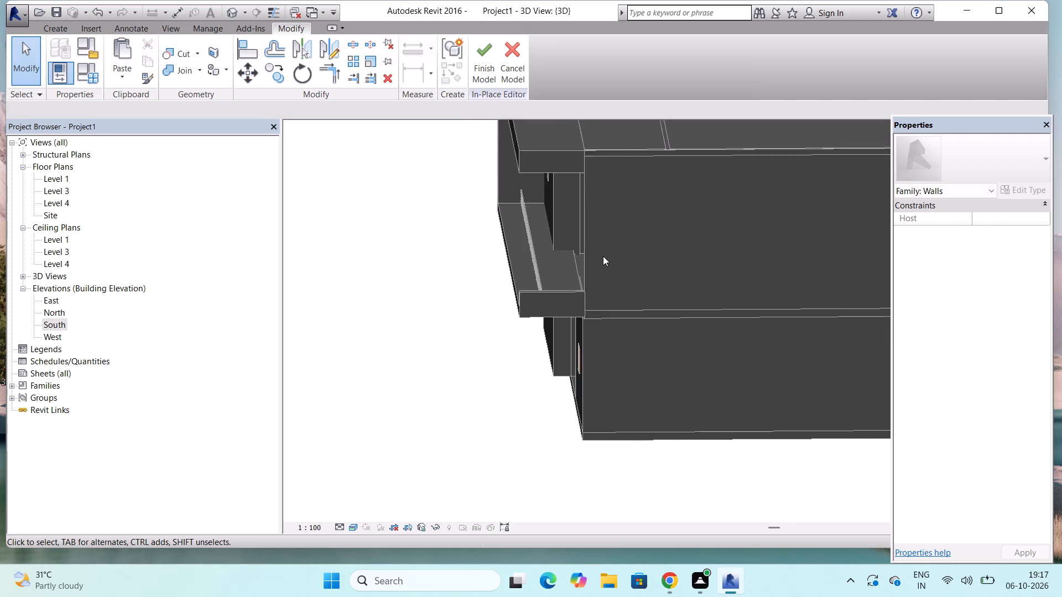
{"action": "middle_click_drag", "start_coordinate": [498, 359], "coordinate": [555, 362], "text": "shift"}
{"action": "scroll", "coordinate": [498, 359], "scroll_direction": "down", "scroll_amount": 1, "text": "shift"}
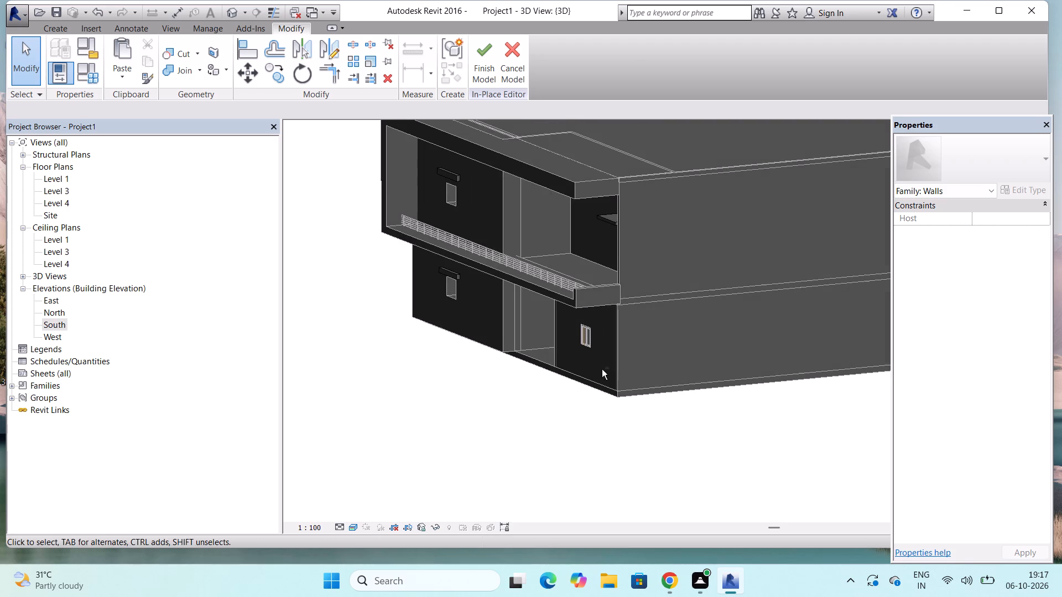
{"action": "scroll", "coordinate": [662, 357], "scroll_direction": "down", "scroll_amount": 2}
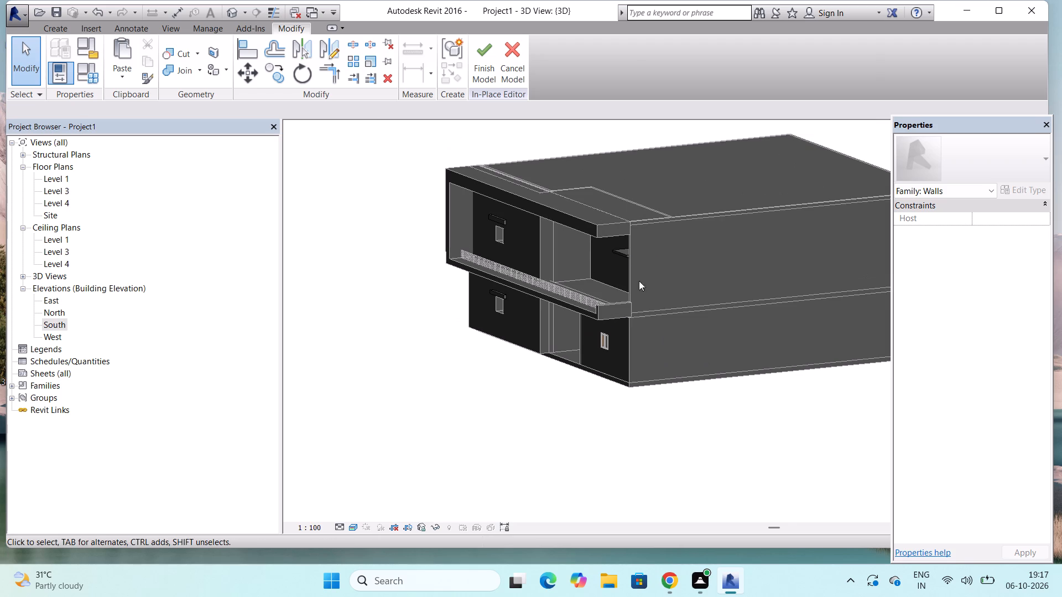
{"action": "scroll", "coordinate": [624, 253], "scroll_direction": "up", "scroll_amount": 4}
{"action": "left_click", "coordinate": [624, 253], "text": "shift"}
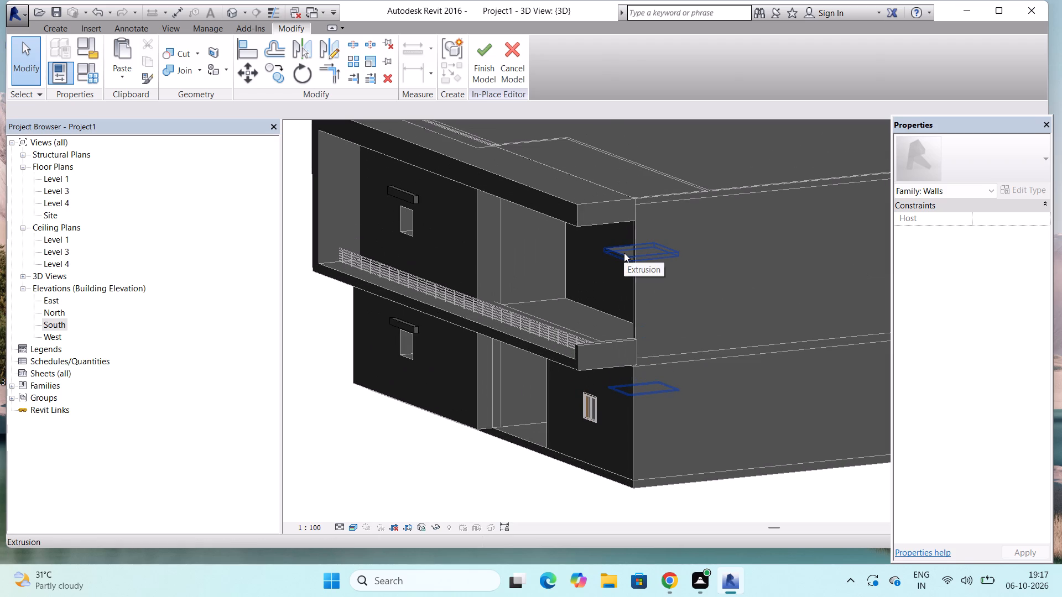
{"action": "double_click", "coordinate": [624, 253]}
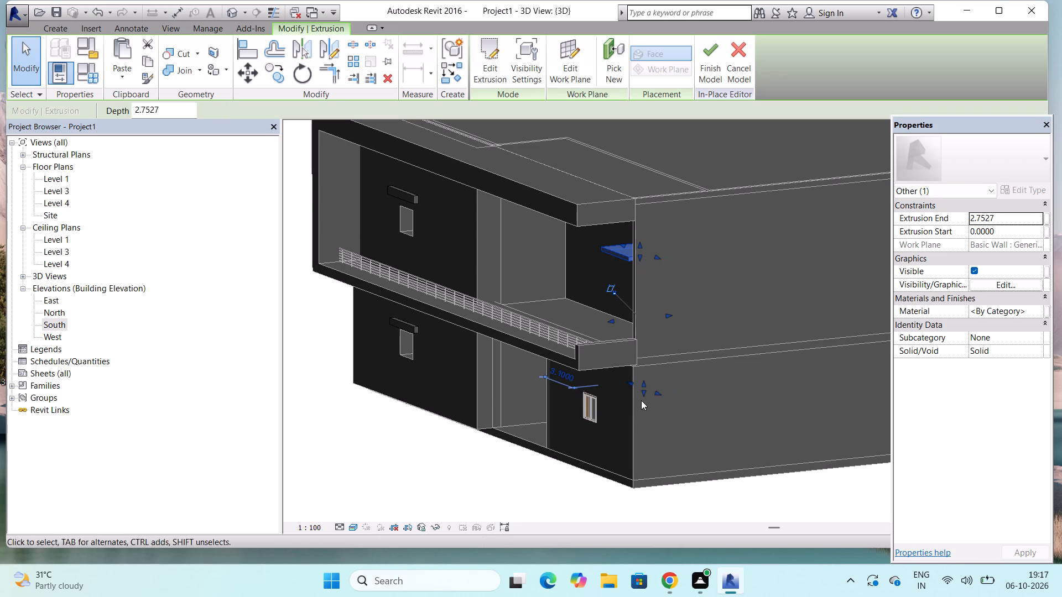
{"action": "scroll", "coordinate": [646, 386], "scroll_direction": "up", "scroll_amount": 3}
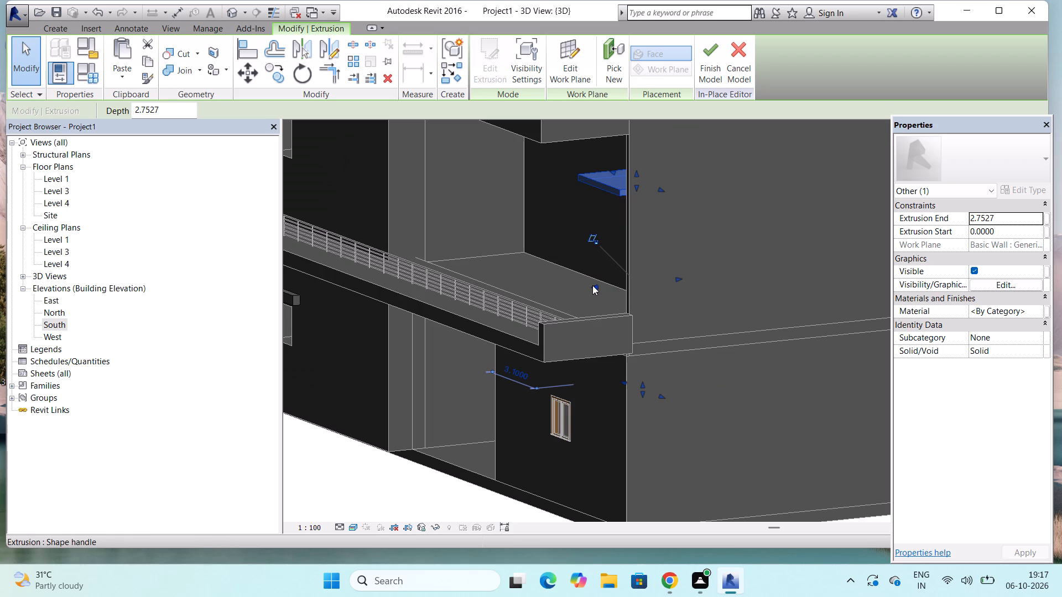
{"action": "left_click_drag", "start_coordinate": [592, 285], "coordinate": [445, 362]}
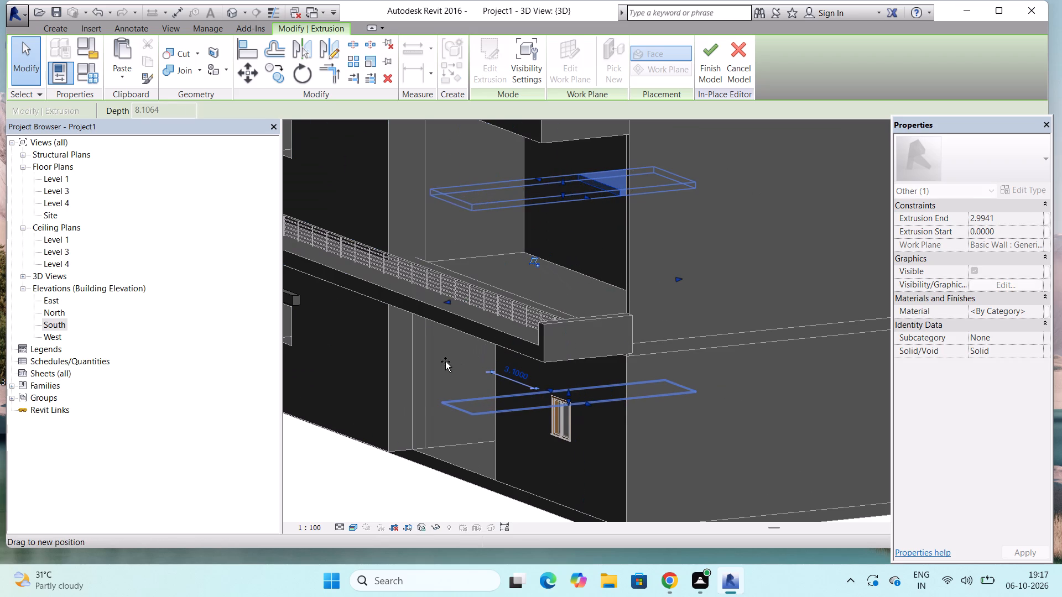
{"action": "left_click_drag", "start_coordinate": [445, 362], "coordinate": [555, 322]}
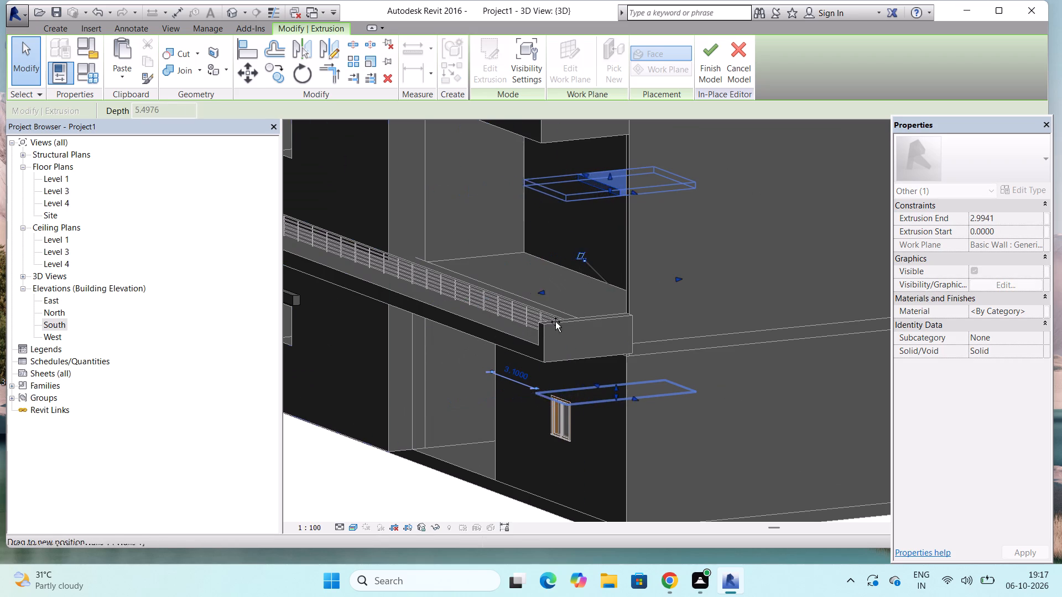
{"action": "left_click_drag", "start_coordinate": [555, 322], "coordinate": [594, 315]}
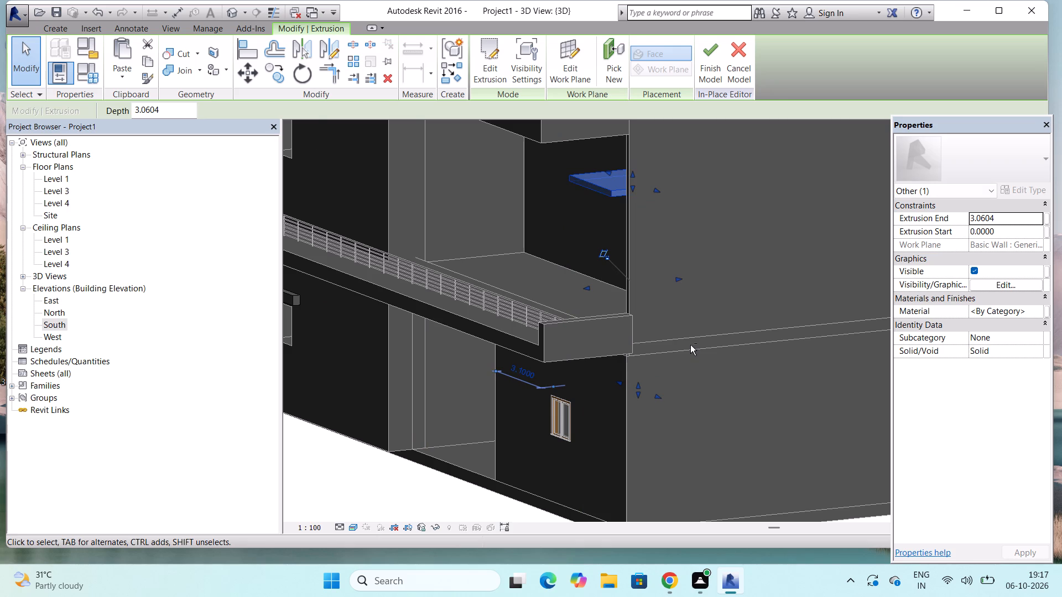
Stretch the linked sunshade extrusion outward from the wall to a depth of about 4.97.
{"action": "middle_click_drag", "start_coordinate": [690, 345], "coordinate": [665, 353], "text": "shift"}
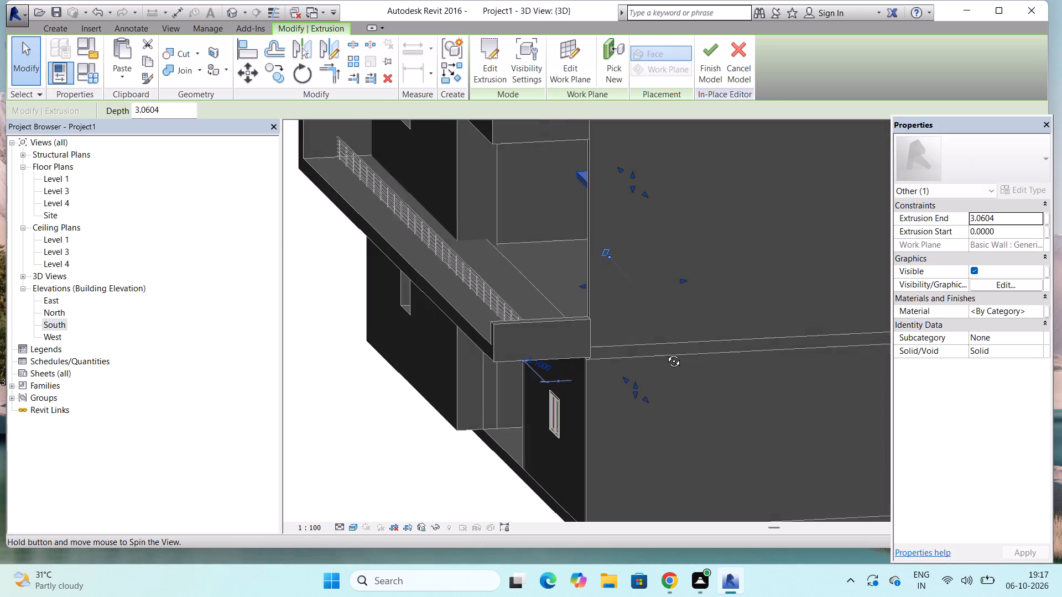
{"action": "middle_click_drag", "start_coordinate": [665, 353], "coordinate": [657, 353], "text": "shift"}
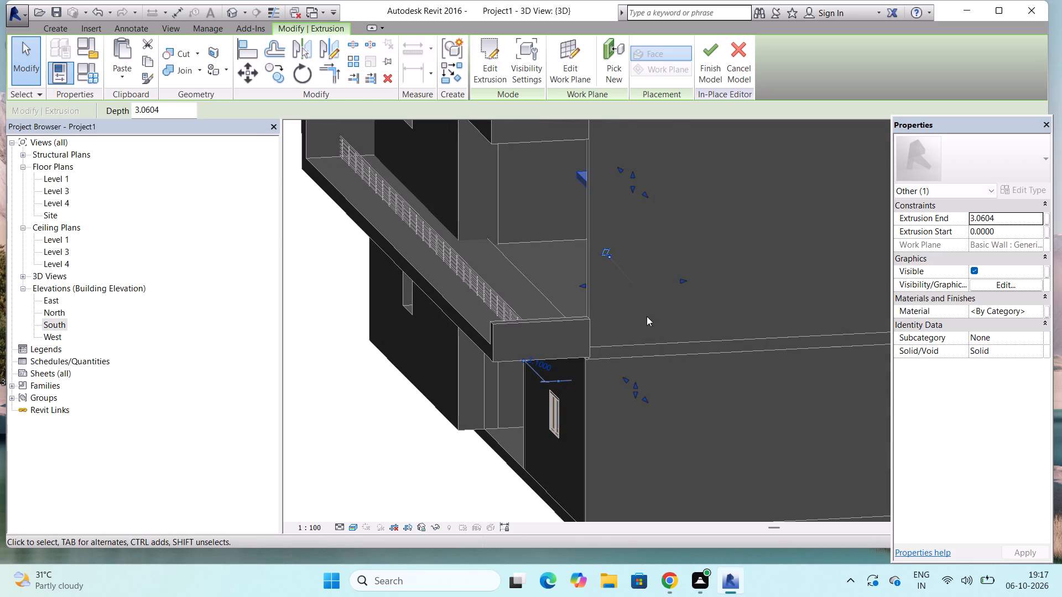
{"action": "left_click_drag", "start_coordinate": [585, 285], "coordinate": [583, 292]}
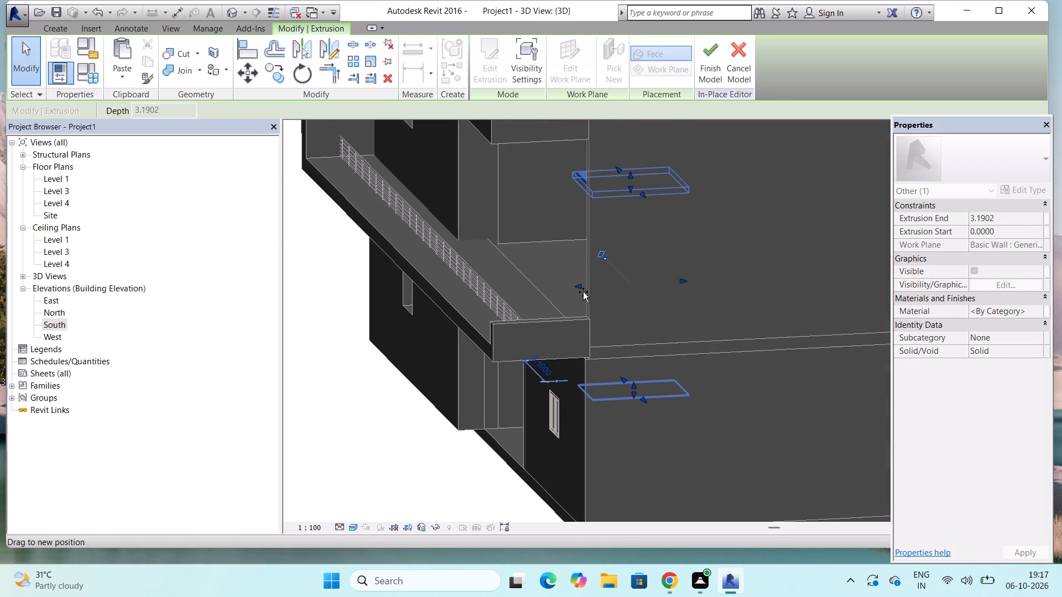
{"action": "left_click_drag", "start_coordinate": [583, 292], "coordinate": [533, 305]}
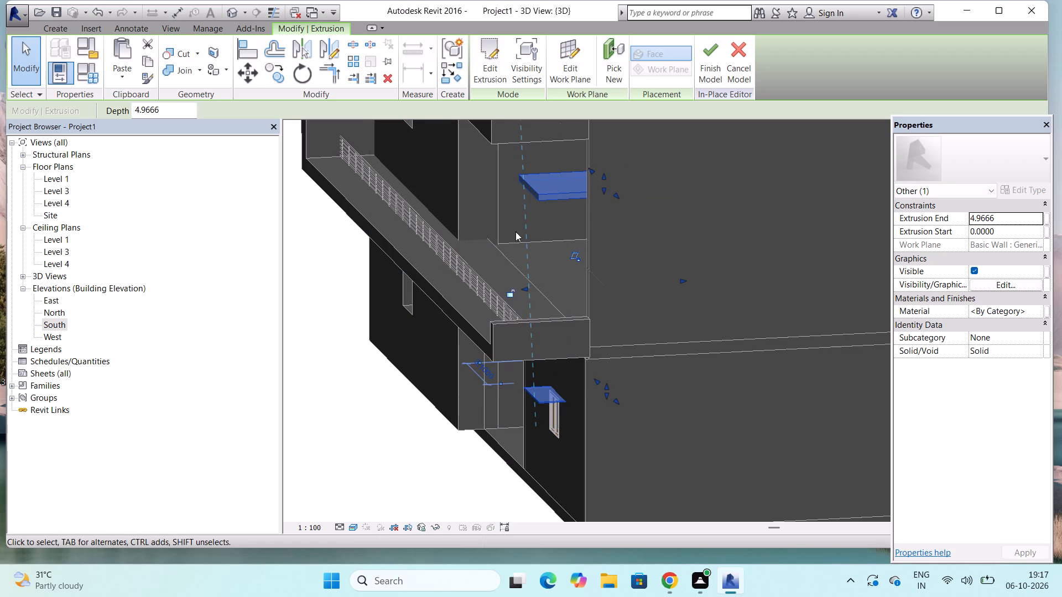
Open the linked sunshade extrusion's sketch for editing and dismiss the notification card covering the model.
{"action": "triple_click", "coordinate": [536, 194]}
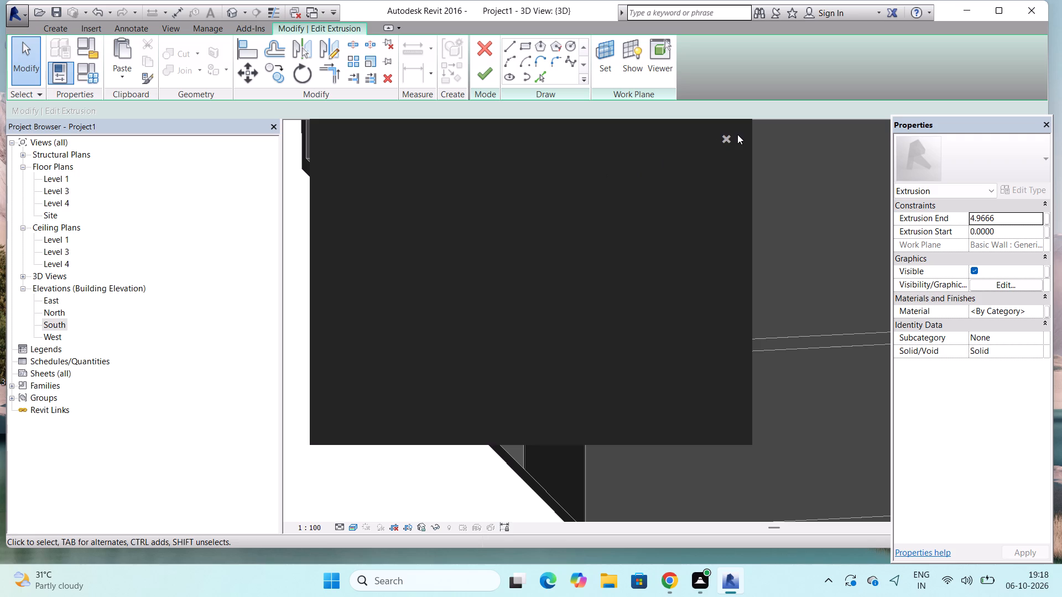
{"action": "left_click", "coordinate": [727, 138]}
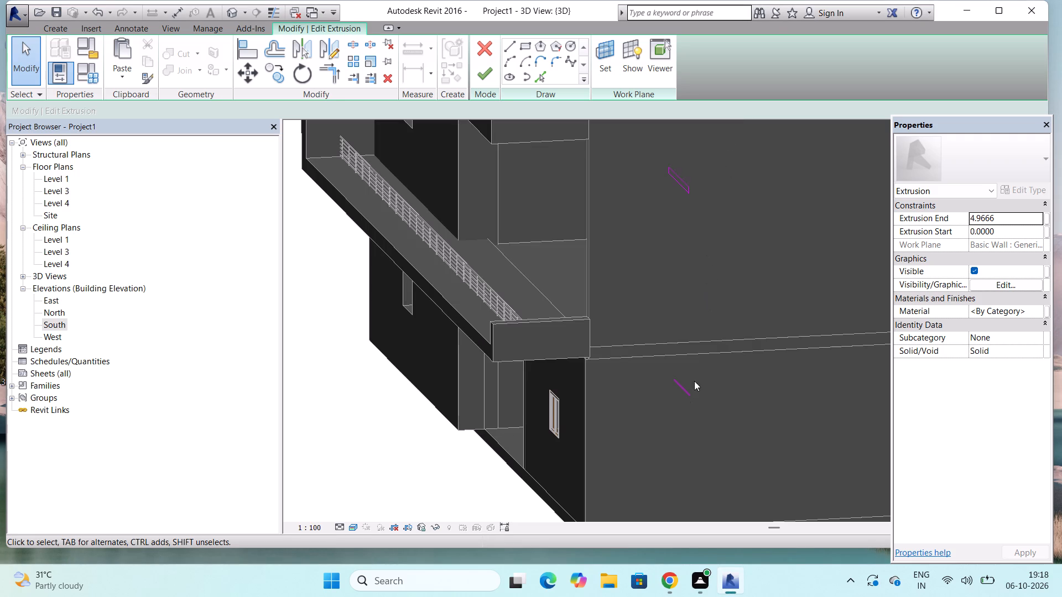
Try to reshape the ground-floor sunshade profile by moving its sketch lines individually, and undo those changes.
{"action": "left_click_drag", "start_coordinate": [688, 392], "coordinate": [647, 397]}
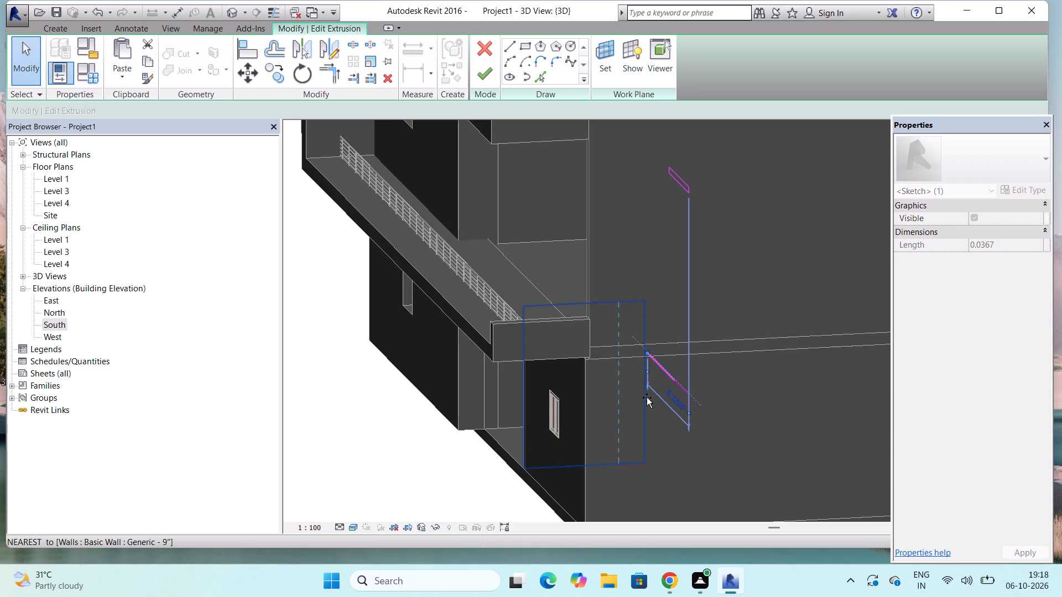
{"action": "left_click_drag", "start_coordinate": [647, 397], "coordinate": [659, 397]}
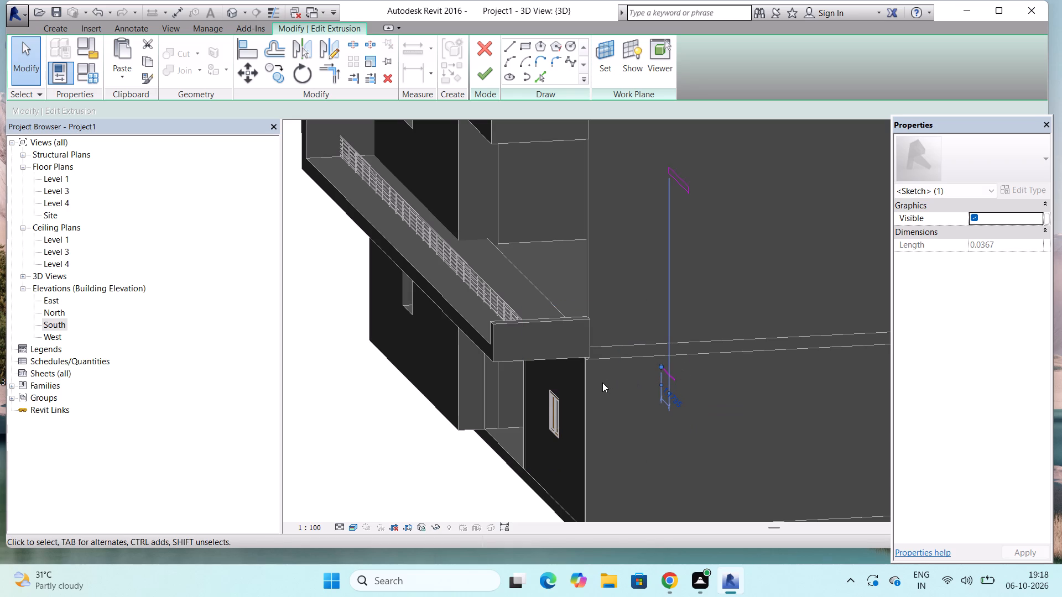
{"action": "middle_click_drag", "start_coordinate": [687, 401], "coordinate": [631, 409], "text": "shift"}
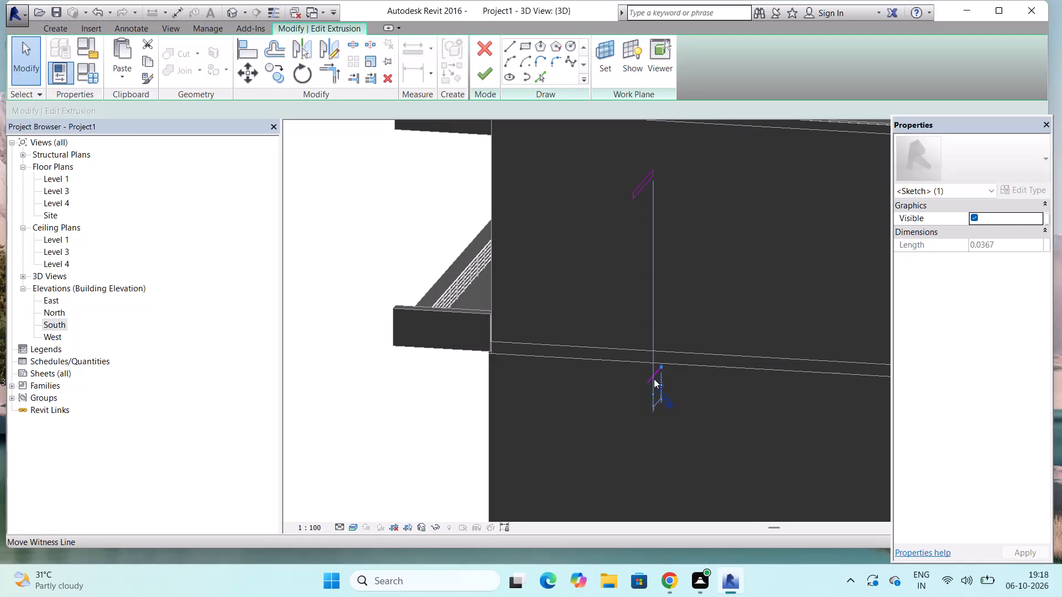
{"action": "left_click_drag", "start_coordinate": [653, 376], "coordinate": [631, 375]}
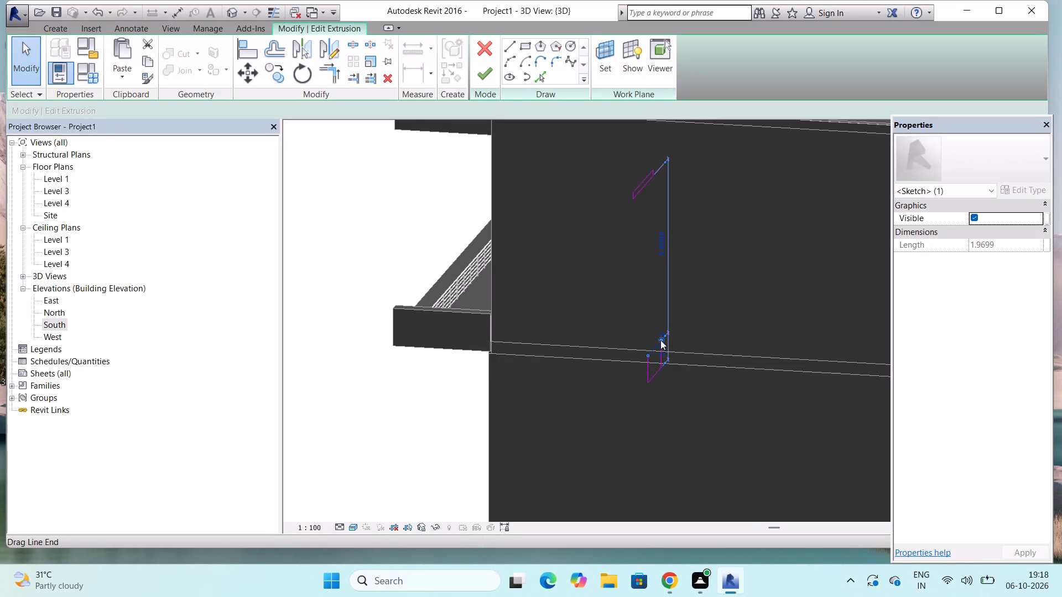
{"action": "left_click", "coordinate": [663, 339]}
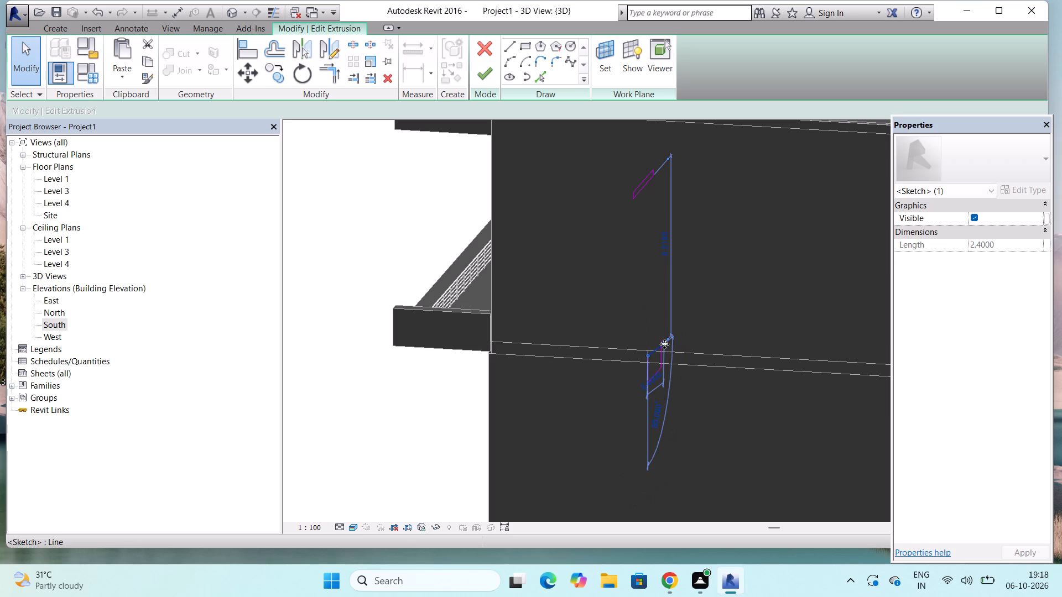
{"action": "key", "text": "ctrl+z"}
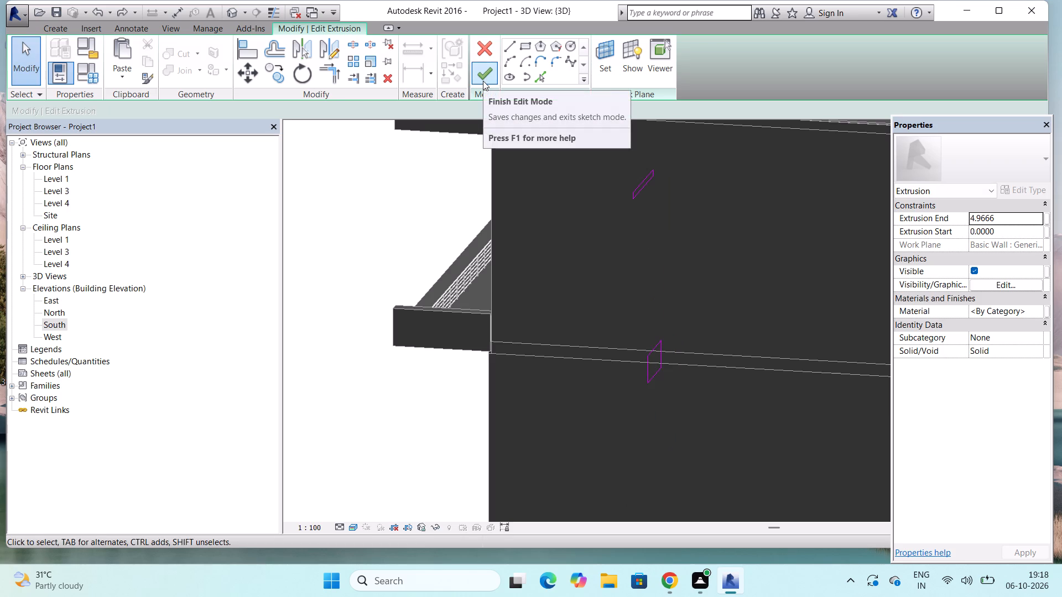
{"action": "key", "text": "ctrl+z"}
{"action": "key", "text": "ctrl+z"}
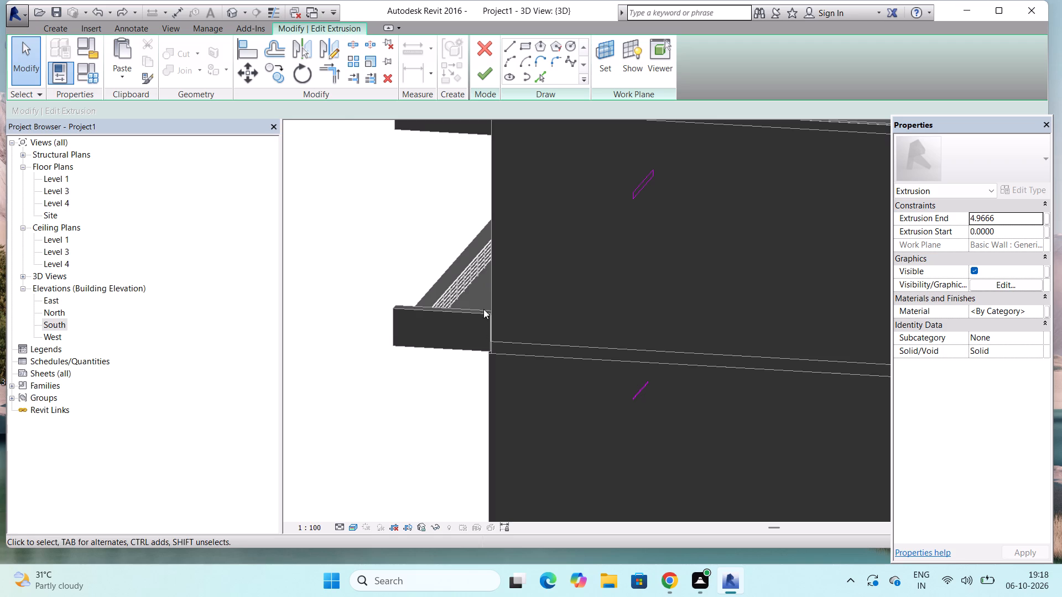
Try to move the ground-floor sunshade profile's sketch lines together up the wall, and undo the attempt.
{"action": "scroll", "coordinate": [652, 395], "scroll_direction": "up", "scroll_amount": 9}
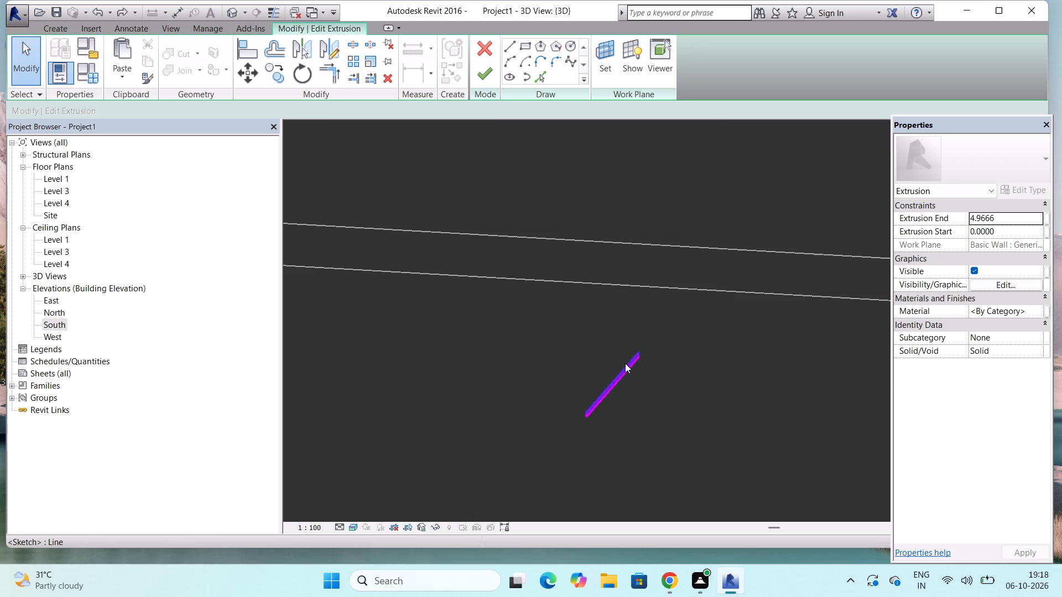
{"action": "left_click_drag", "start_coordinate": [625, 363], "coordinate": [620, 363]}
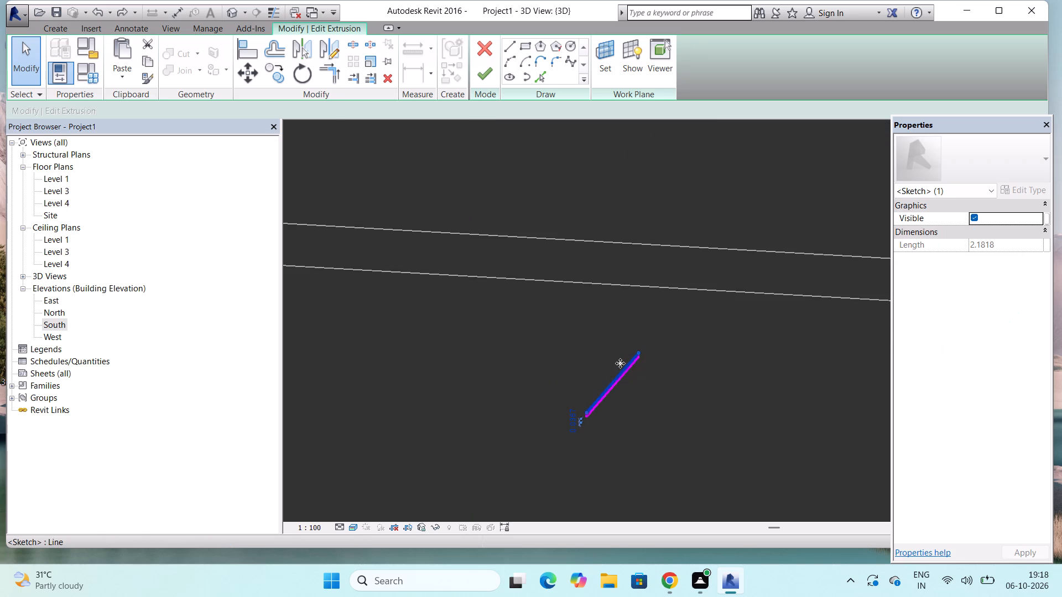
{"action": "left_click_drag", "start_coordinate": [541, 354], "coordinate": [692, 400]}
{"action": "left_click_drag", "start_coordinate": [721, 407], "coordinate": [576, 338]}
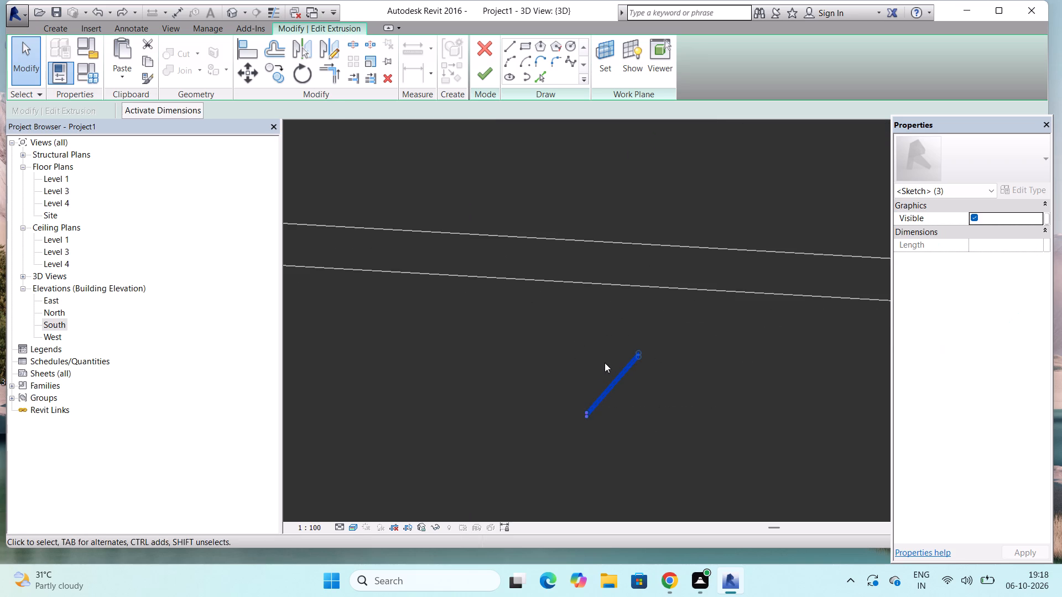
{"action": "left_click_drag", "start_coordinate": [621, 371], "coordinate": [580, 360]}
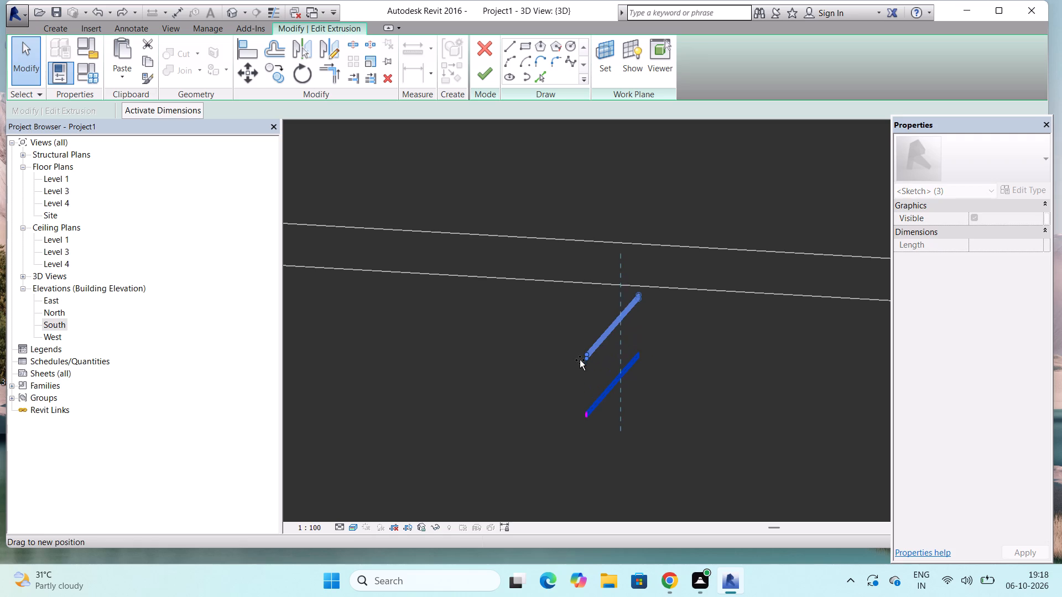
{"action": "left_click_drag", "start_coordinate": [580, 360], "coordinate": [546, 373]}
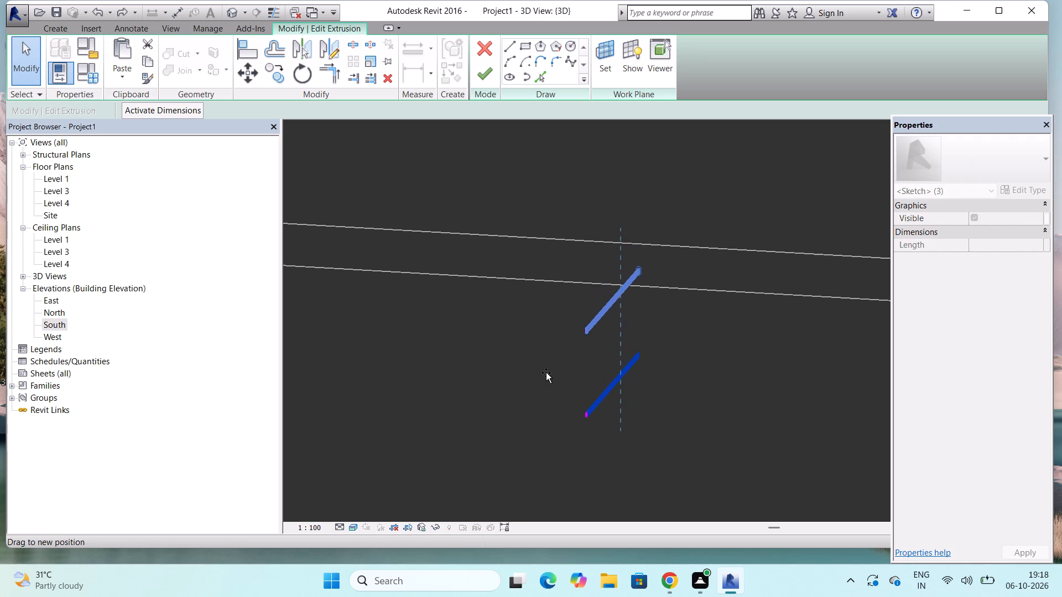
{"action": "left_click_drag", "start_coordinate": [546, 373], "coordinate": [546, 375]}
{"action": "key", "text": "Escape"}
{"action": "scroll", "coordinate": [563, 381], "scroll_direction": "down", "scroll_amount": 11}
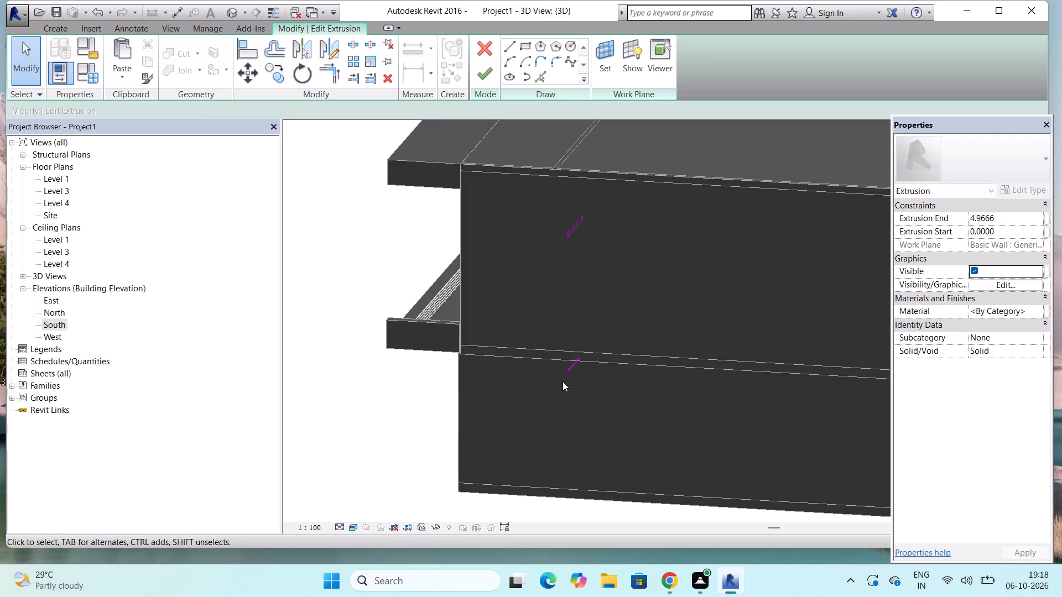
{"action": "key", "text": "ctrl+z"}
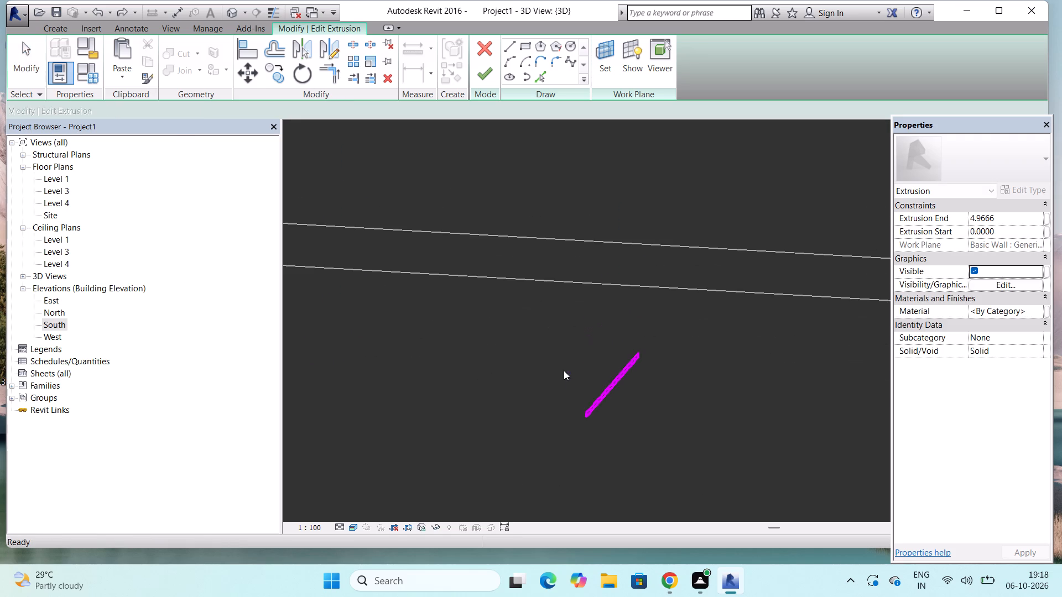
Finish the sunshade extrusion sketch and the in-place wall model, and dismiss the notification card covering the view.
{"action": "left_click", "coordinate": [478, 77]}
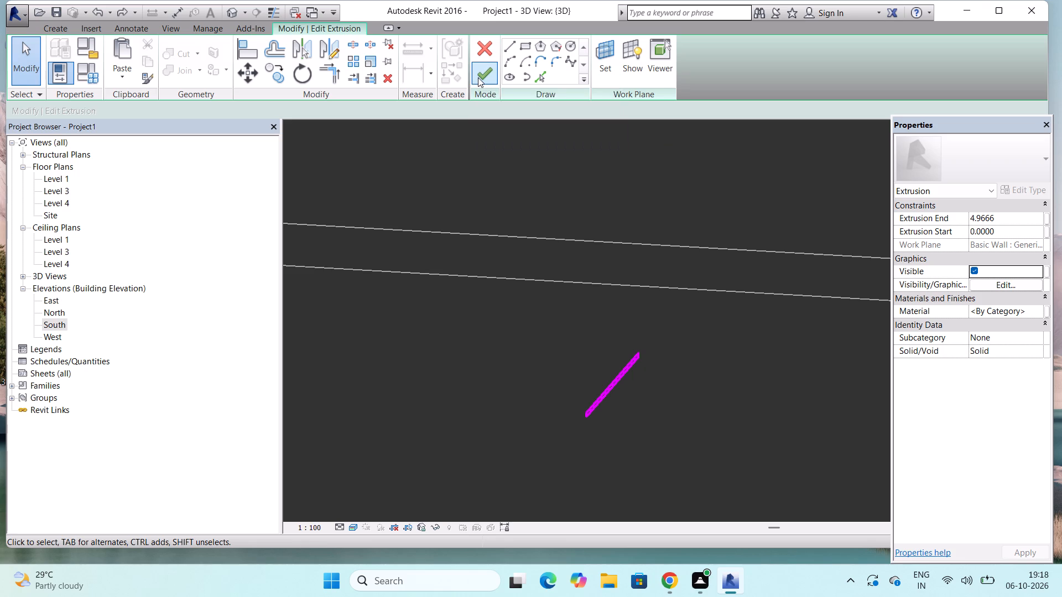
{"action": "scroll", "coordinate": [623, 285], "scroll_direction": "down", "scroll_amount": 11}
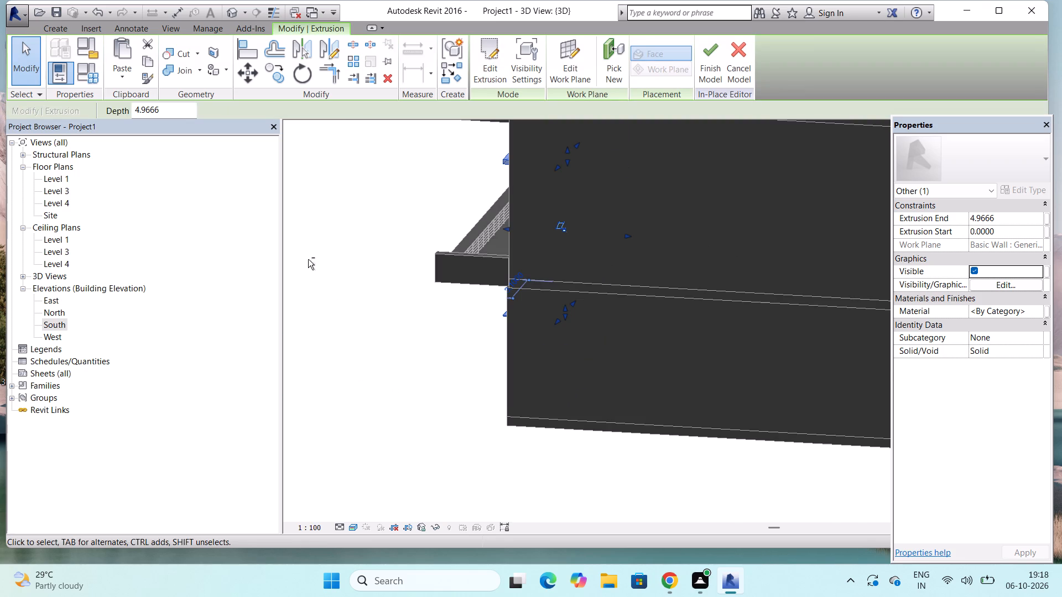
{"action": "middle_click_drag", "start_coordinate": [351, 294], "coordinate": [562, 340], "text": "shift"}
{"action": "scroll", "coordinate": [549, 282], "scroll_direction": "down", "scroll_amount": 6}
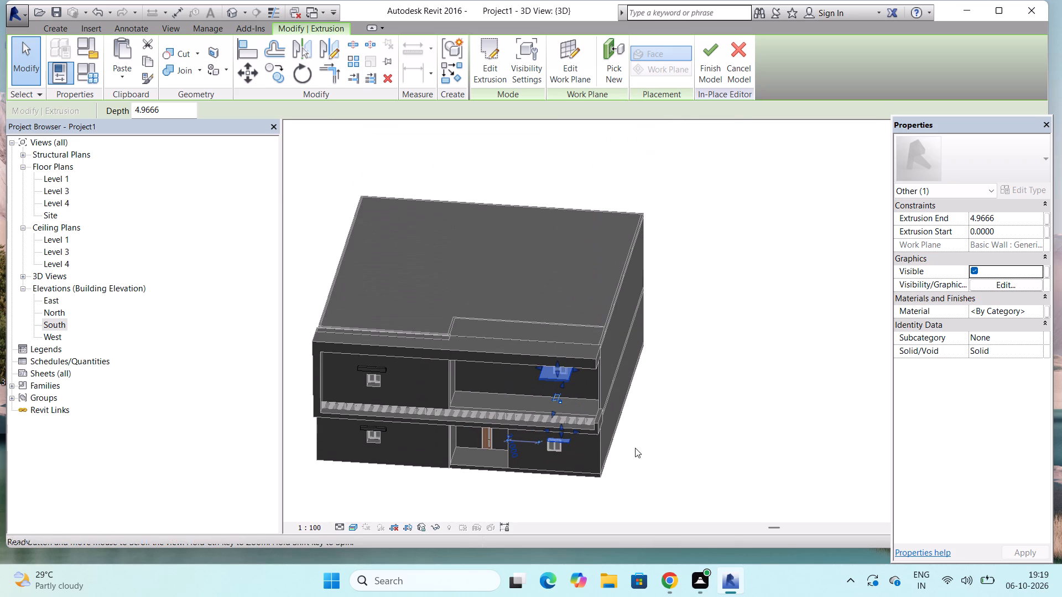
{"action": "key", "text": "Escape"}
{"action": "key", "text": "Escape"}
{"action": "key", "text": "Escape"}
{"action": "key", "text": "Escape"}
{"action": "key", "text": "Escape"}
{"action": "key", "text": "Escape"}
{"action": "key", "text": "Escape"}
{"action": "key", "text": "Escape"}
{"action": "key", "text": "Escape"}
{"action": "key", "text": "Escape"}
{"action": "key", "text": "Escape"}
{"action": "key", "text": "Escape"}
{"action": "key", "text": "Escape"}
{"action": "key", "text": "Escape"}
{"action": "key", "text": "Escape"}
{"action": "key", "text": "Escape"}
{"action": "key", "text": "Escape"}
{"action": "key", "text": "Escape"}
{"action": "key", "text": "Escape"}
{"action": "key", "text": "Escape"}
{"action": "middle_click_drag", "start_coordinate": [659, 410], "coordinate": [665, 350]}
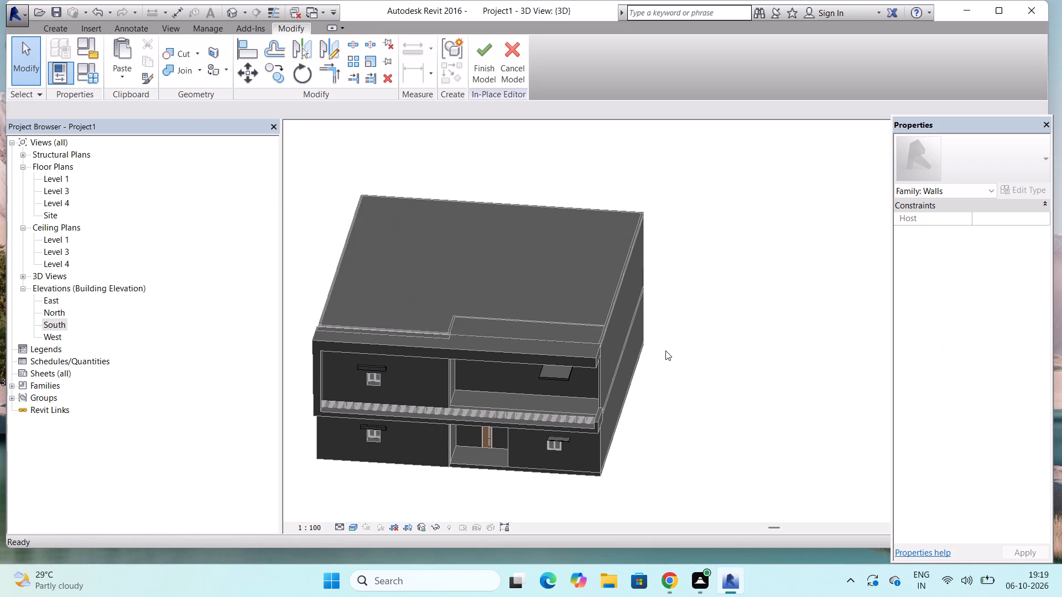
{"action": "scroll", "coordinate": [665, 350], "scroll_direction": "down", "scroll_amount": 1}
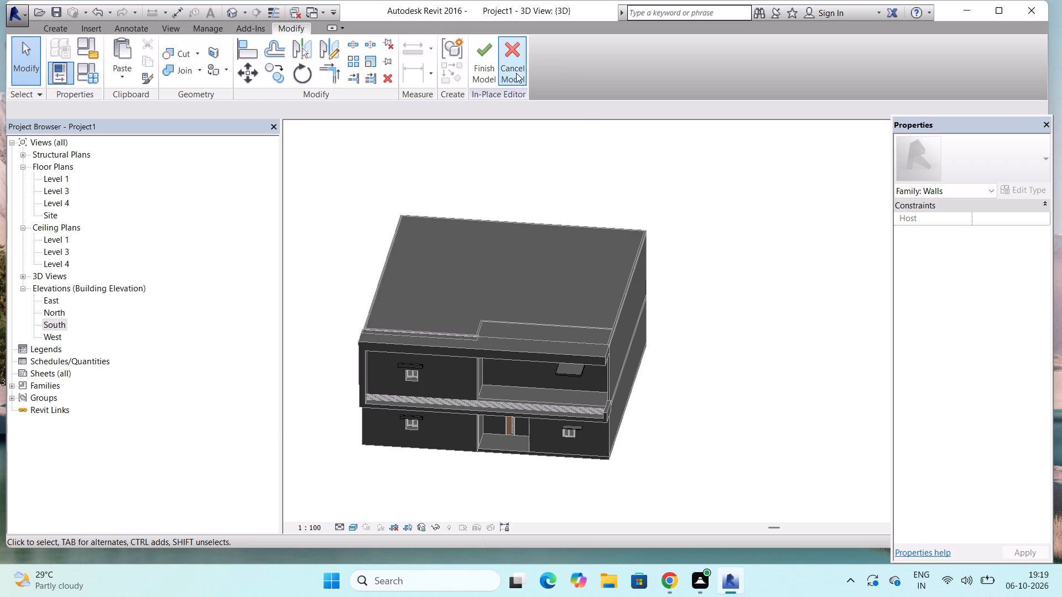
{"action": "left_click", "coordinate": [488, 72]}
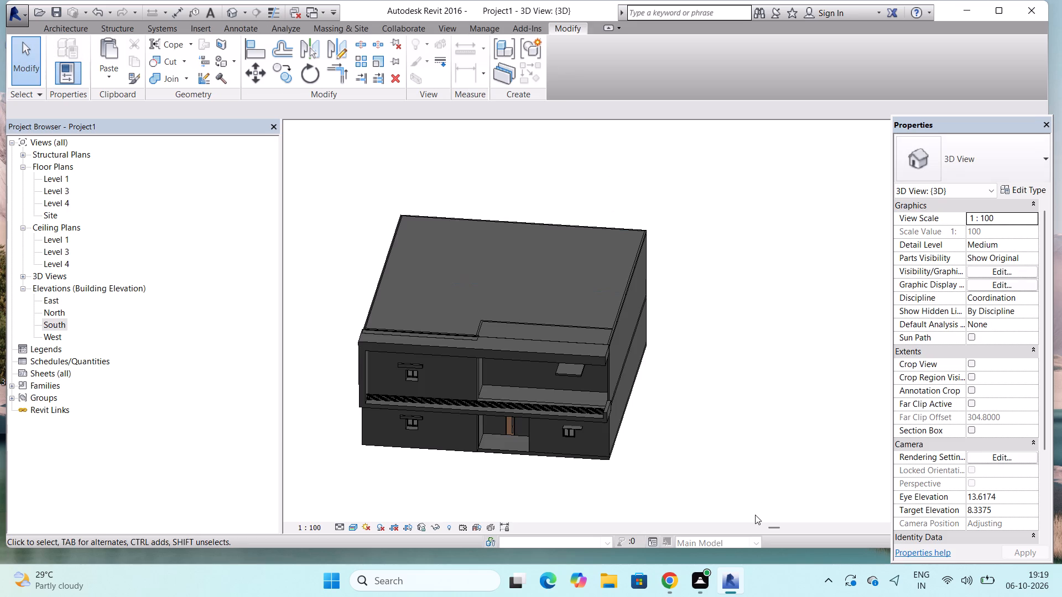
{"action": "middle_click", "coordinate": [751, 542], "text": "shift"}
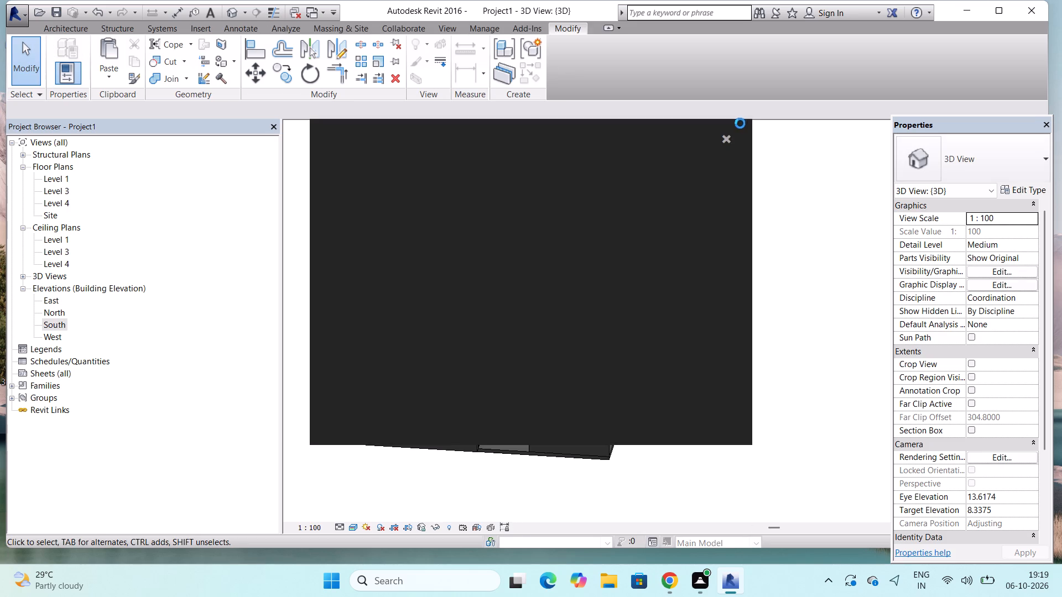
{"action": "left_click", "coordinate": [730, 139]}
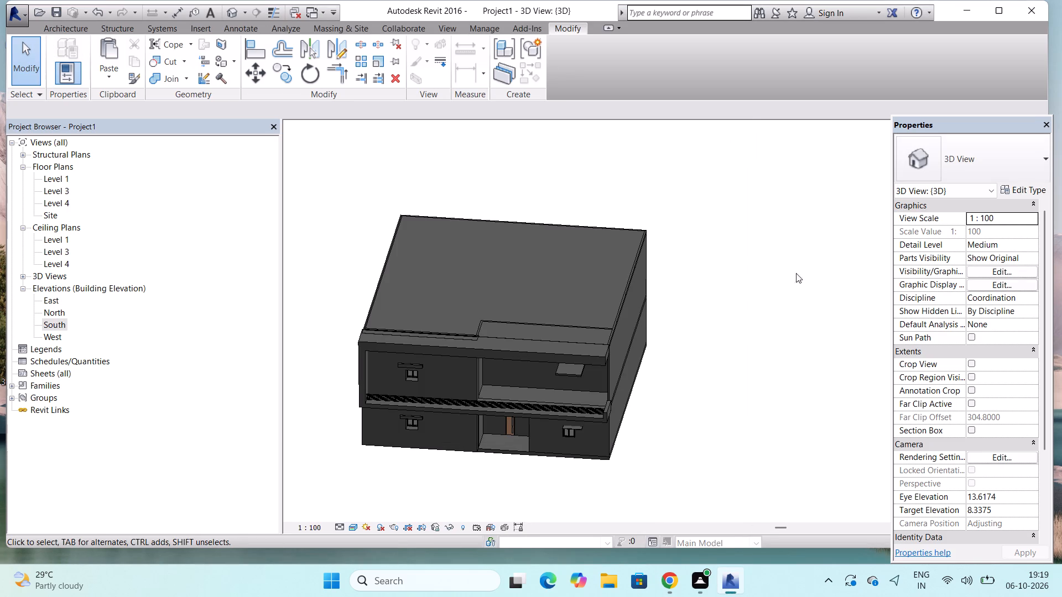
Select the facade frame wall and stretch the inner face of its end return beside the balcony railing inward to thicken it.
{"action": "middle_click_drag", "start_coordinate": [788, 326], "coordinate": [793, 233], "text": "shift"}
{"action": "middle_click_drag", "start_coordinate": [793, 232], "coordinate": [773, 271], "text": "shift"}
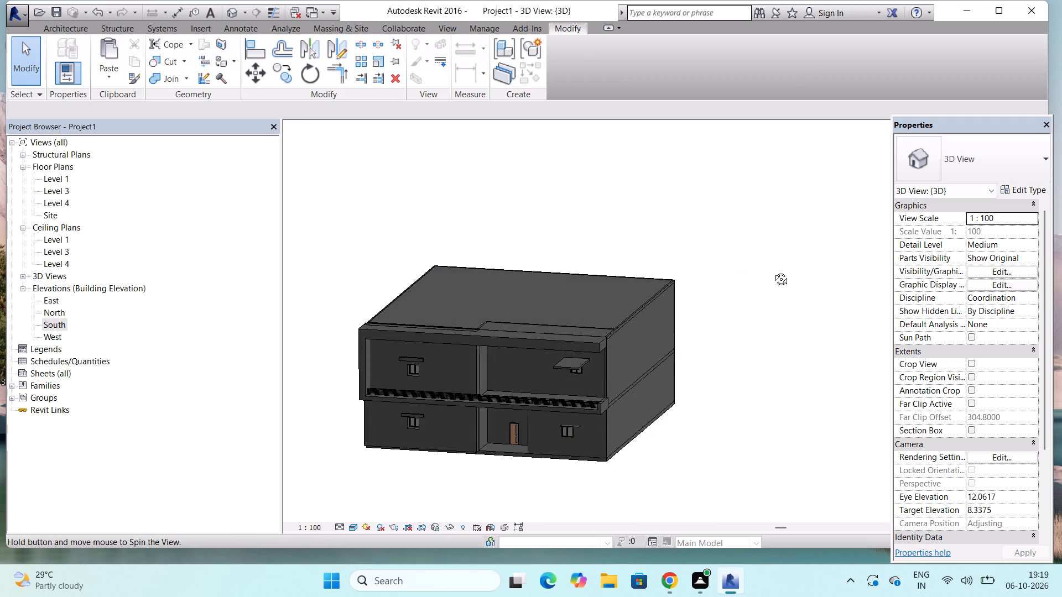
{"action": "middle_click_drag", "start_coordinate": [773, 271], "coordinate": [772, 311], "text": "shift"}
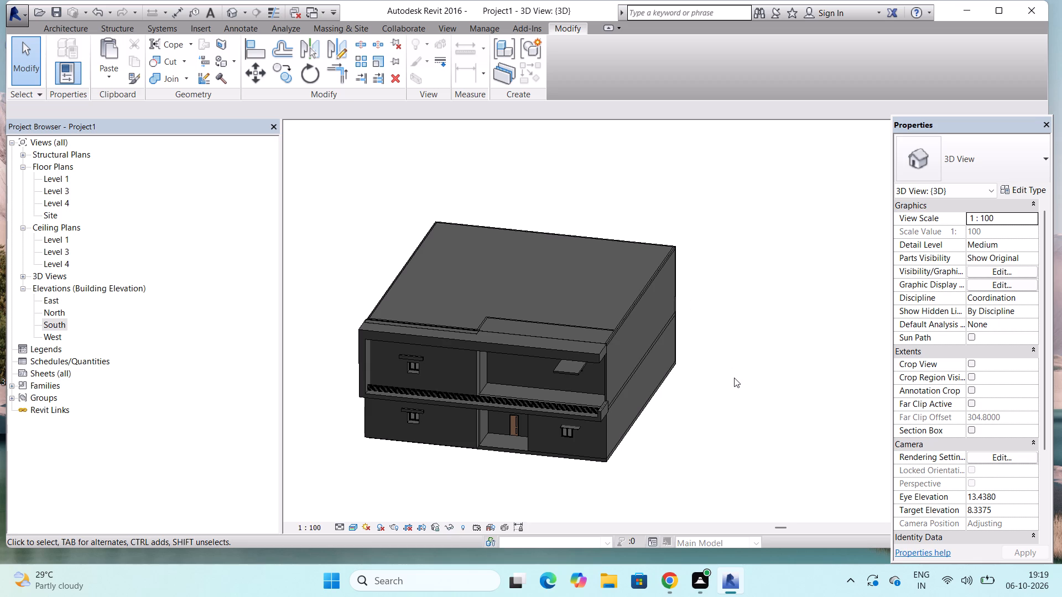
{"action": "scroll", "coordinate": [578, 413], "scroll_direction": "up", "scroll_amount": 9}
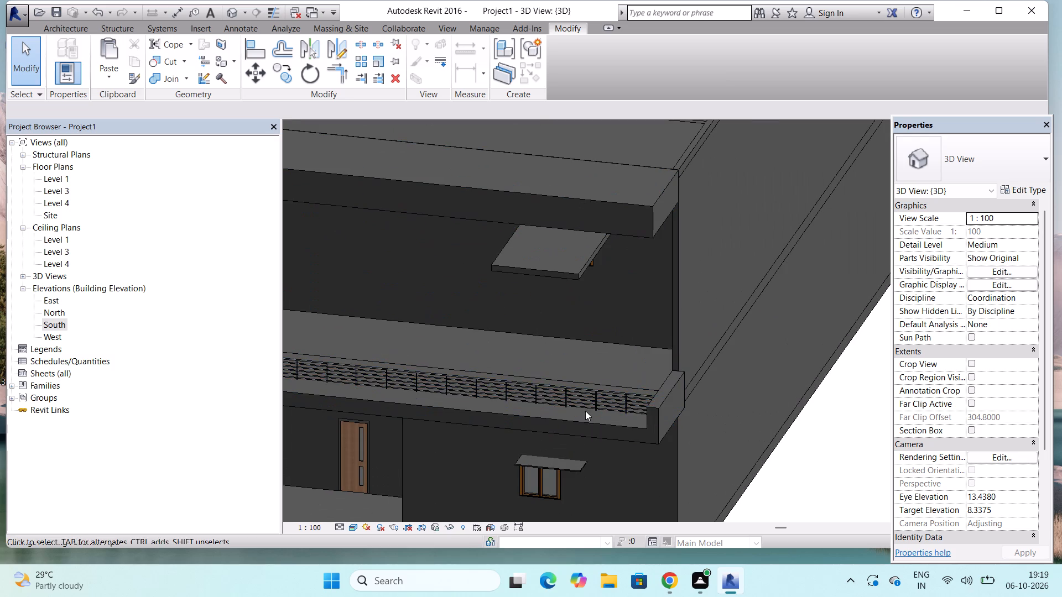
{"action": "scroll", "coordinate": [601, 416], "scroll_direction": "up", "scroll_amount": 2}
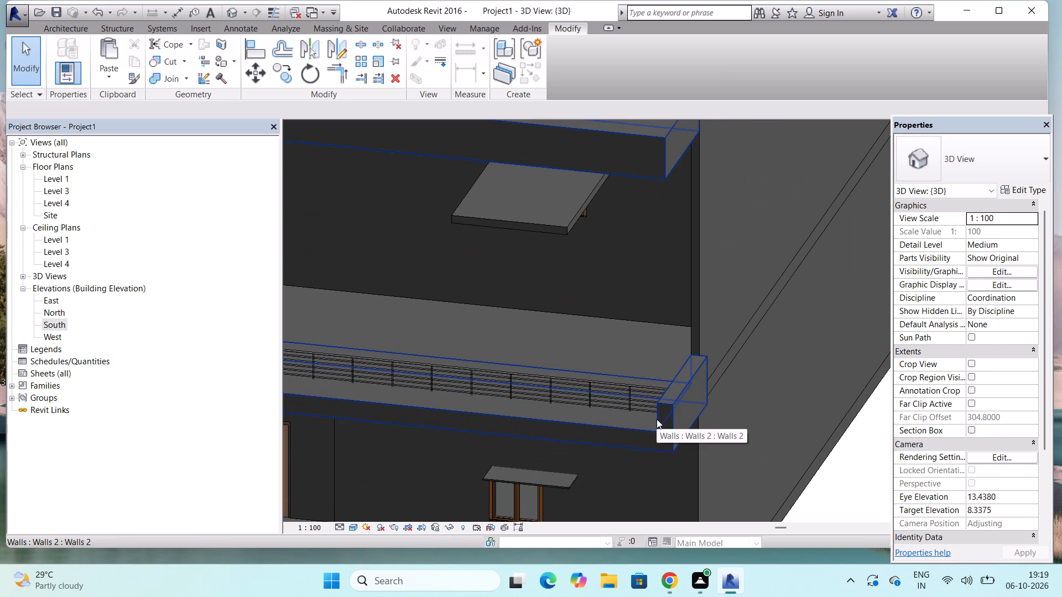
{"action": "left_click", "coordinate": [656, 416]}
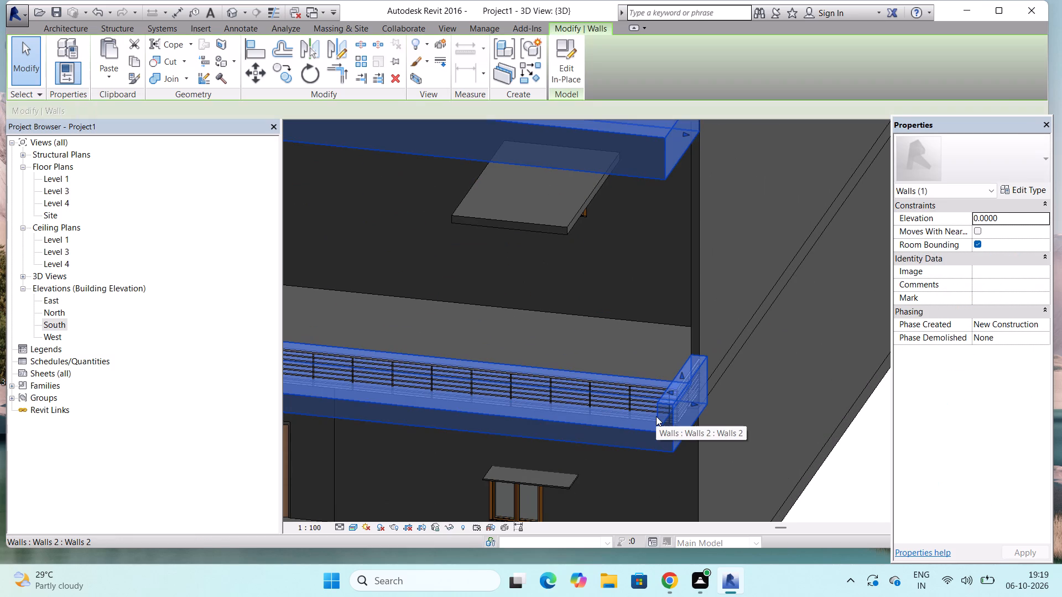
{"action": "scroll", "coordinate": [656, 416], "scroll_direction": "down", "scroll_amount": 5}
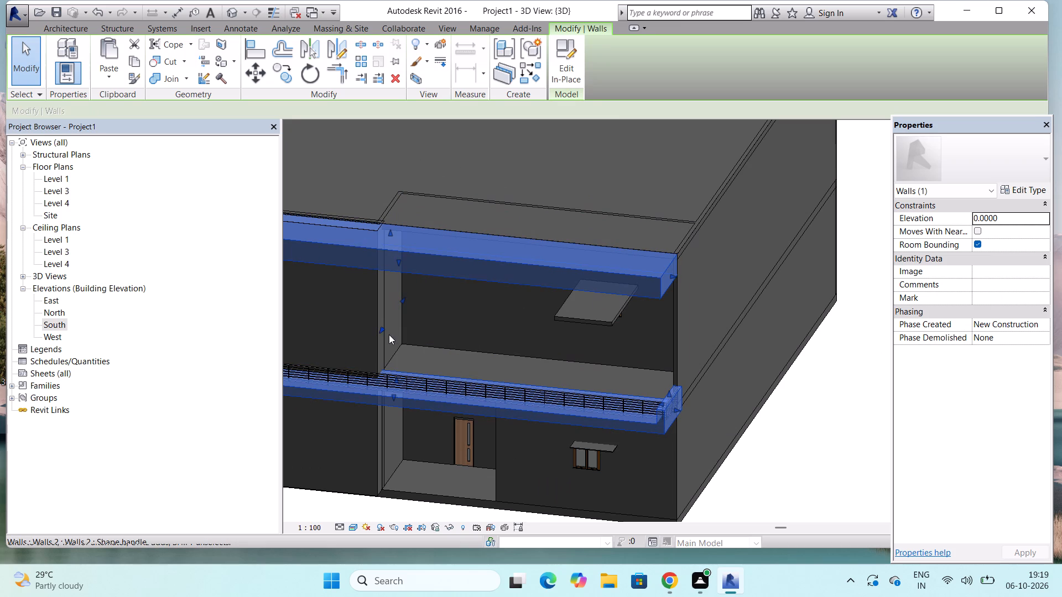
{"action": "scroll", "coordinate": [379, 331], "scroll_direction": "up", "scroll_amount": 3}
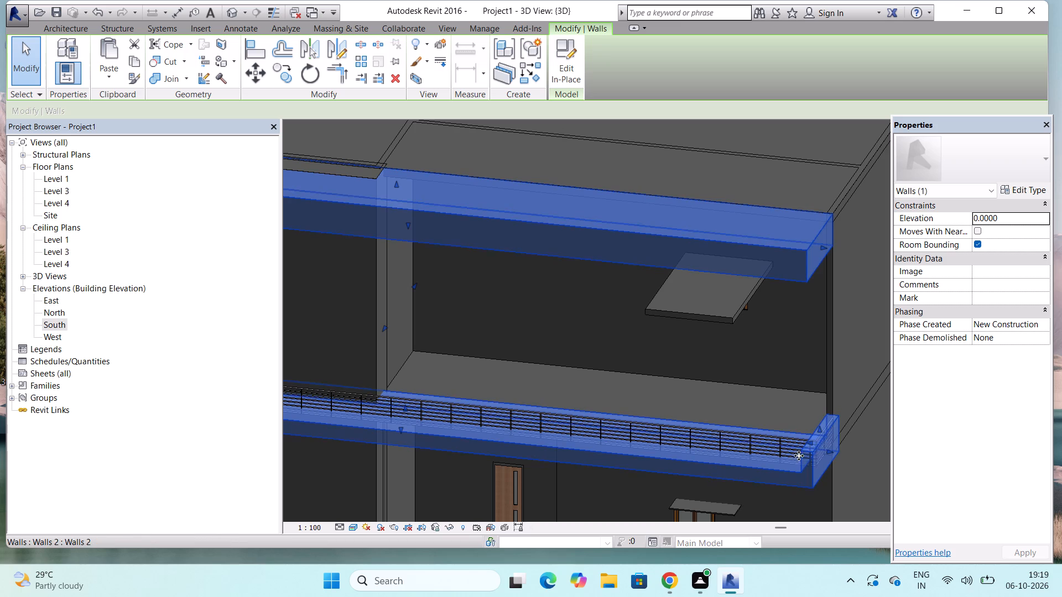
{"action": "left_click_drag", "start_coordinate": [808, 442], "coordinate": [800, 442]}
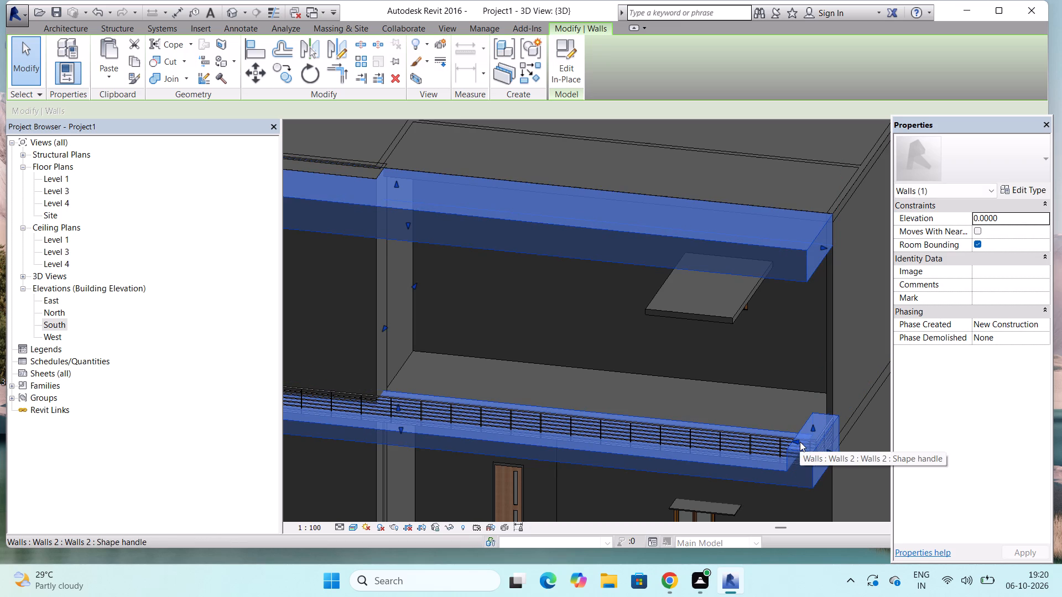
{"action": "key", "text": "Escape"}
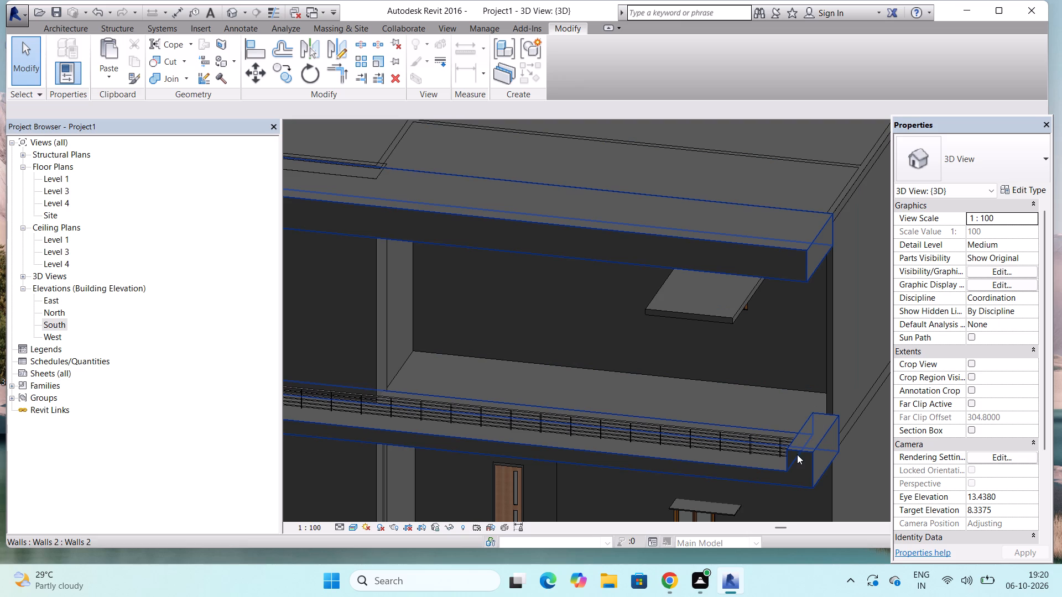
Readjust the inner face of the facade frame's thickened balcony end return, and dismiss the notification card.
{"action": "left_click", "coordinate": [796, 440]}
{"action": "scroll", "coordinate": [796, 451], "scroll_direction": "up", "scroll_amount": 2}
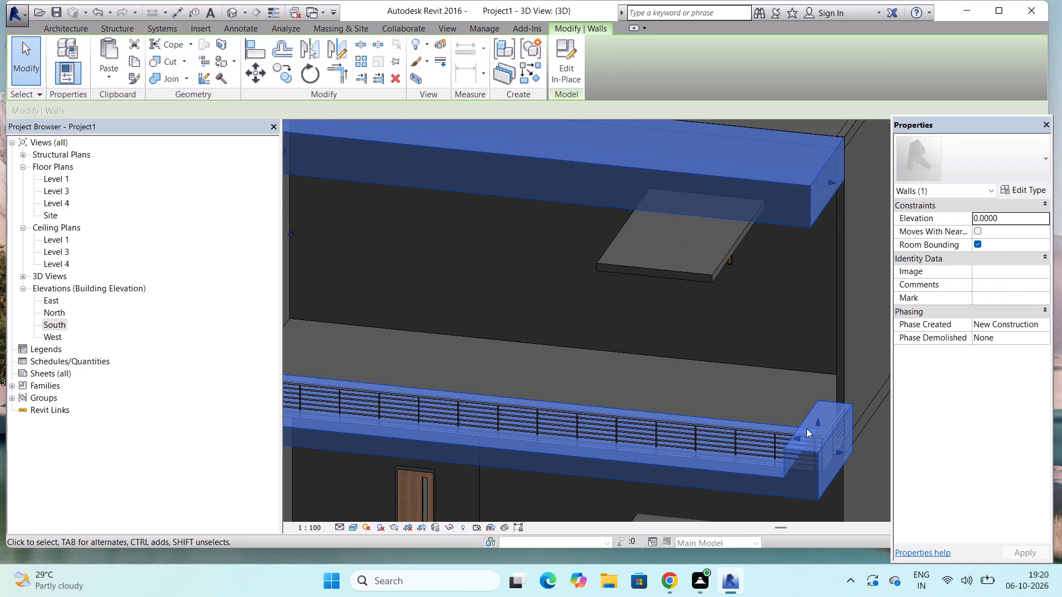
{"action": "left_click_drag", "start_coordinate": [797, 437], "coordinate": [804, 439]}
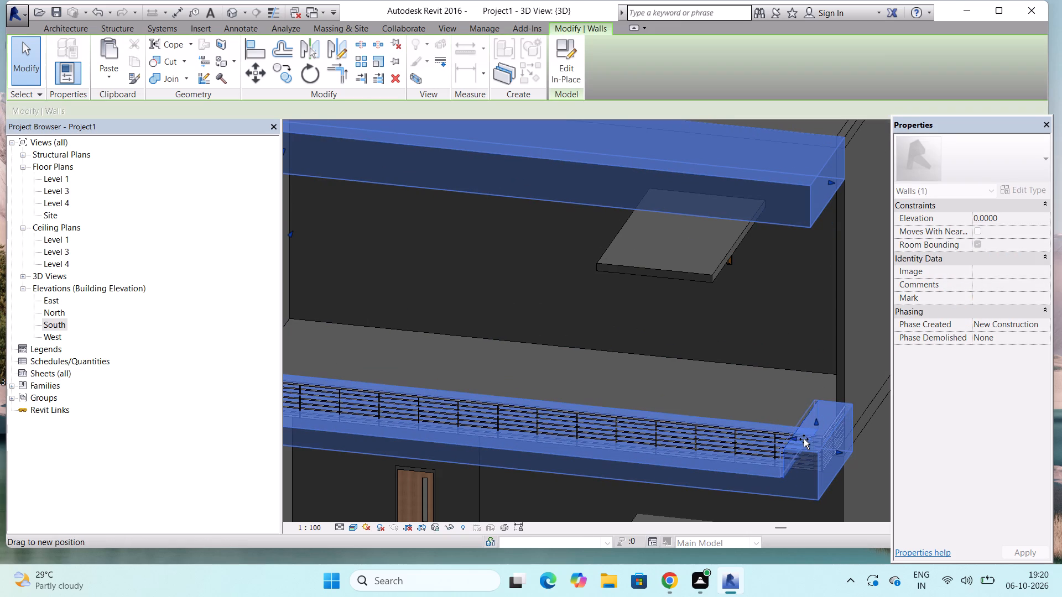
{"action": "left_click_drag", "start_coordinate": [804, 439], "coordinate": [815, 446]}
{"action": "scroll", "coordinate": [768, 350], "scroll_direction": "down", "scroll_amount": 8}
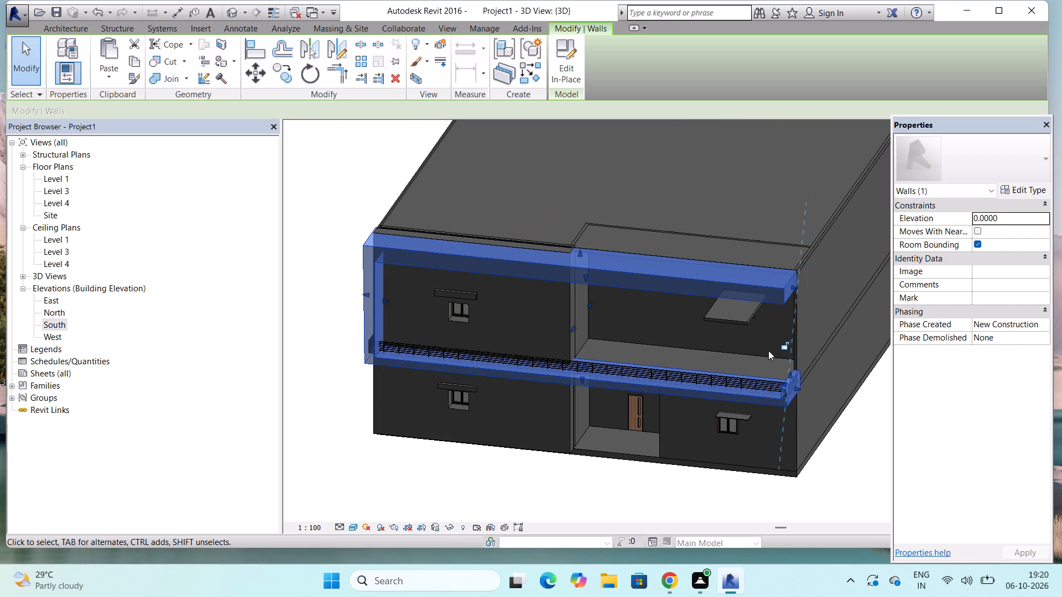
{"action": "key", "text": "Escape"}
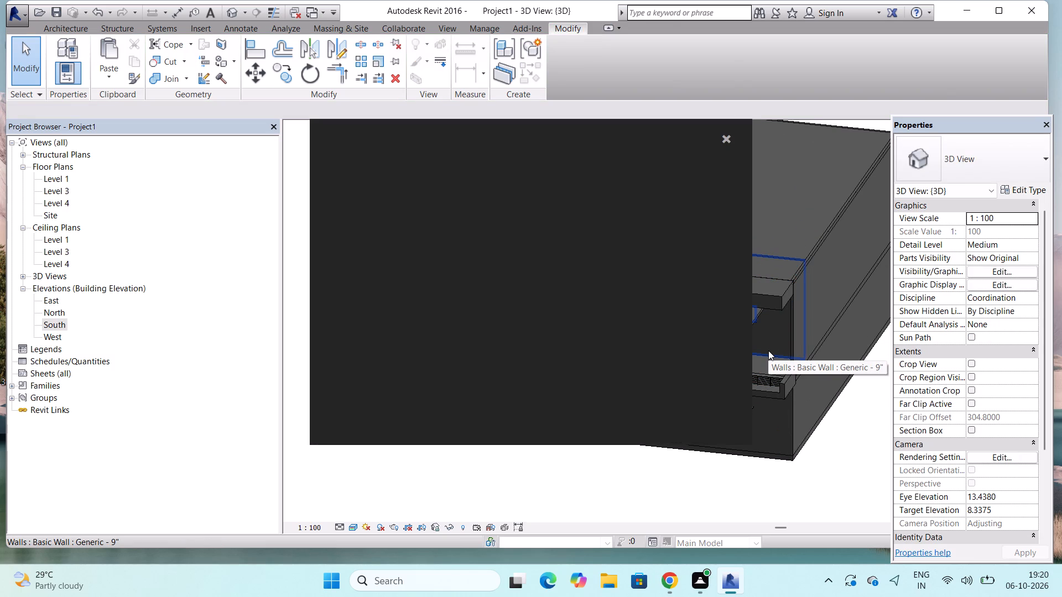
{"action": "left_click", "coordinate": [724, 140]}
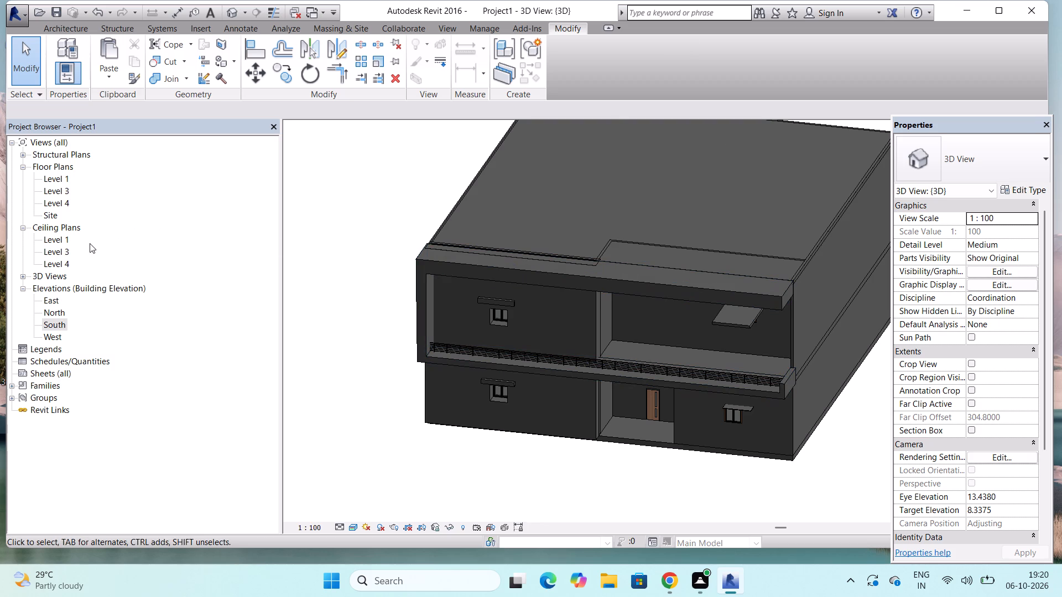
In the Level 3 floor plan, shorten the deep upper-floor sunshade beside the balcony so its back edge meets the wall's outer face.
{"action": "left_click", "coordinate": [64, 202]}
{"action": "double_click", "coordinate": [64, 202]}
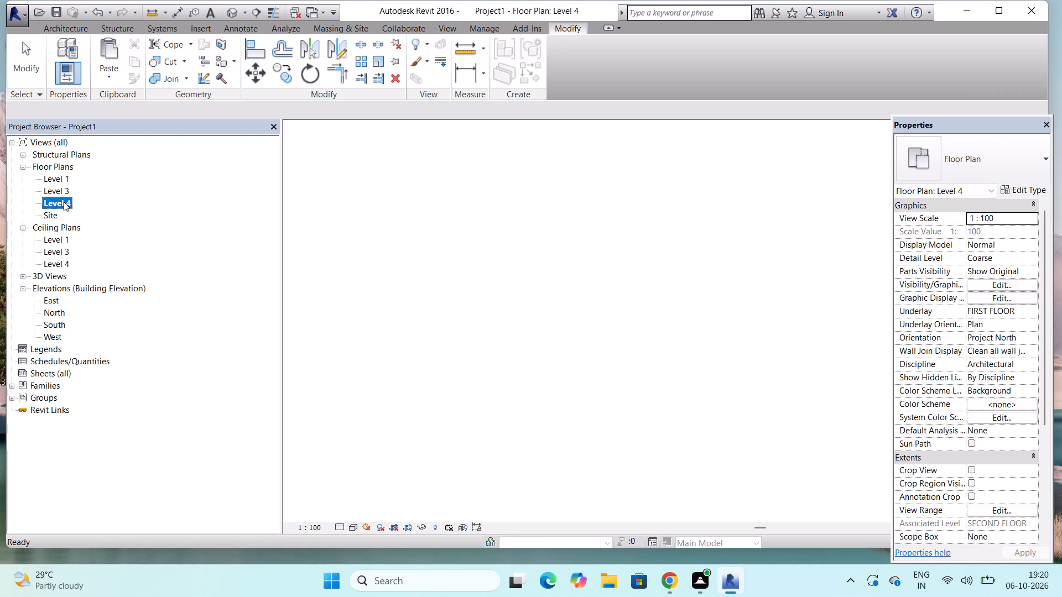
{"action": "scroll", "coordinate": [624, 433], "scroll_direction": "down", "scroll_amount": 5}
{"action": "scroll", "coordinate": [660, 467], "scroll_direction": "down", "scroll_amount": 4}
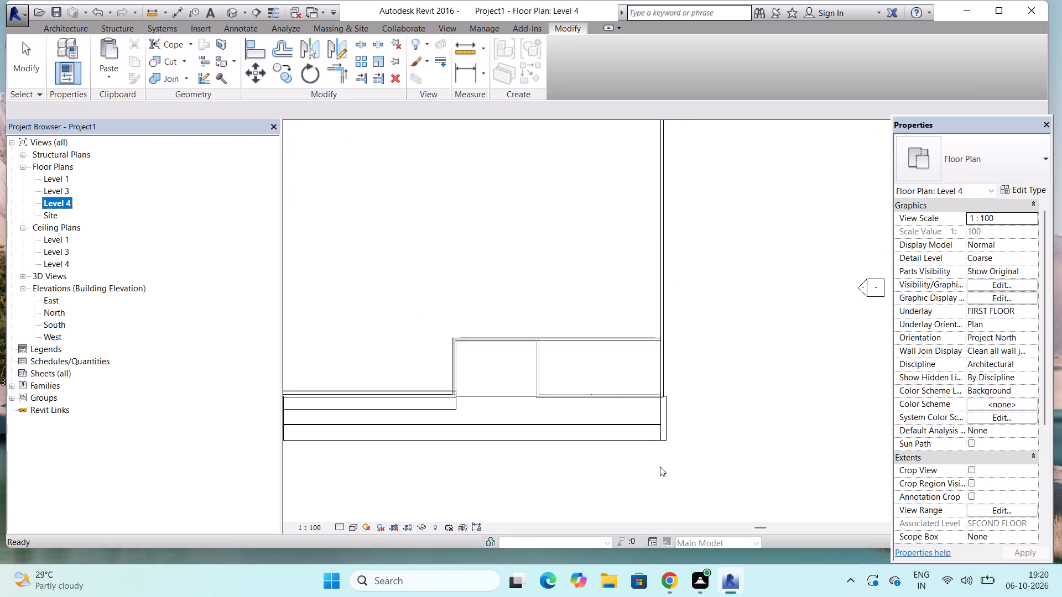
{"action": "scroll", "coordinate": [660, 467], "scroll_direction": "down", "scroll_amount": 5}
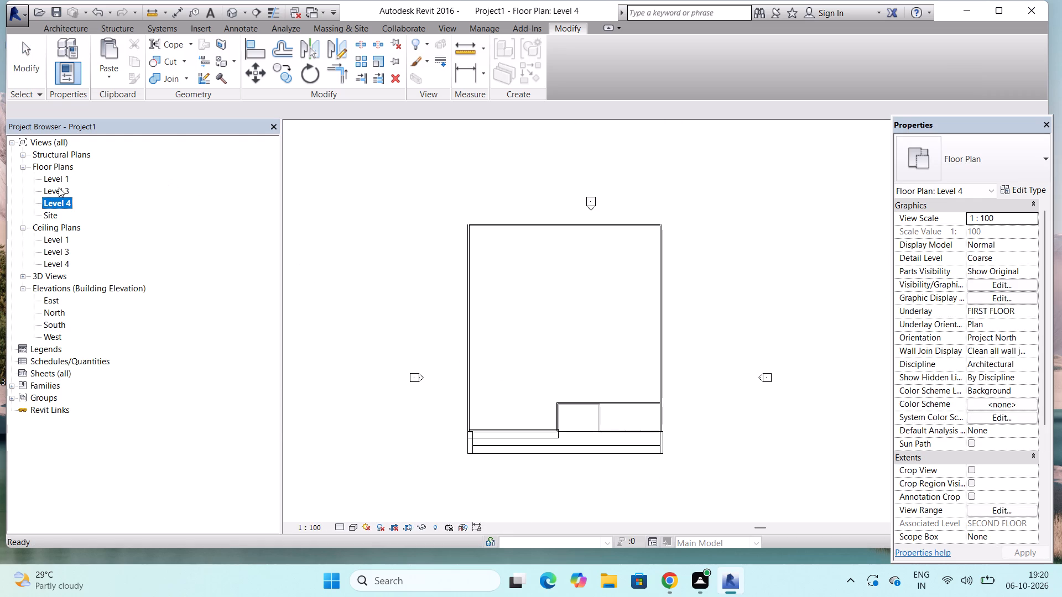
{"action": "double_click", "coordinate": [59, 187]}
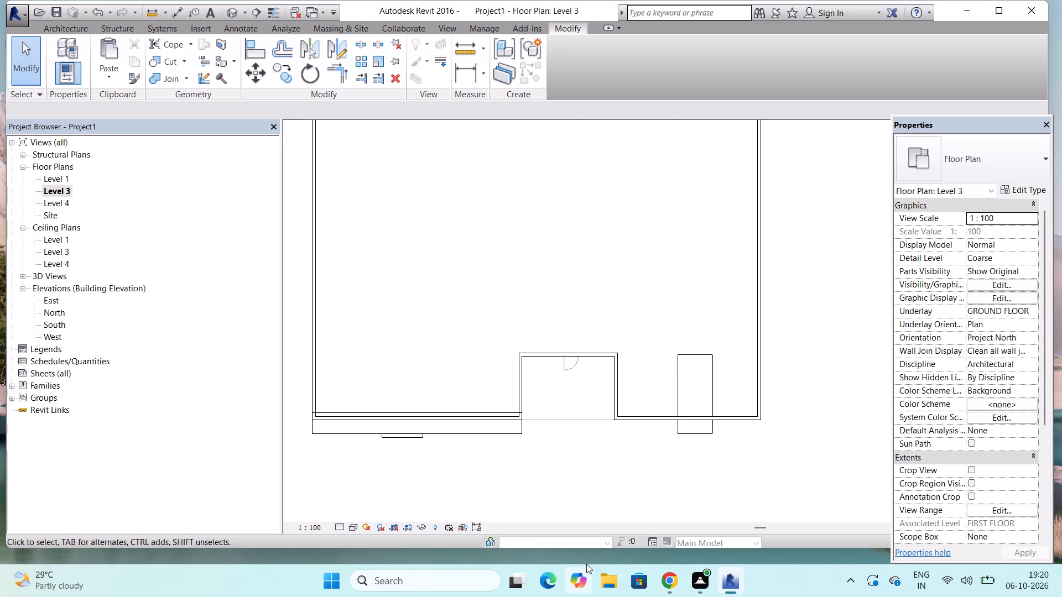
{"action": "left_click", "coordinate": [705, 353]}
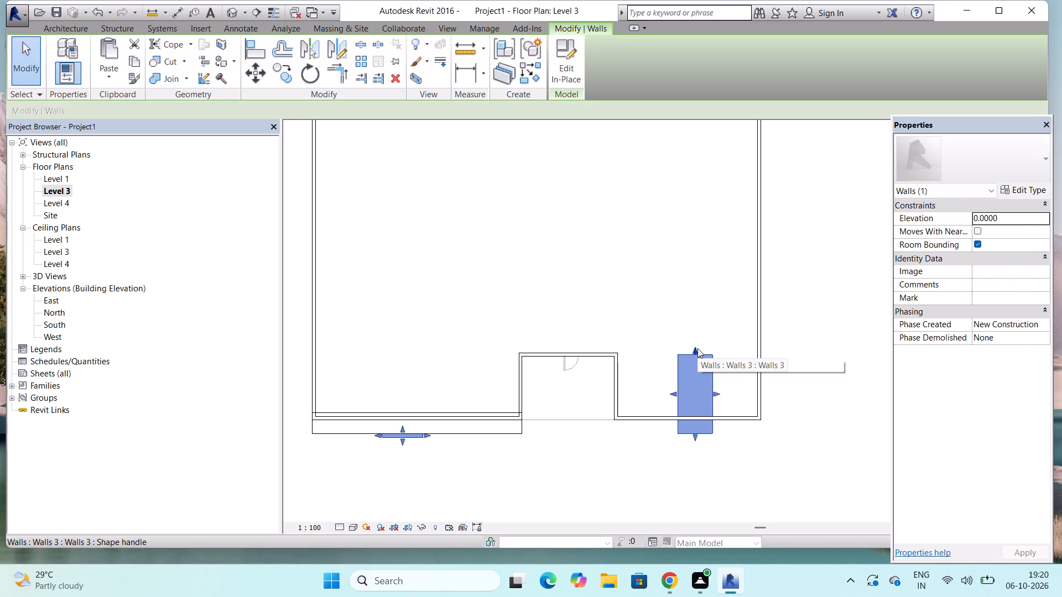
{"action": "left_click_drag", "start_coordinate": [696, 349], "coordinate": [694, 382]}
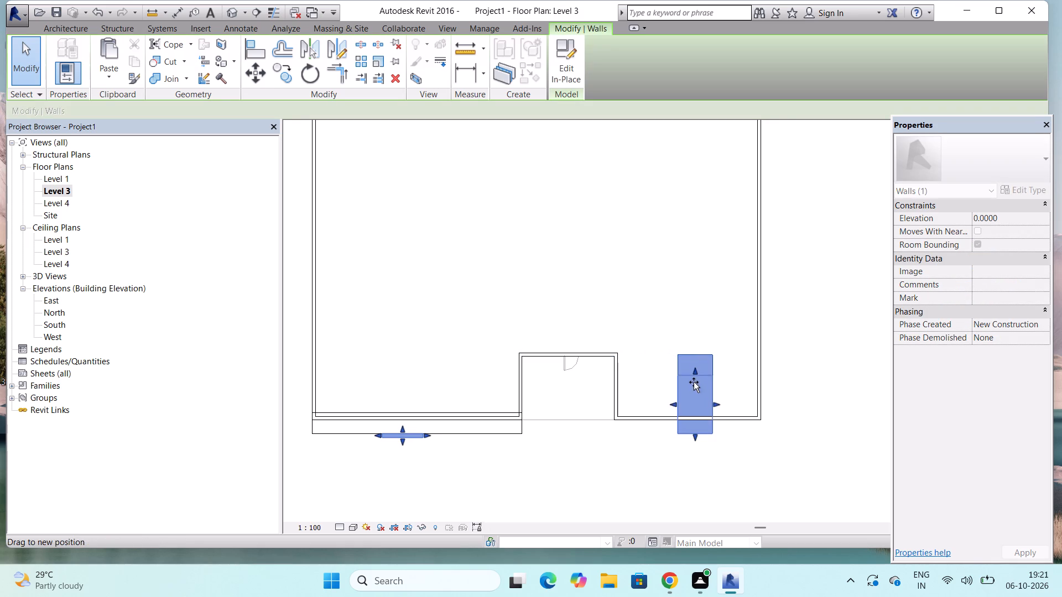
{"action": "left_click_drag", "start_coordinate": [694, 382], "coordinate": [695, 418]}
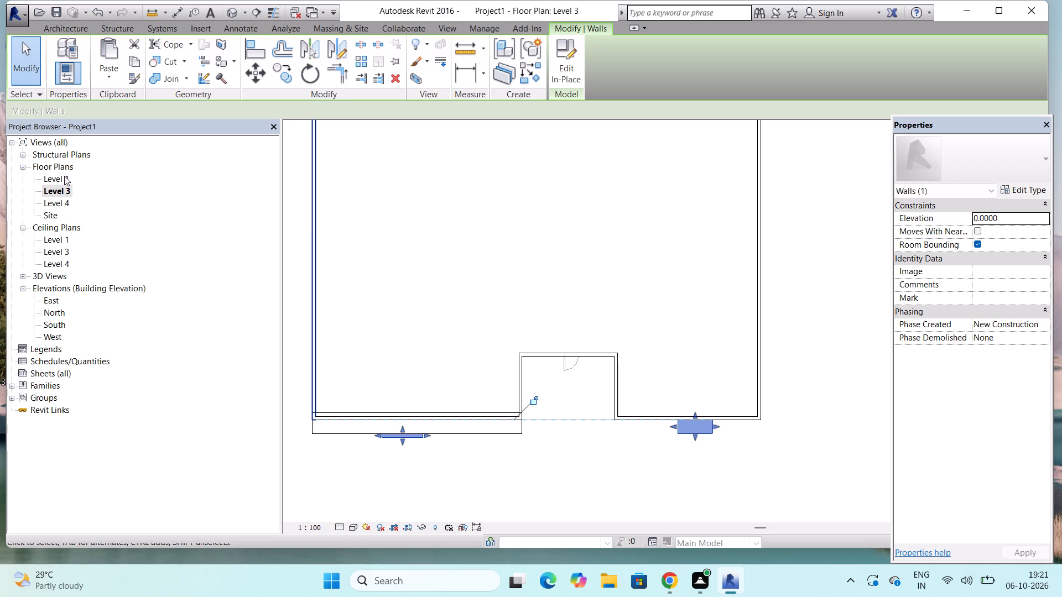
{"action": "left_click", "coordinate": [438, 422]}
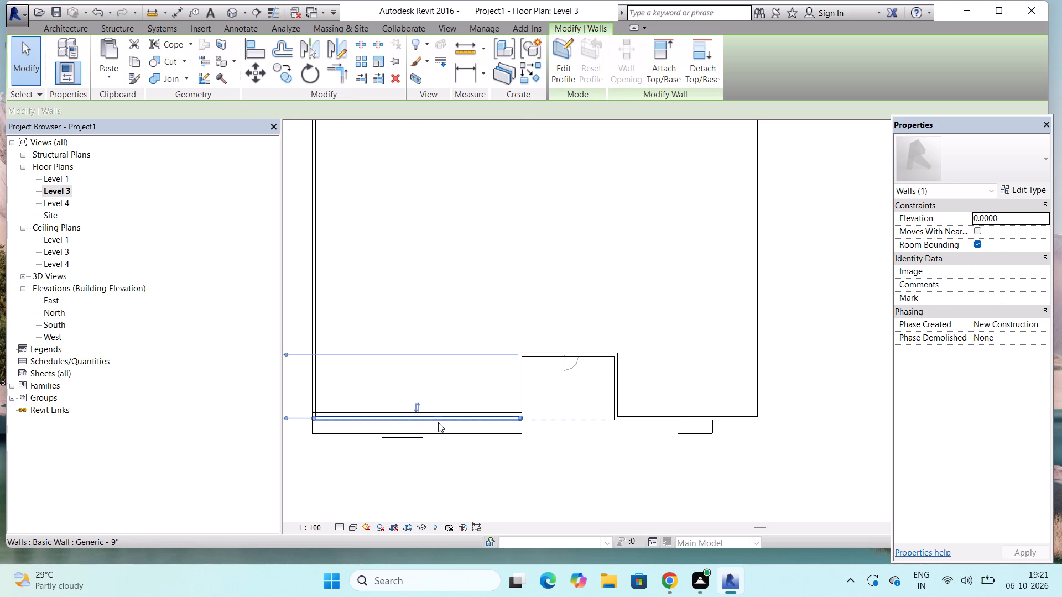
{"action": "left_click", "coordinate": [236, 9]}
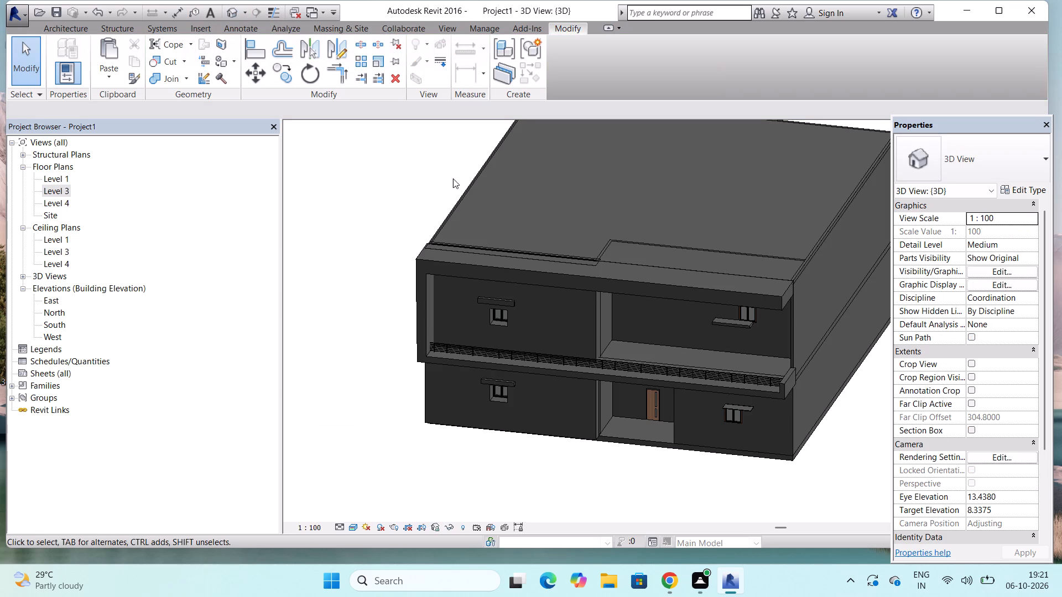
Inspect the roof soffit and the Level 4 plan, and dismiss the notification card covering the 3D view.
{"action": "left_click", "coordinate": [818, 240]}
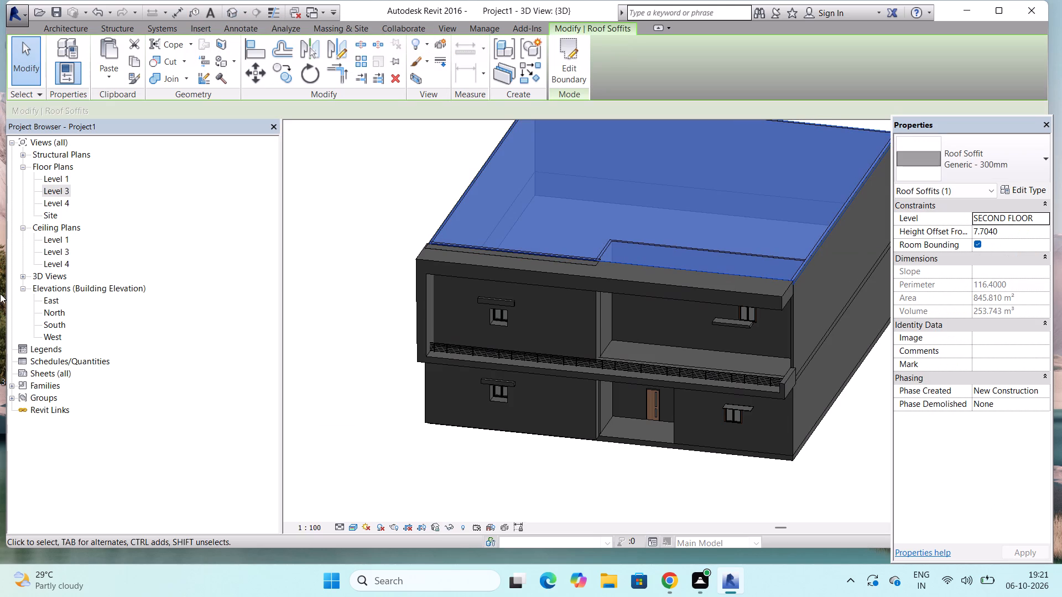
{"action": "left_click", "coordinate": [68, 202]}
{"action": "double_click", "coordinate": [68, 202]}
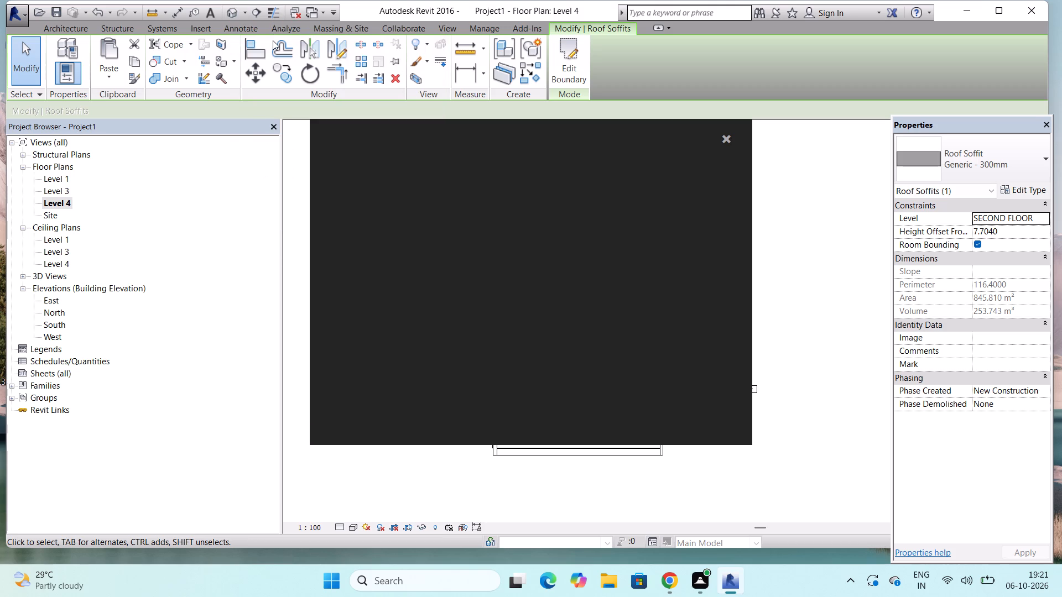
{"action": "left_click", "coordinate": [236, 9]}
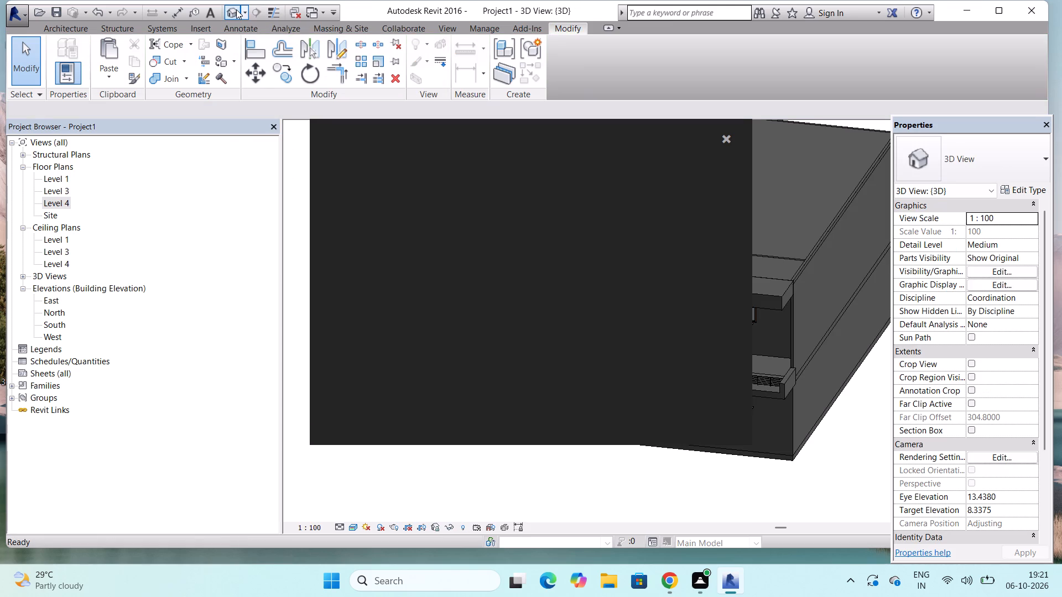
{"action": "left_click", "coordinate": [726, 134]}
{"action": "scroll", "coordinate": [670, 205], "scroll_direction": "down", "scroll_amount": 2}
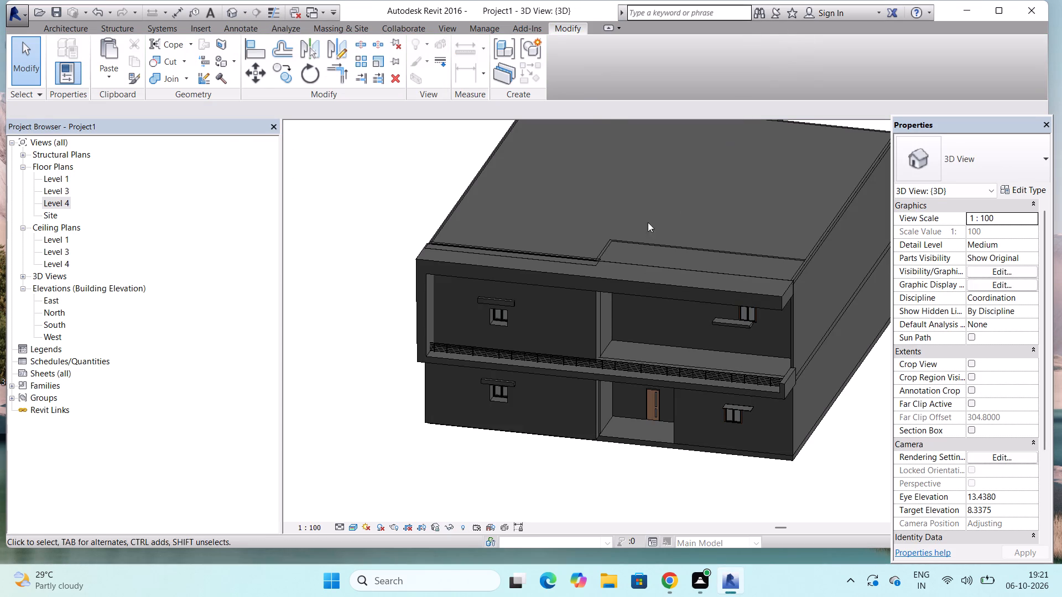
{"action": "scroll", "coordinate": [648, 222], "scroll_direction": "down", "scroll_amount": 3}
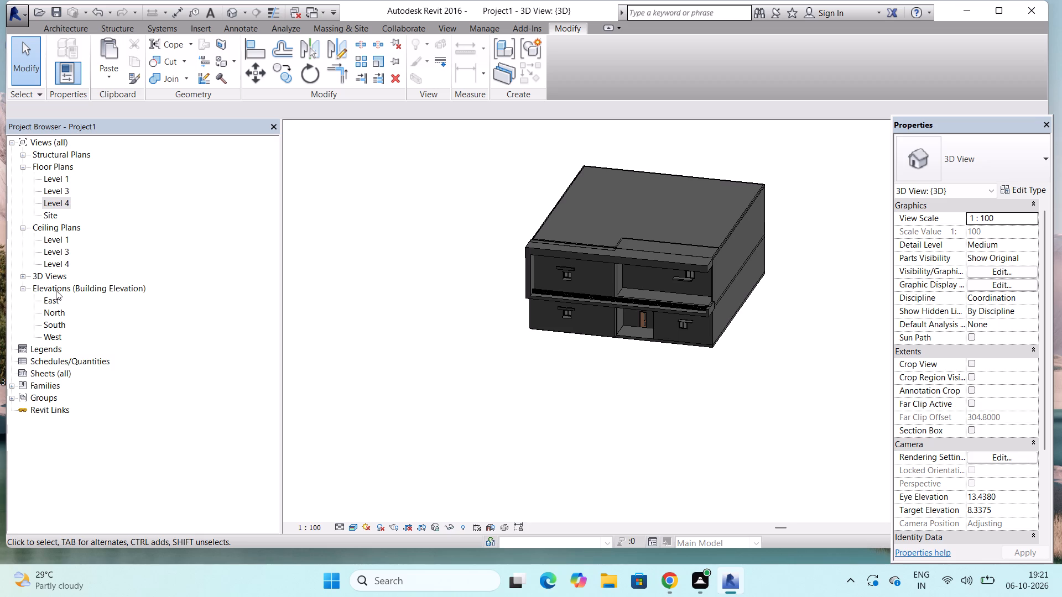
In the South elevation, thicken the ground-floor sunshade above the east window upward and shift it sideways to centre it over the window.
{"action": "double_click", "coordinate": [54, 320]}
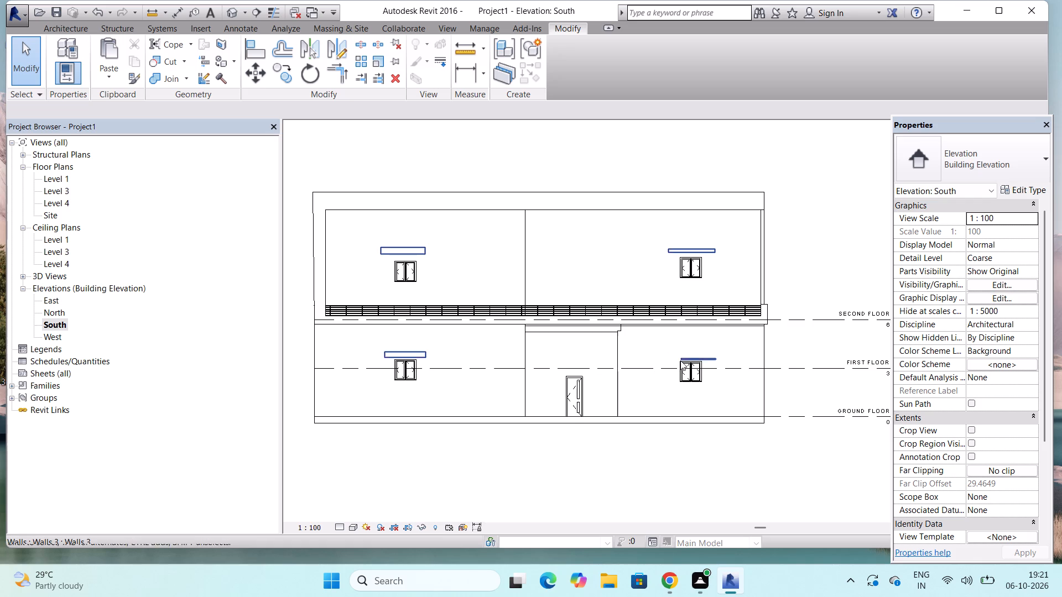
{"action": "scroll", "coordinate": [692, 361], "scroll_direction": "up", "scroll_amount": 8}
{"action": "left_click", "coordinate": [725, 353]}
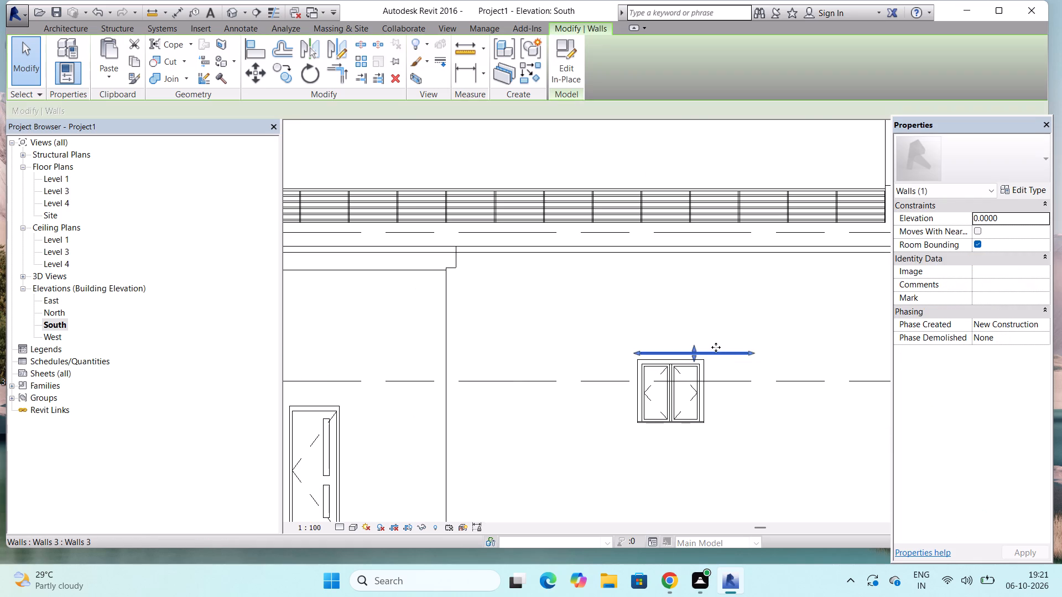
{"action": "left_click_drag", "start_coordinate": [694, 347], "coordinate": [694, 337]}
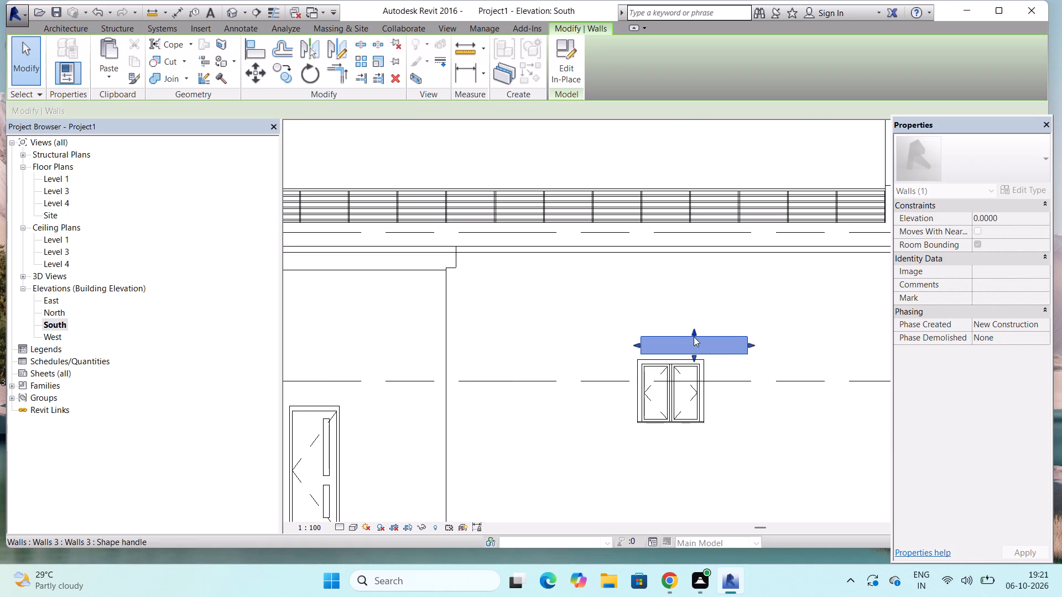
{"action": "left_click_drag", "start_coordinate": [712, 342], "coordinate": [663, 342]}
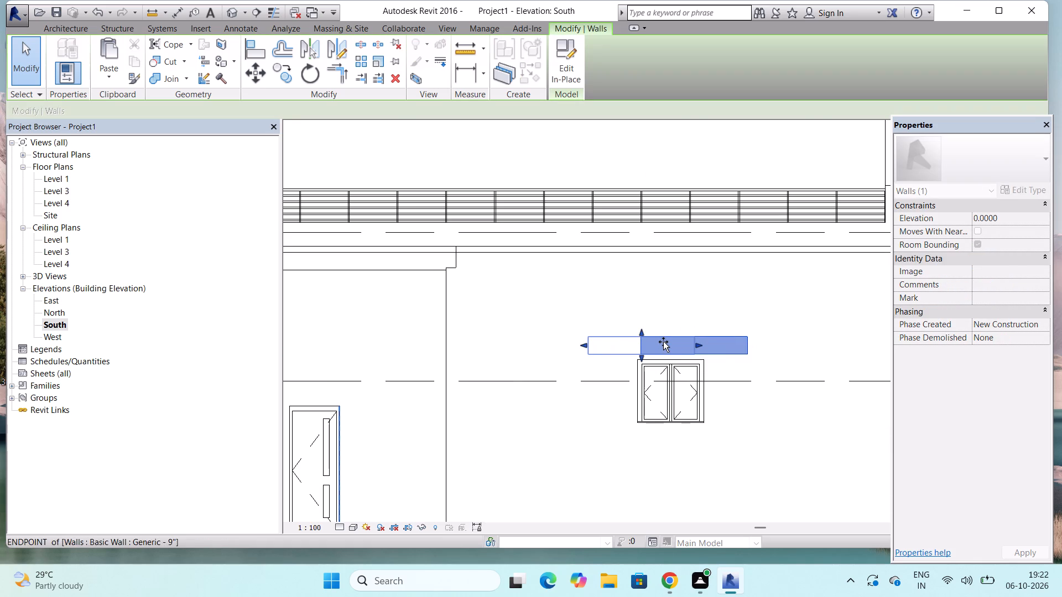
{"action": "left_click_drag", "start_coordinate": [663, 342], "coordinate": [694, 339]}
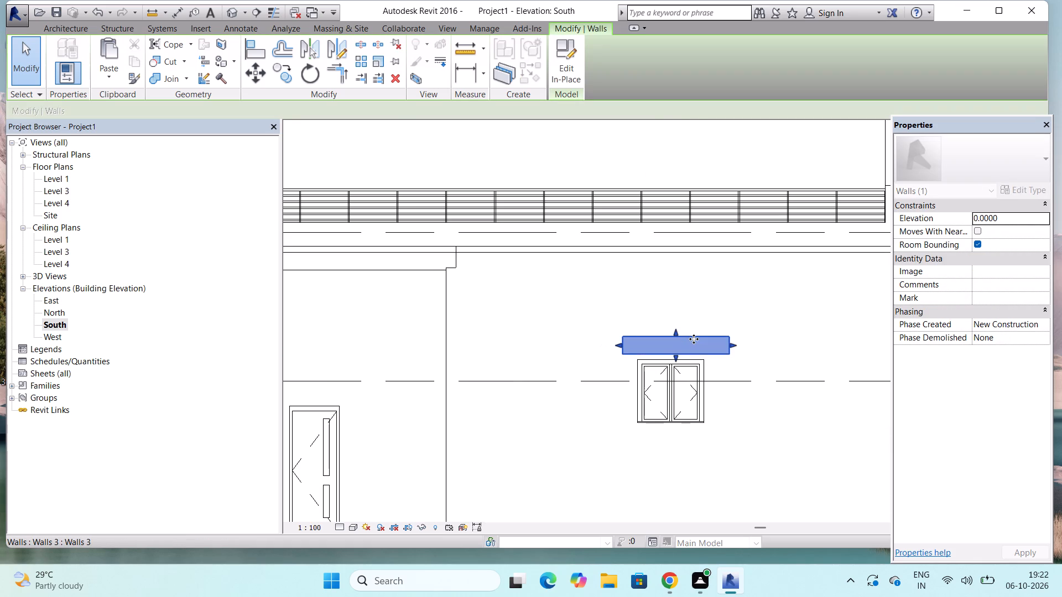
{"action": "scroll", "coordinate": [694, 339], "scroll_direction": "down", "scroll_amount": 11}
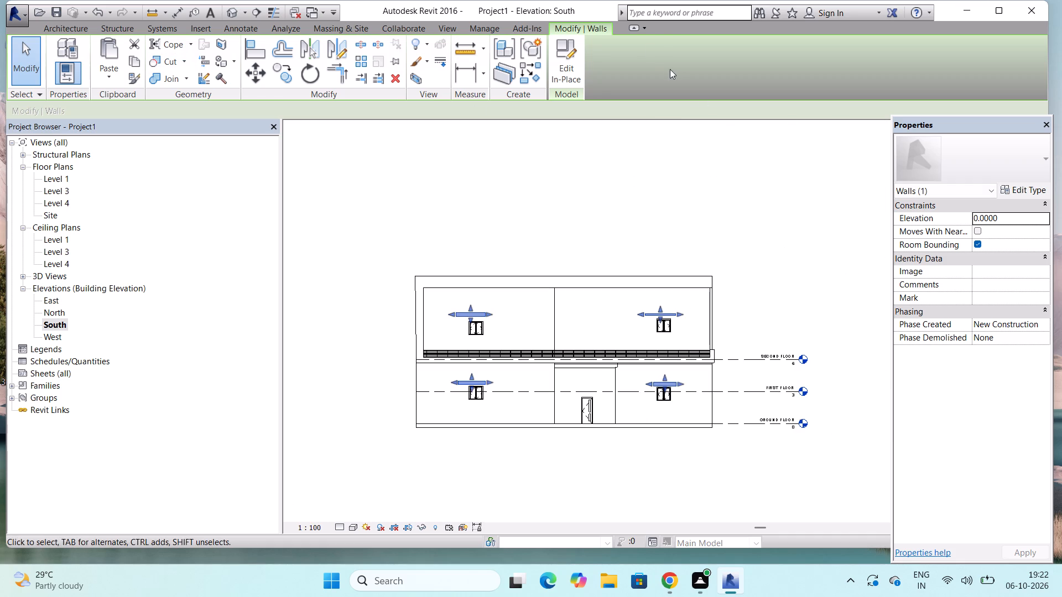
{"action": "left_click", "coordinate": [592, 29]}
{"action": "left_click", "coordinate": [617, 145]}
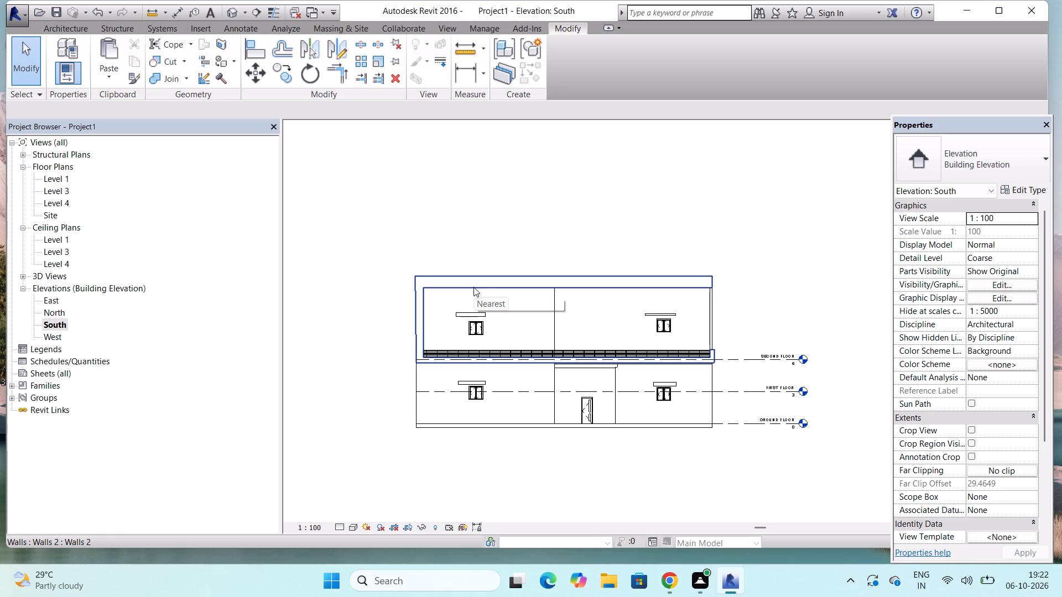
{"action": "key", "text": "Escape"}
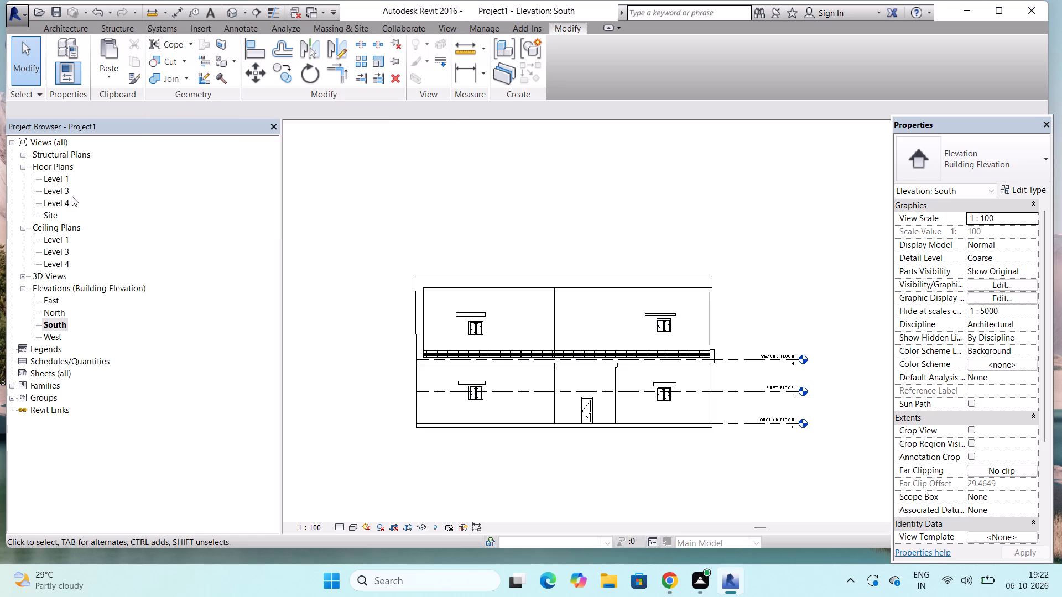
In the Level 4 plan, draw a 28 m Generic - 9" wall, unconnected height 8, along the north wall from corner to corner, and open the 3D view.
{"action": "double_click", "coordinate": [56, 203]}
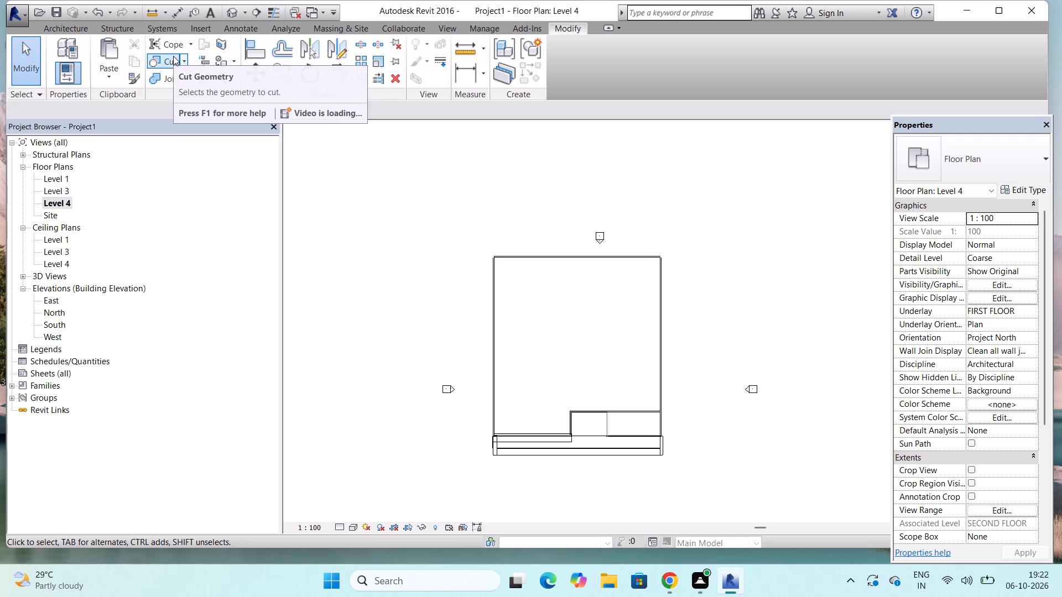
{"action": "left_click", "coordinate": [61, 25]}
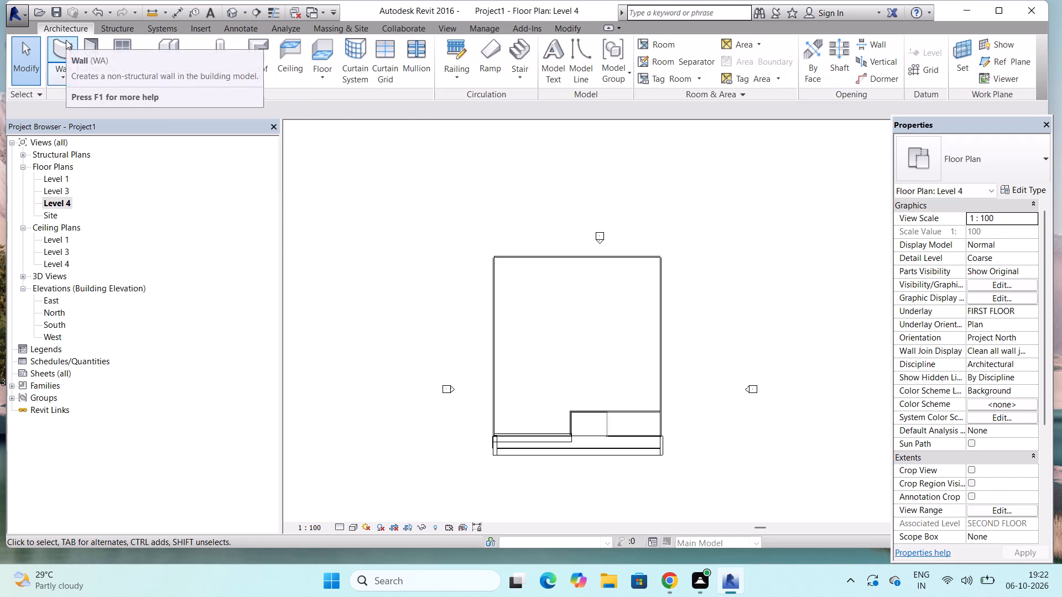
{"action": "left_click", "coordinate": [66, 40]}
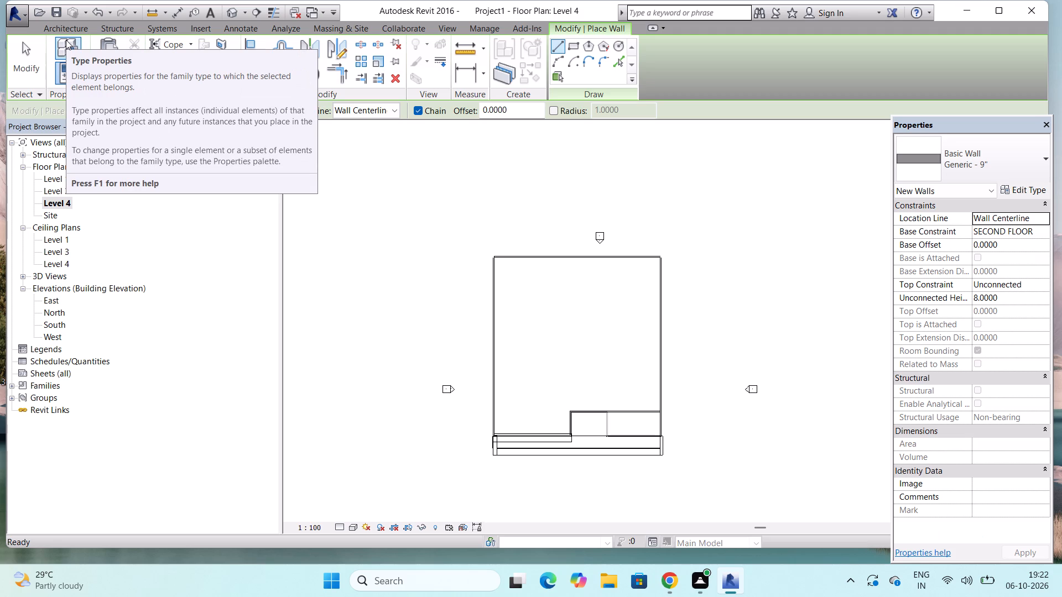
{"action": "scroll", "coordinate": [542, 285], "scroll_direction": "up", "scroll_amount": 4}
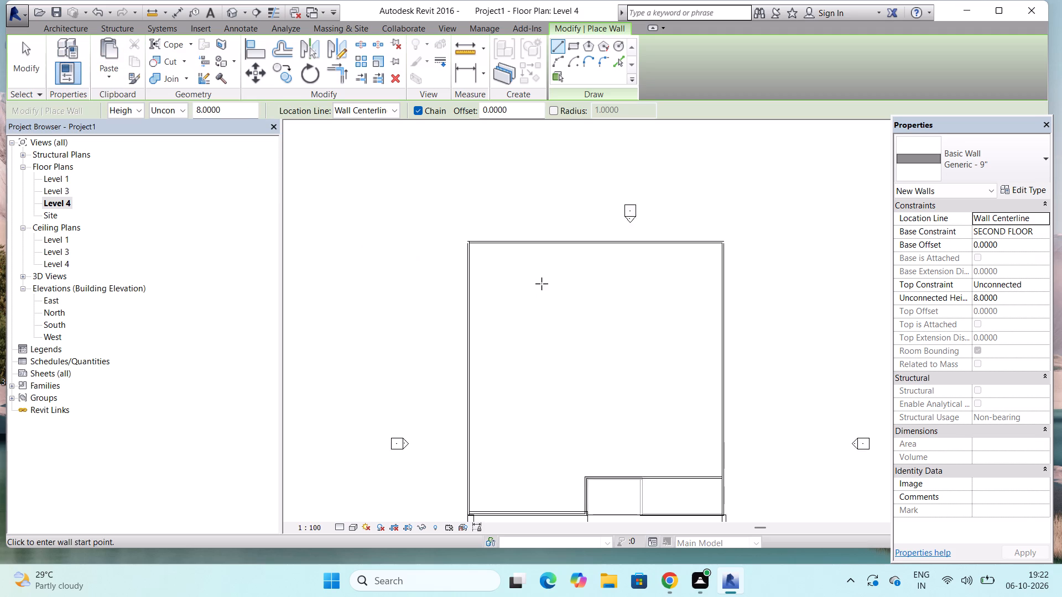
{"action": "scroll", "coordinate": [491, 245], "scroll_direction": "up", "scroll_amount": 5}
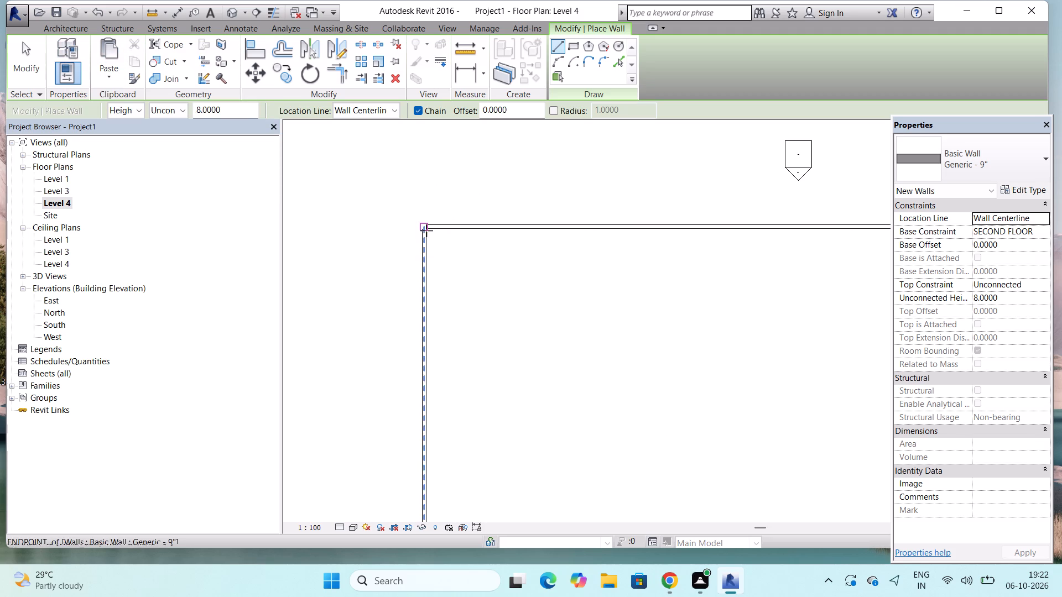
{"action": "scroll", "coordinate": [426, 231], "scroll_direction": "down", "scroll_amount": 8}
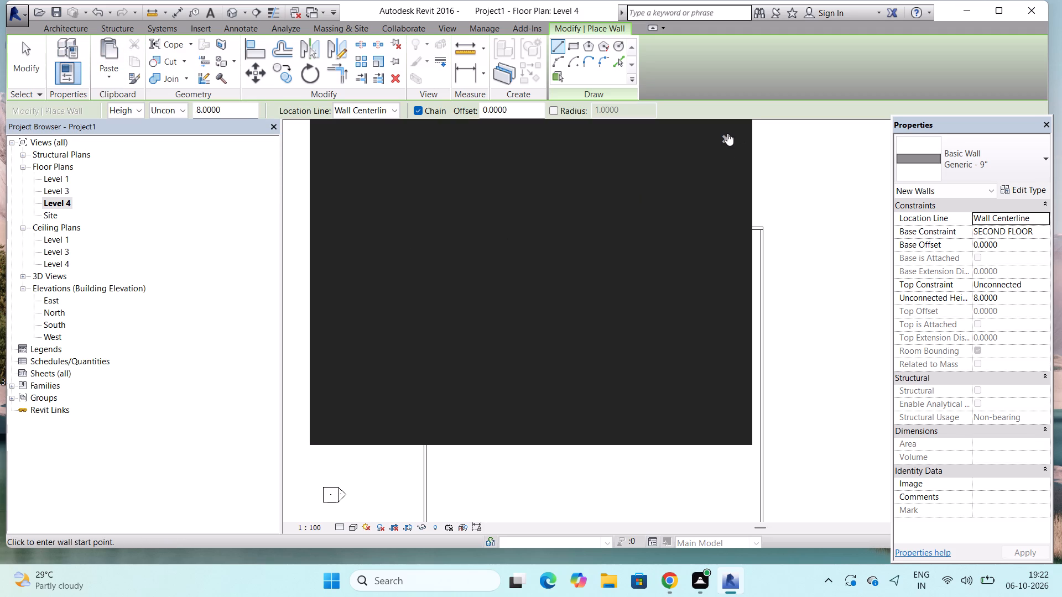
{"action": "left_click", "coordinate": [727, 133]}
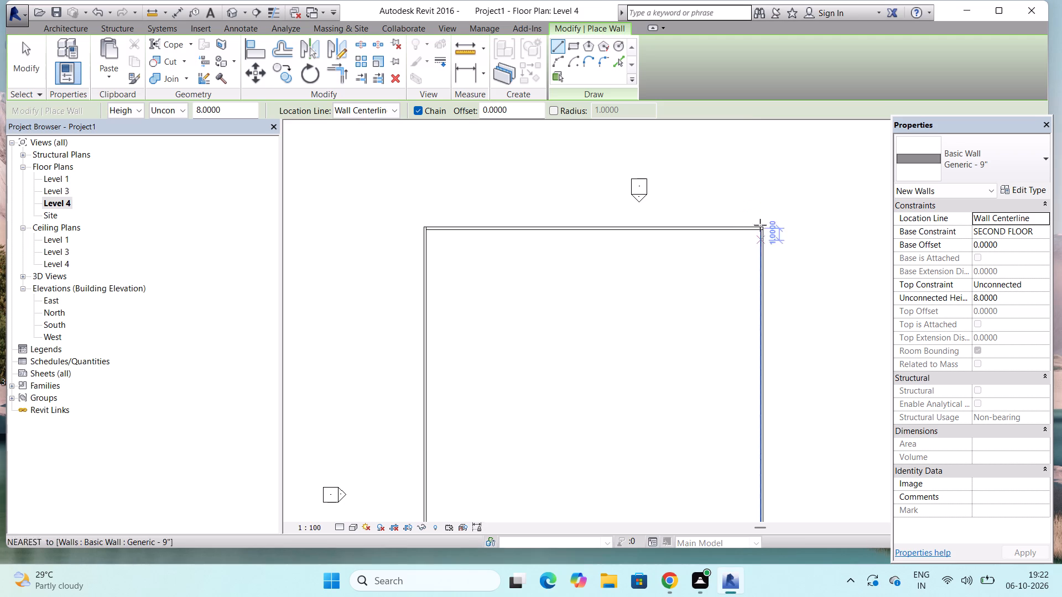
{"action": "scroll", "coordinate": [761, 214], "scroll_direction": "up", "scroll_amount": 8}
{"action": "left_click", "coordinate": [768, 248]}
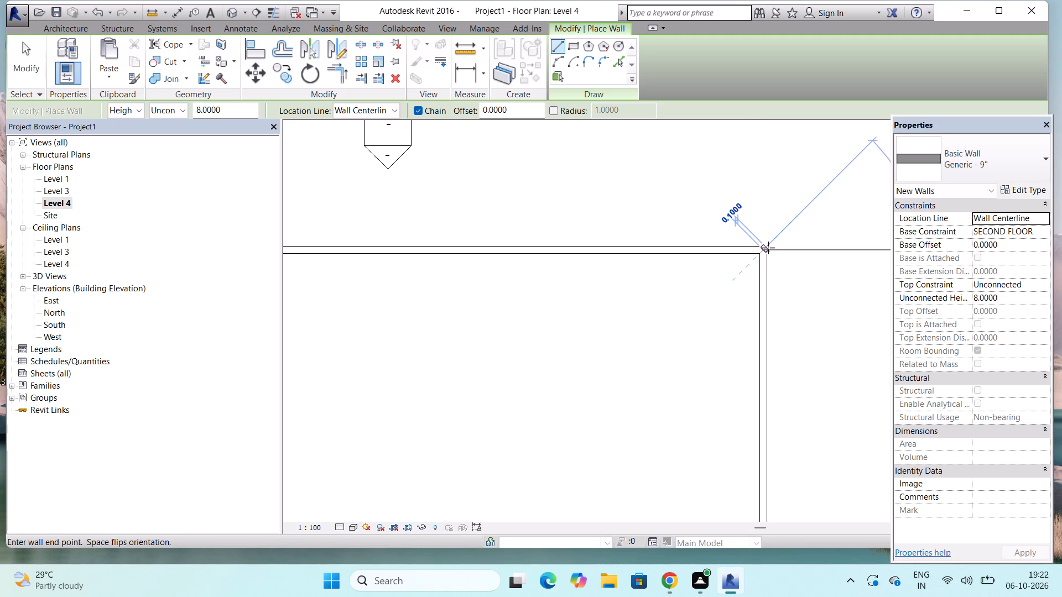
{"action": "scroll", "coordinate": [768, 248], "scroll_direction": "down", "scroll_amount": 16}
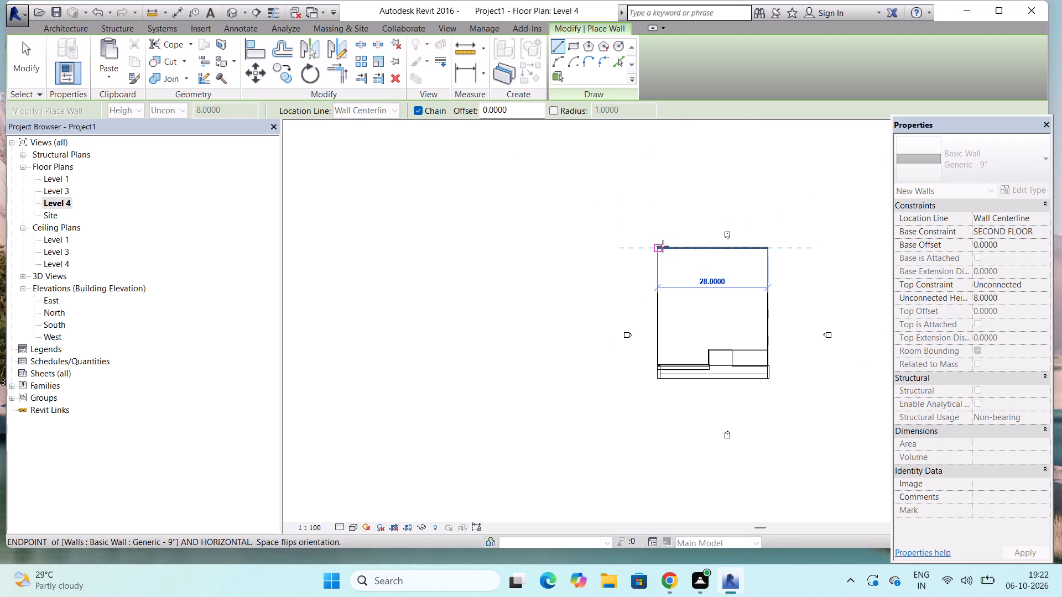
{"action": "scroll", "coordinate": [651, 249], "scroll_direction": "up", "scroll_amount": 13}
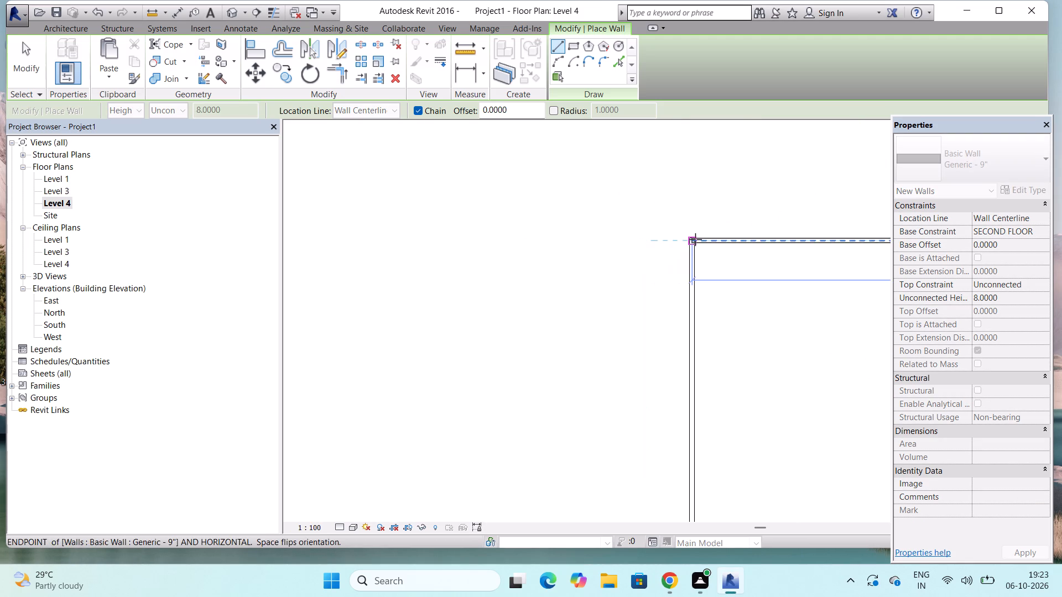
{"action": "left_click", "coordinate": [695, 238]}
{"action": "scroll", "coordinate": [695, 238], "scroll_direction": "down", "scroll_amount": 8}
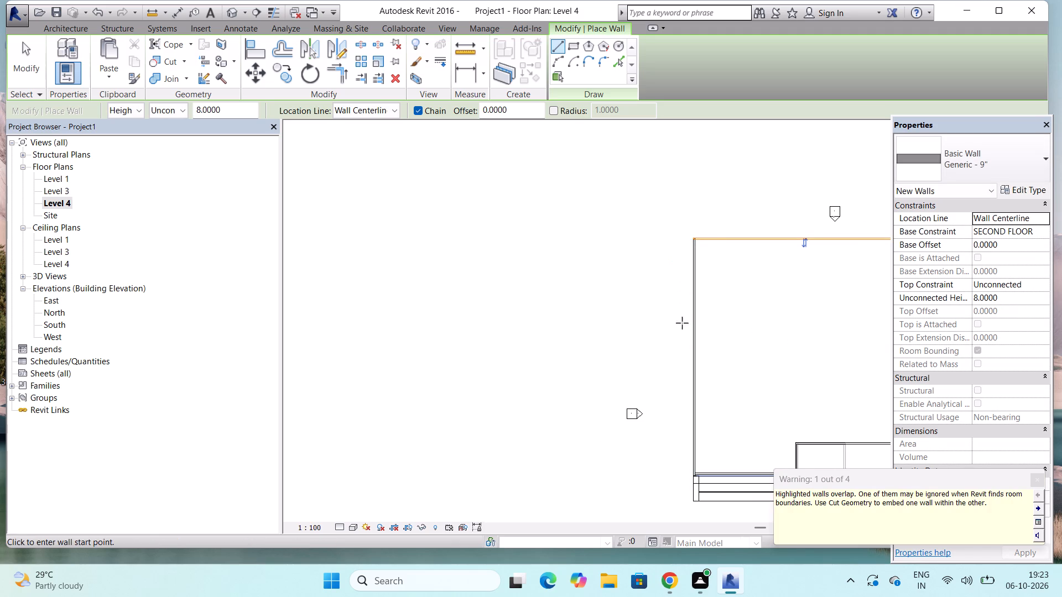
{"action": "left_click", "coordinate": [1038, 480]}
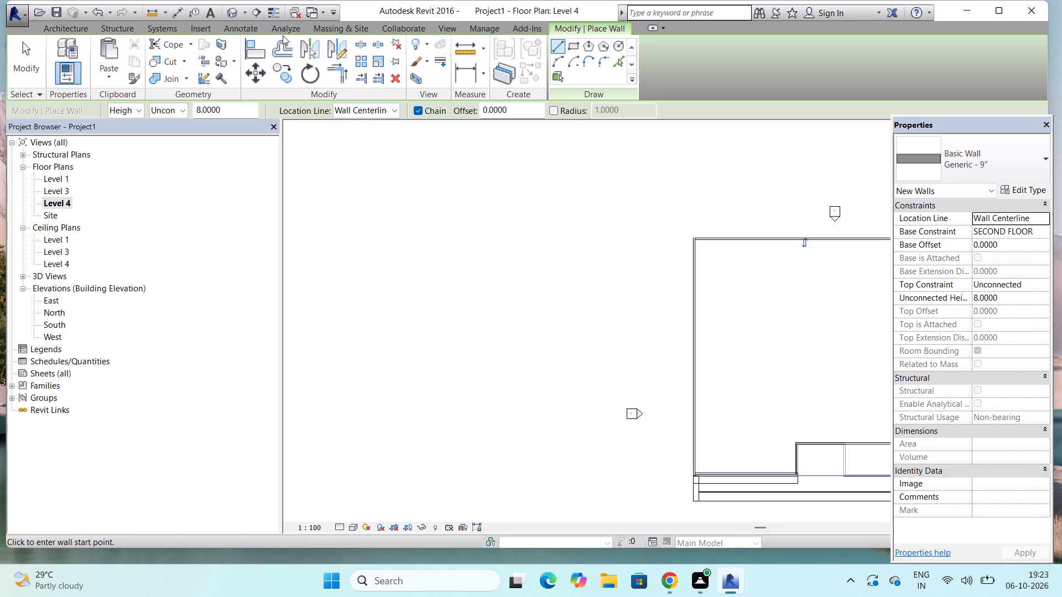
{"action": "left_click", "coordinate": [229, 12]}
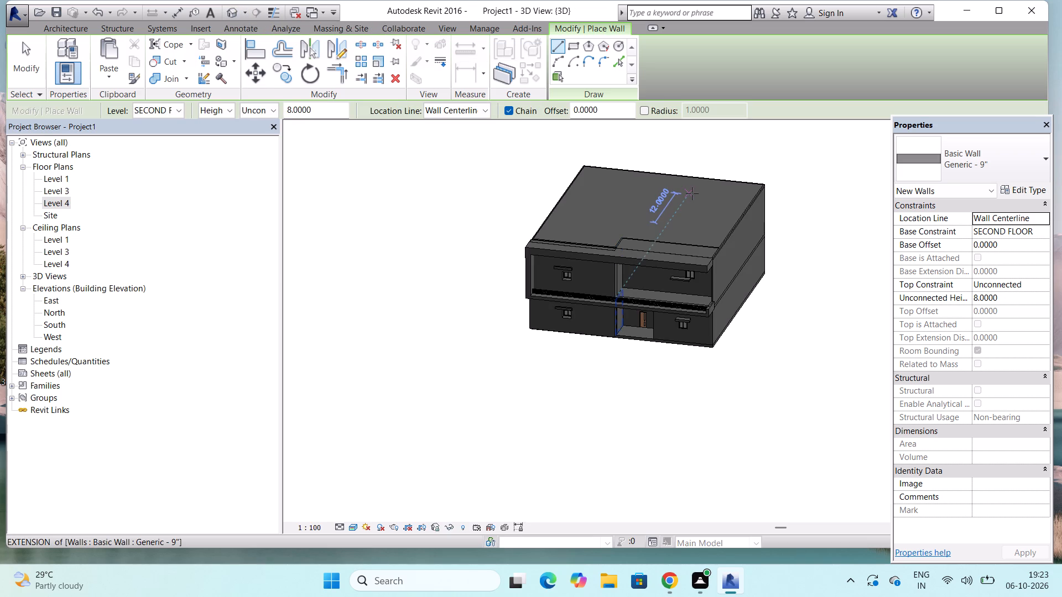
In the 3D view, draw Generic - 9" walls, height 8, along the roof's north edge, about 28 m, and its west edge.
{"action": "scroll", "coordinate": [701, 179], "scroll_direction": "up", "scroll_amount": 7}
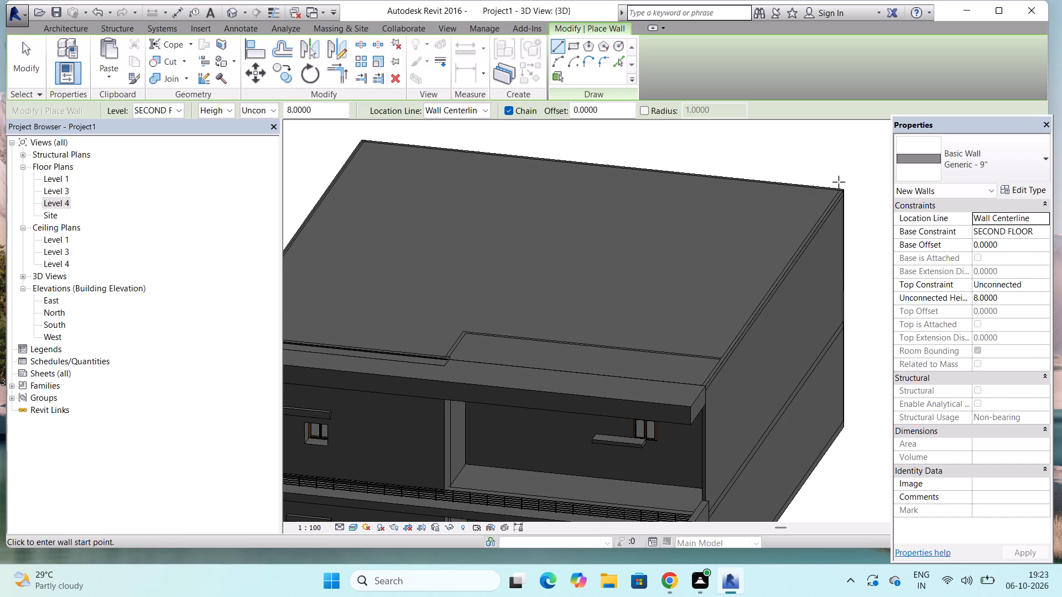
{"action": "left_click", "coordinate": [842, 190]}
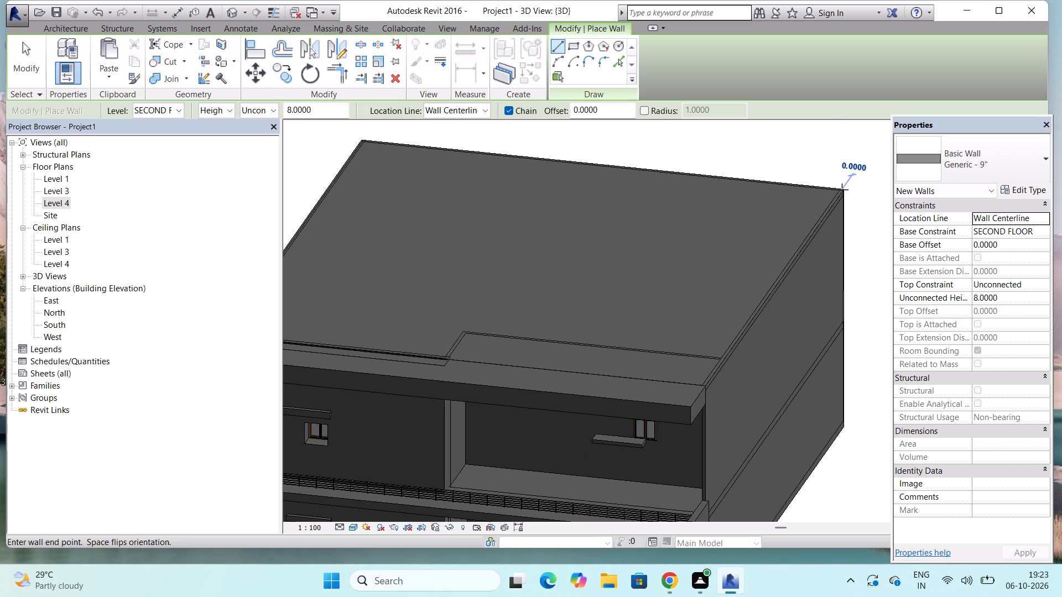
{"action": "scroll", "coordinate": [720, 188], "scroll_direction": "down", "scroll_amount": 6}
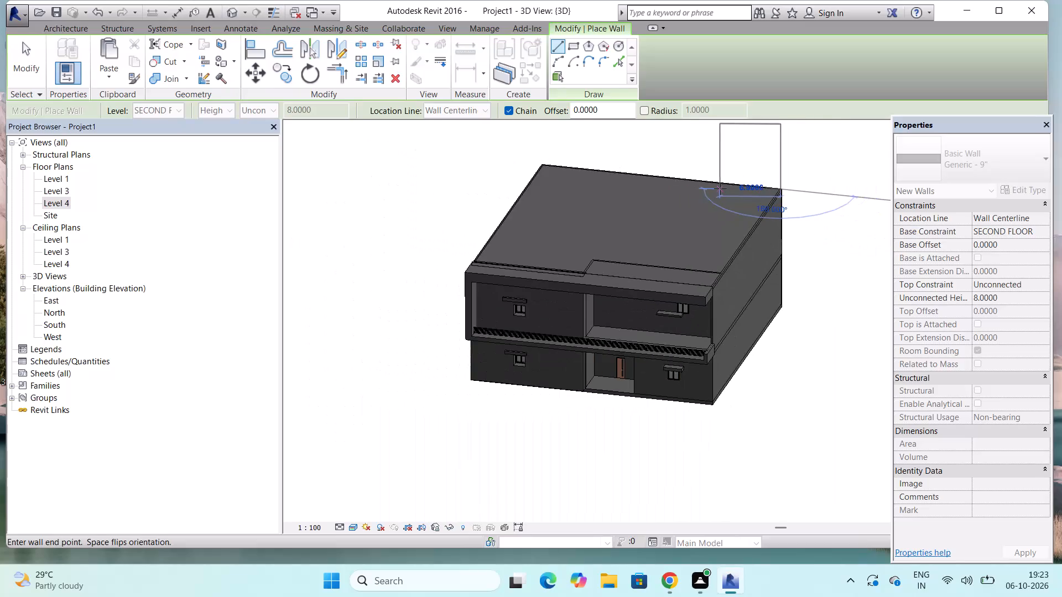
{"action": "scroll", "coordinate": [571, 161], "scroll_direction": "up", "scroll_amount": 11}
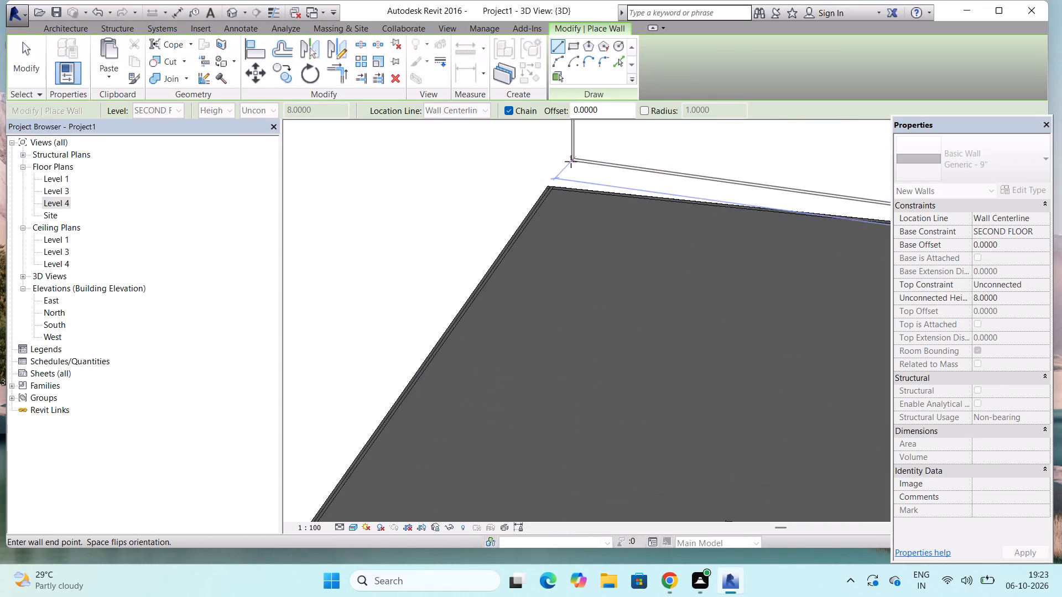
{"action": "left_click", "coordinate": [545, 188]}
{"action": "scroll", "coordinate": [545, 188], "scroll_direction": "down", "scroll_amount": 8}
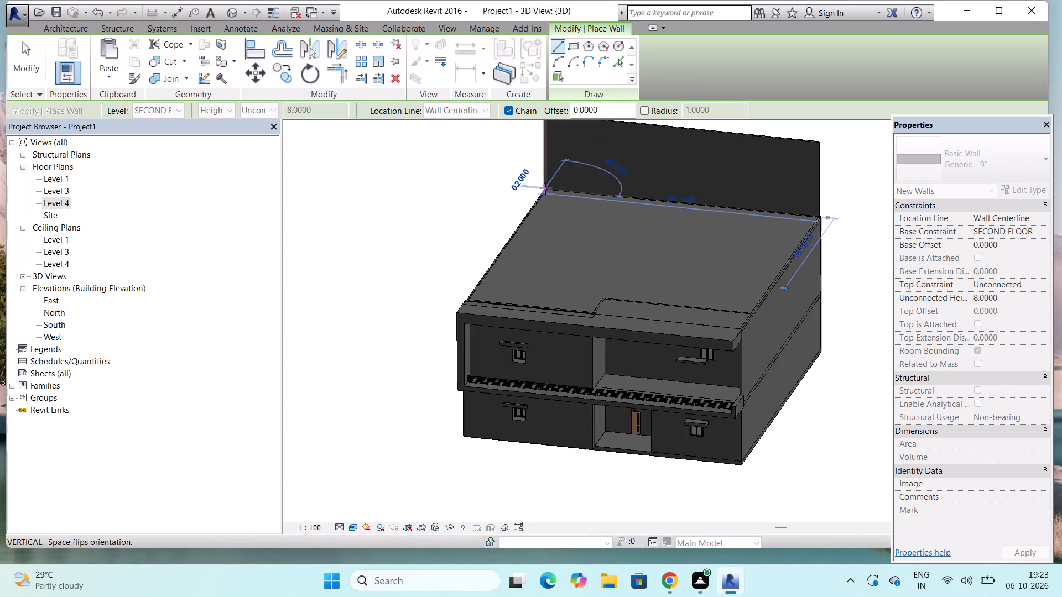
{"action": "scroll", "coordinate": [545, 188], "scroll_direction": "down", "scroll_amount": 4}
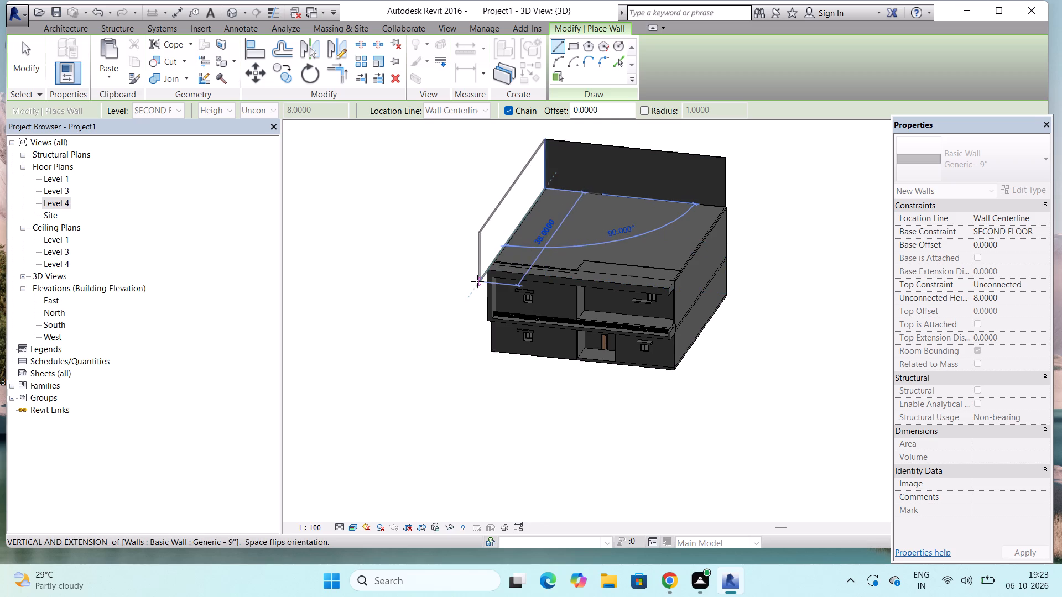
{"action": "scroll", "coordinate": [483, 280], "scroll_direction": "up", "scroll_amount": 12}
{"action": "scroll", "coordinate": [559, 160], "scroll_direction": "up", "scroll_amount": 2}
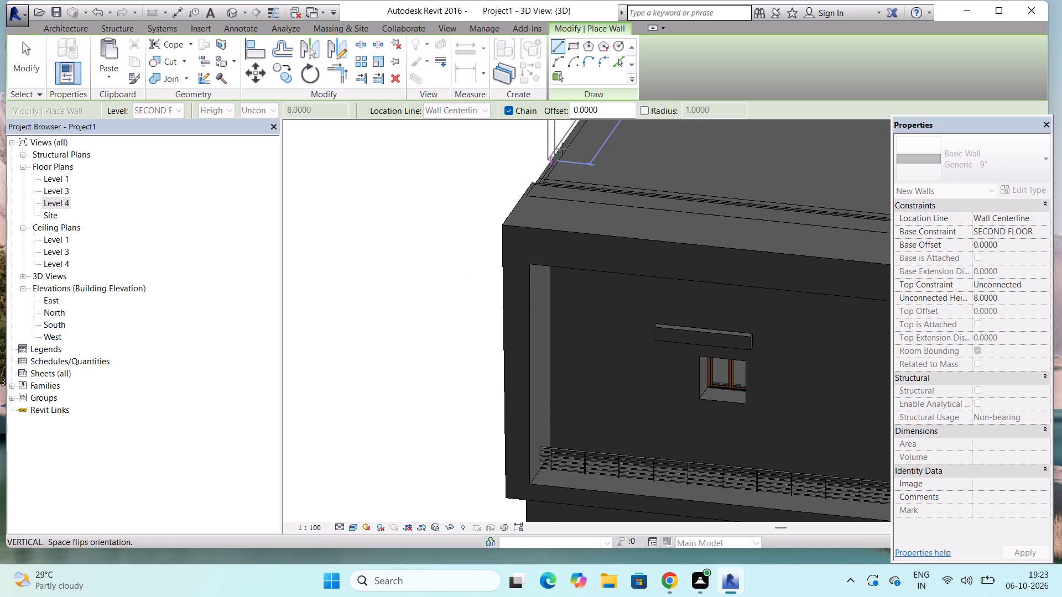
{"action": "scroll", "coordinate": [562, 149], "scroll_direction": "up", "scroll_amount": 6}
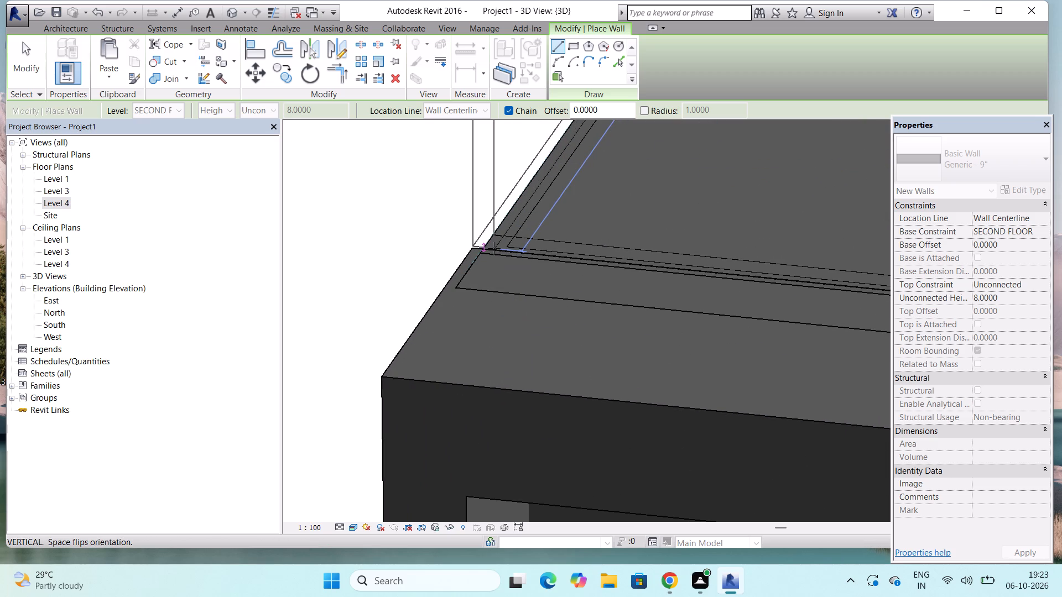
{"action": "left_click", "coordinate": [481, 250]}
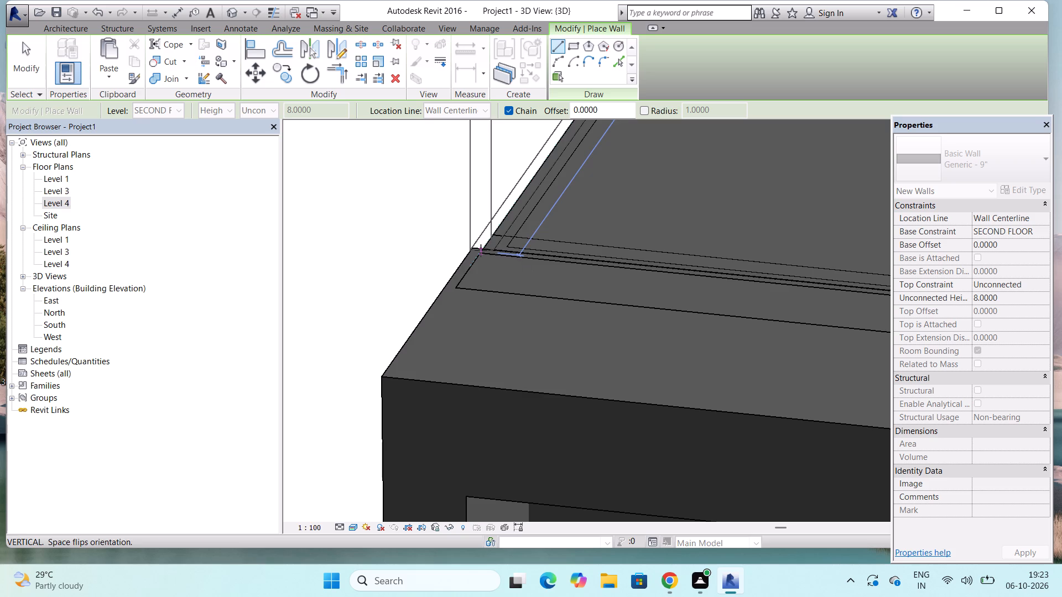
Continue the wall chain along the stepped front roof edge: about 13 m across, 4.2 m back at the jog, and 15.1 m across.
{"action": "scroll", "coordinate": [481, 250], "scroll_direction": "down", "scroll_amount": 15}
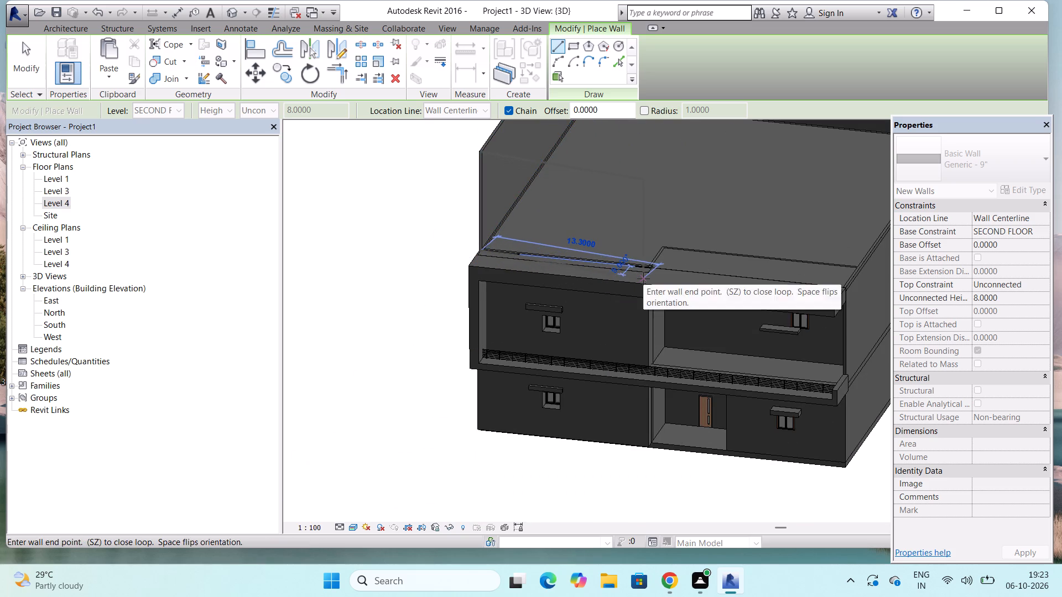
{"action": "scroll", "coordinate": [643, 279], "scroll_direction": "up", "scroll_amount": 11}
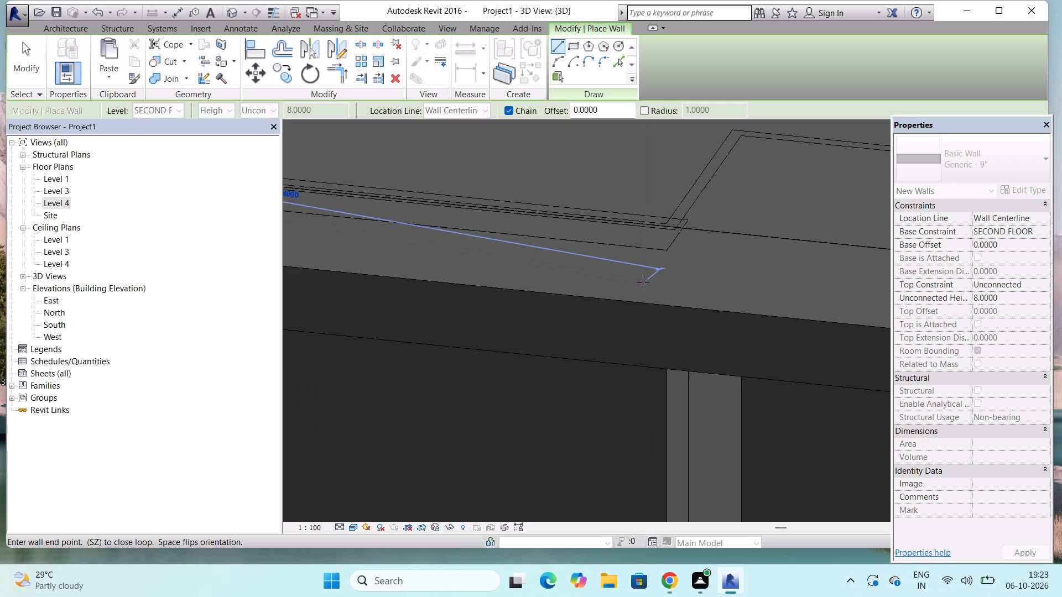
{"action": "left_click", "coordinate": [673, 225]}
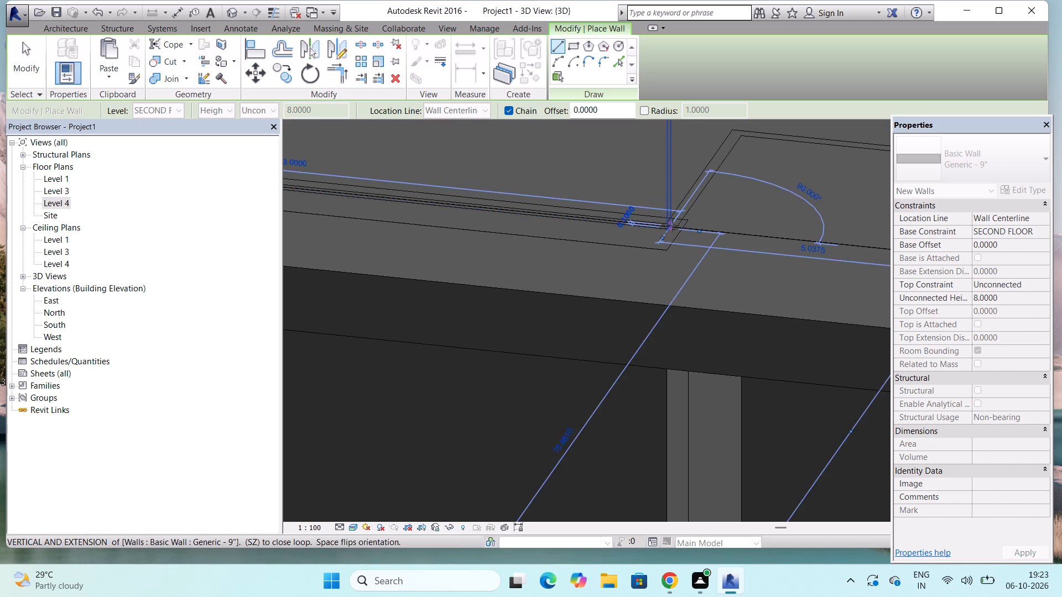
{"action": "scroll", "coordinate": [673, 225], "scroll_direction": "down", "scroll_amount": 7}
{"action": "scroll", "coordinate": [680, 195], "scroll_direction": "up", "scroll_amount": 5}
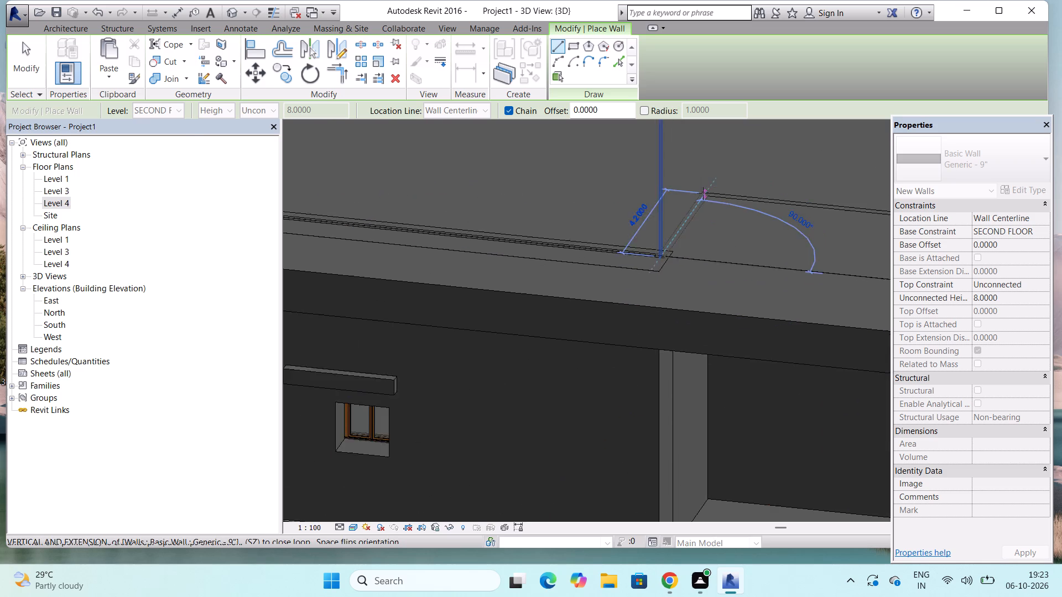
{"action": "scroll", "coordinate": [703, 193], "scroll_direction": "up", "scroll_amount": 9}
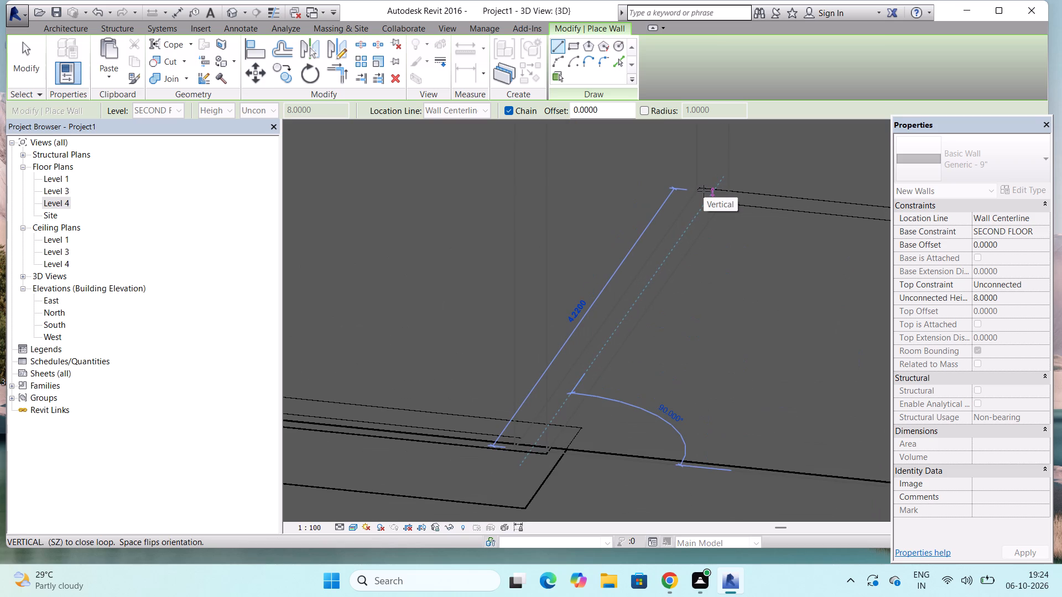
{"action": "left_click", "coordinate": [704, 191]}
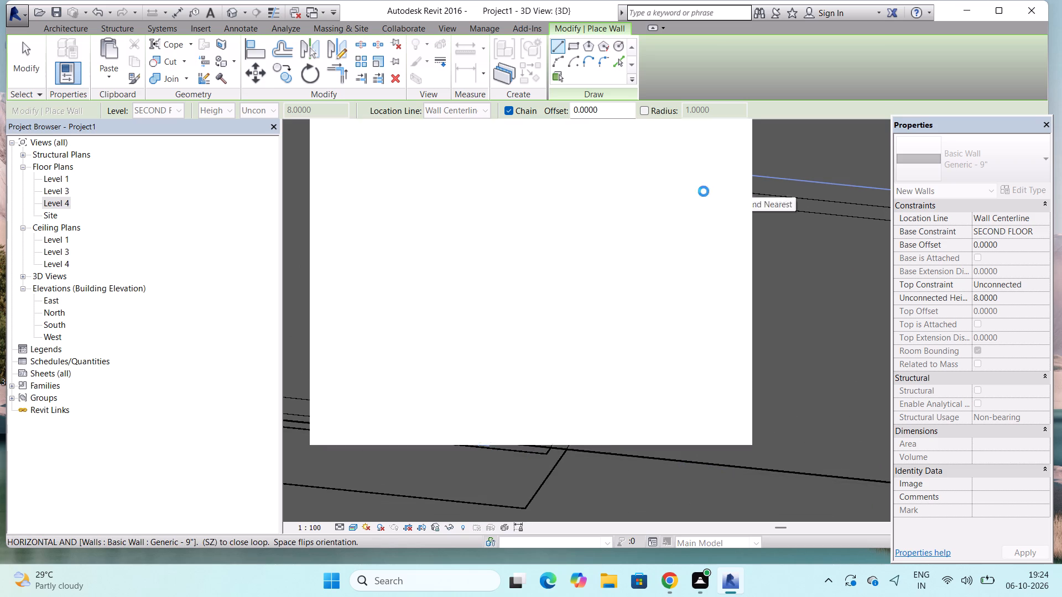
{"action": "scroll", "coordinate": [704, 191], "scroll_direction": "down", "scroll_amount": 4}
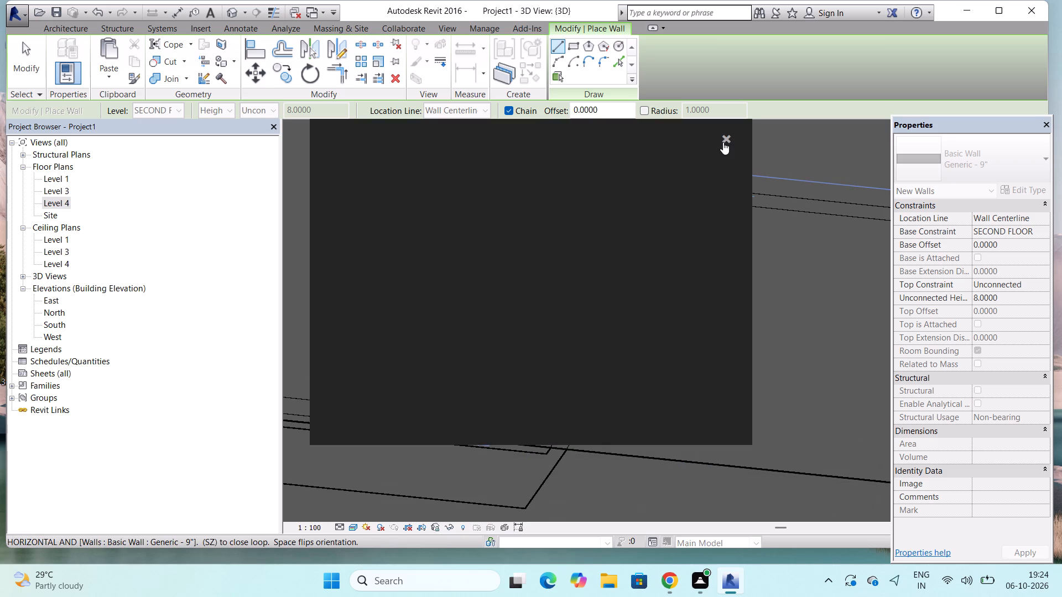
{"action": "left_click", "coordinate": [724, 137]}
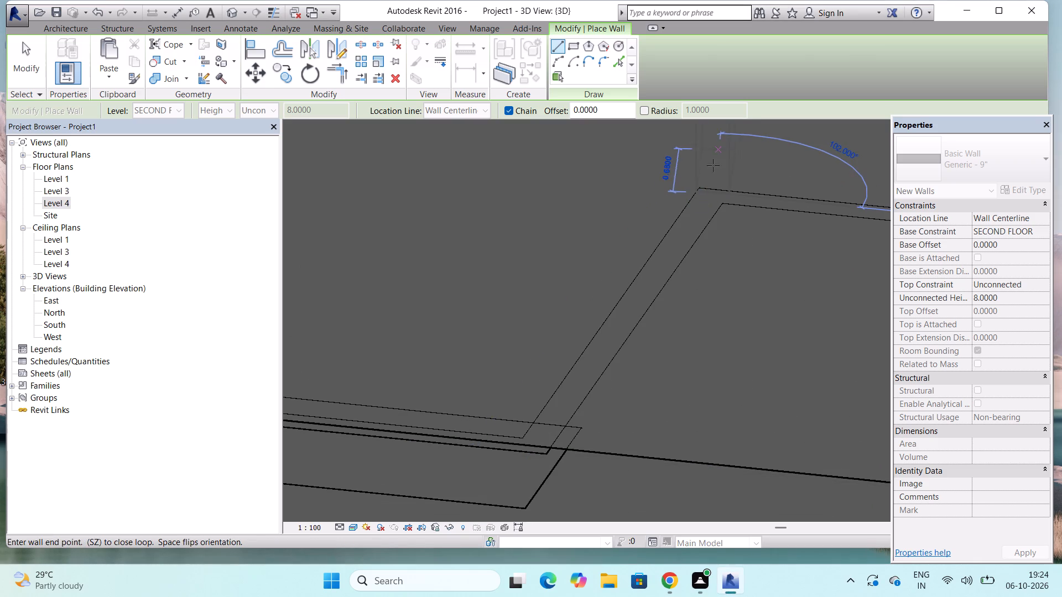
{"action": "scroll", "coordinate": [698, 186], "scroll_direction": "down", "scroll_amount": 4}
{"action": "scroll", "coordinate": [659, 224], "scroll_direction": "down", "scroll_amount": 10}
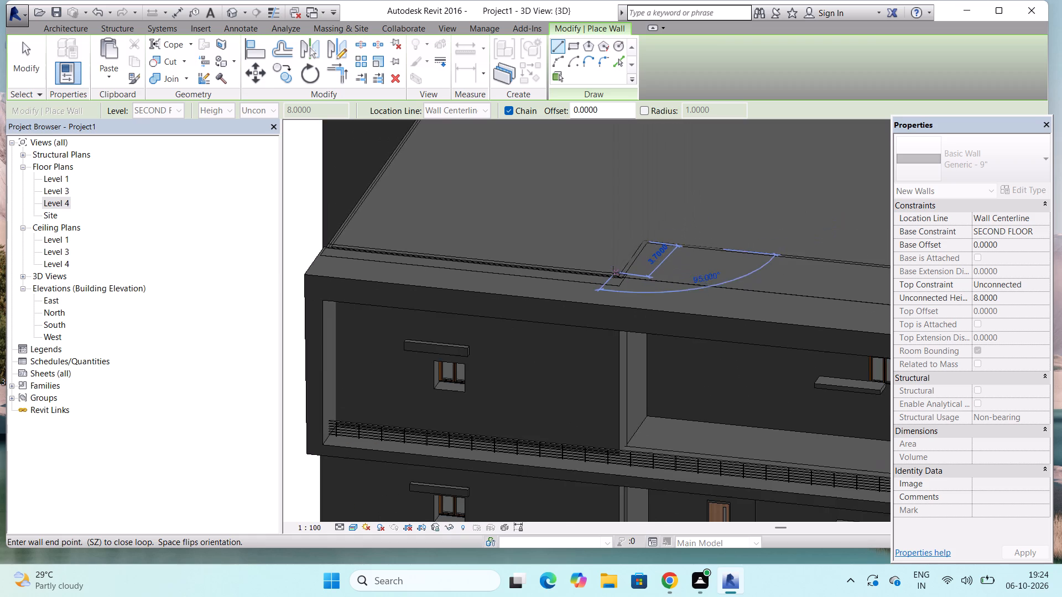
{"action": "scroll", "coordinate": [613, 272], "scroll_direction": "down", "scroll_amount": 3}
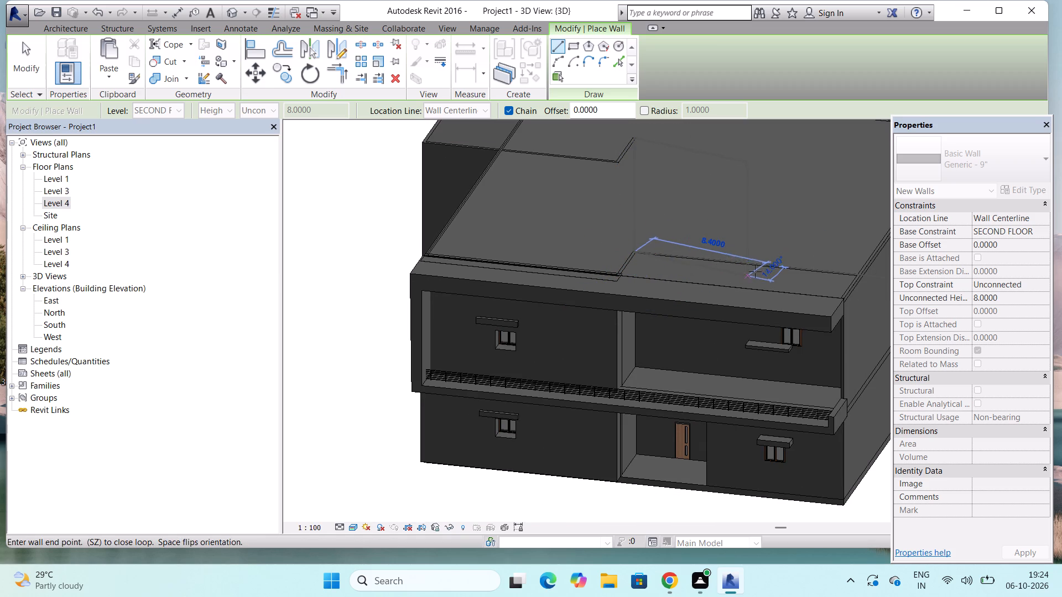
{"action": "left_click", "coordinate": [854, 276]}
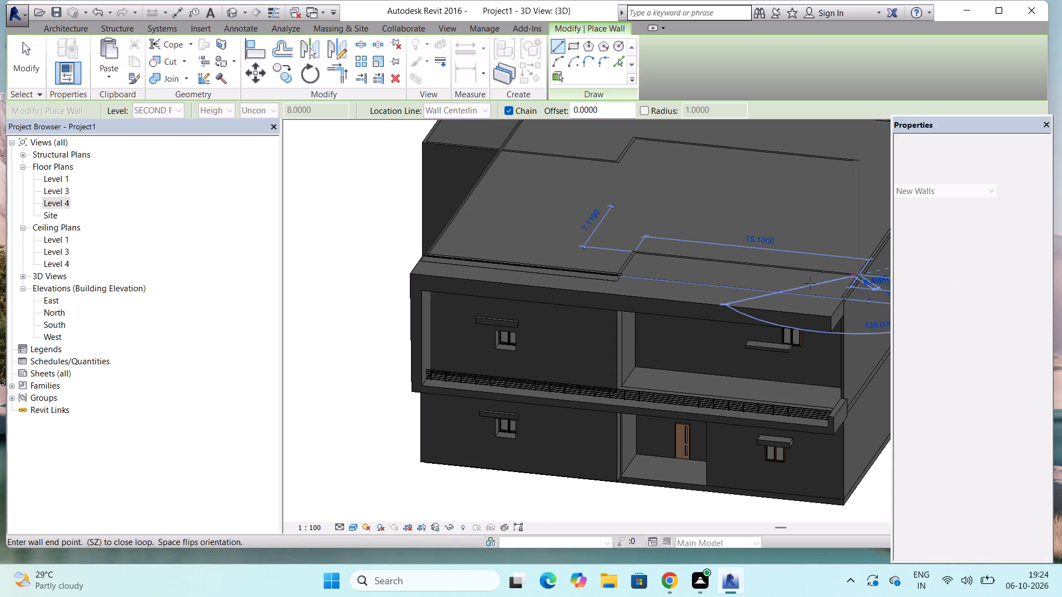
Close the second-floor wall loop with a wall about 25.9 m long along the east edge, and finish wall placement.
{"action": "scroll", "coordinate": [772, 304], "scroll_direction": "down", "scroll_amount": 3}
{"action": "scroll", "coordinate": [650, 345], "scroll_direction": "down", "scroll_amount": 2}
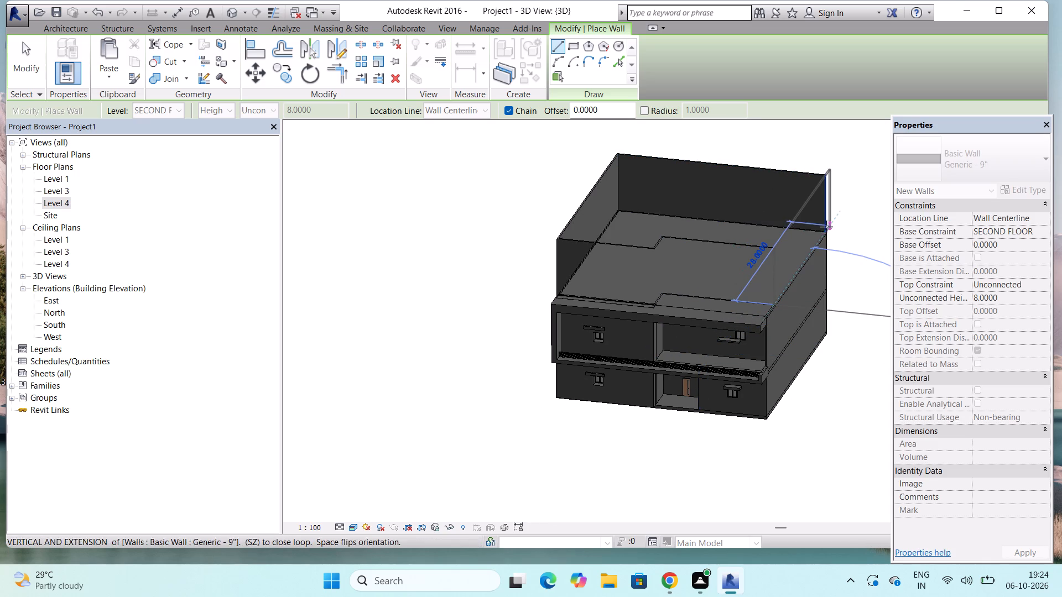
{"action": "left_click", "coordinate": [821, 231]}
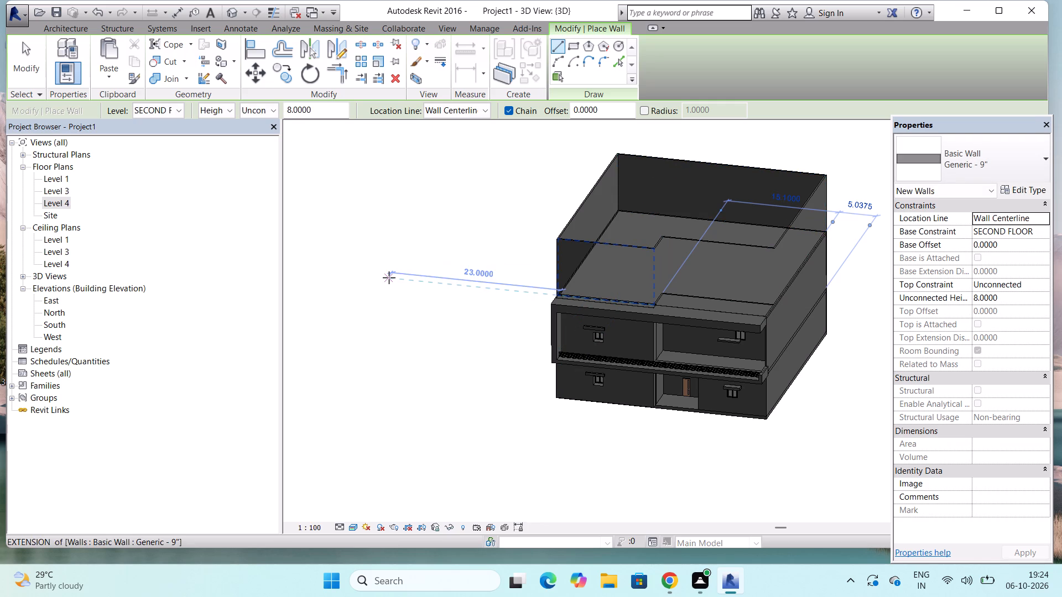
{"action": "key", "text": "Escape"}
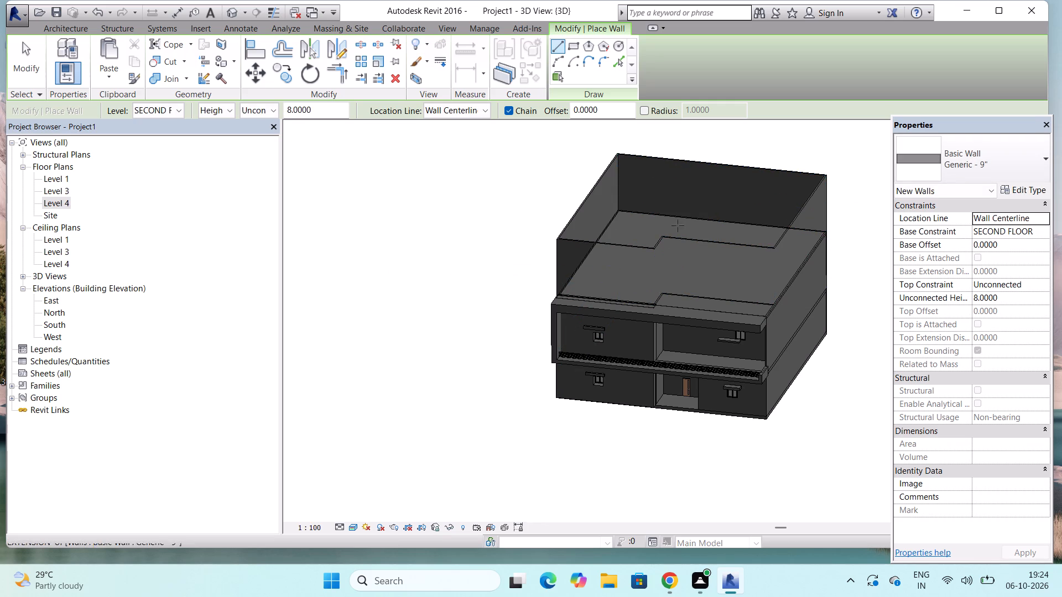
{"action": "key", "text": "Escape"}
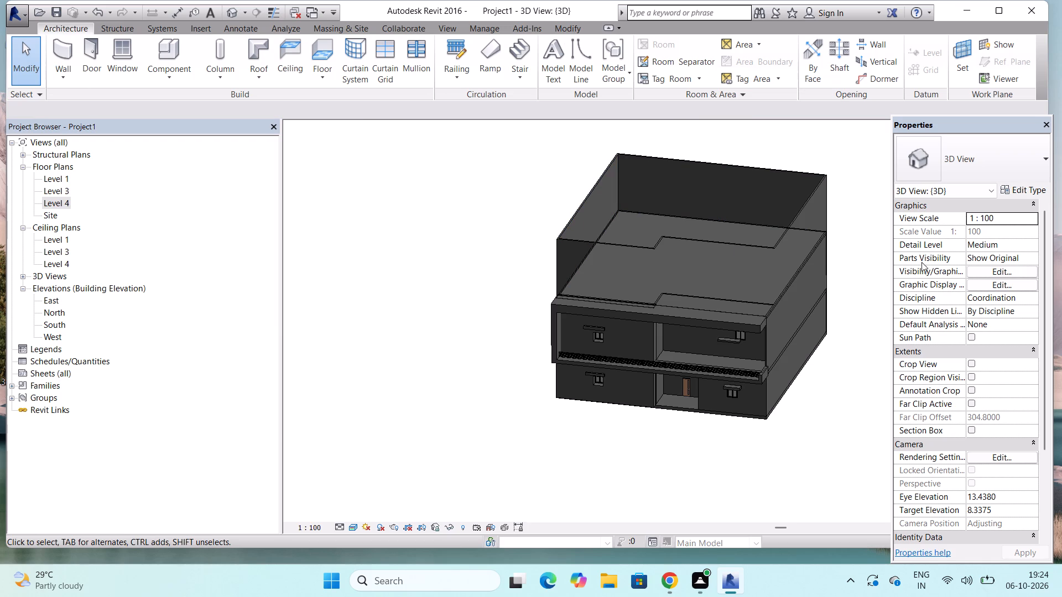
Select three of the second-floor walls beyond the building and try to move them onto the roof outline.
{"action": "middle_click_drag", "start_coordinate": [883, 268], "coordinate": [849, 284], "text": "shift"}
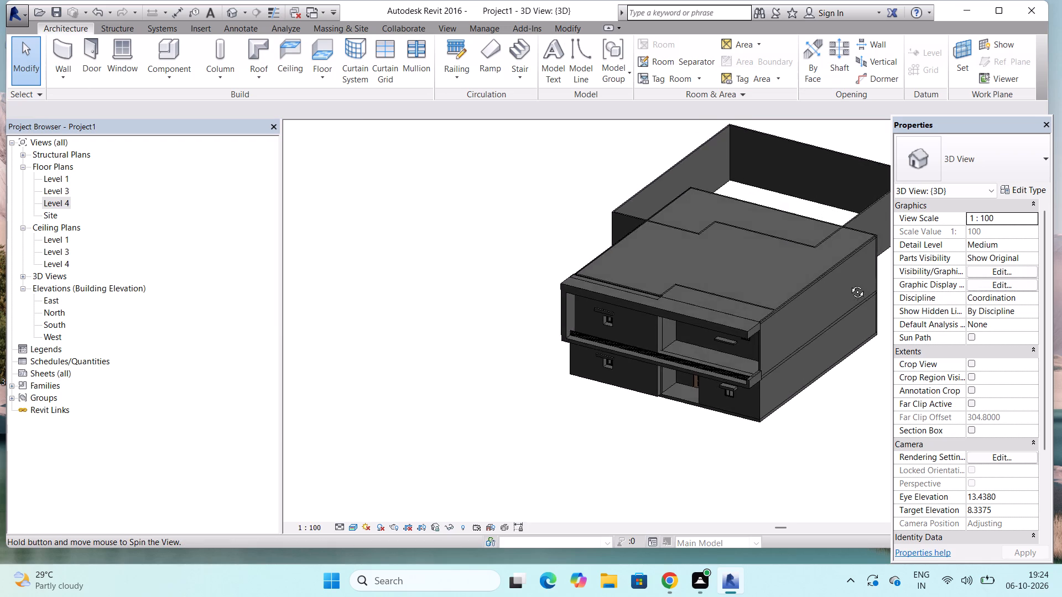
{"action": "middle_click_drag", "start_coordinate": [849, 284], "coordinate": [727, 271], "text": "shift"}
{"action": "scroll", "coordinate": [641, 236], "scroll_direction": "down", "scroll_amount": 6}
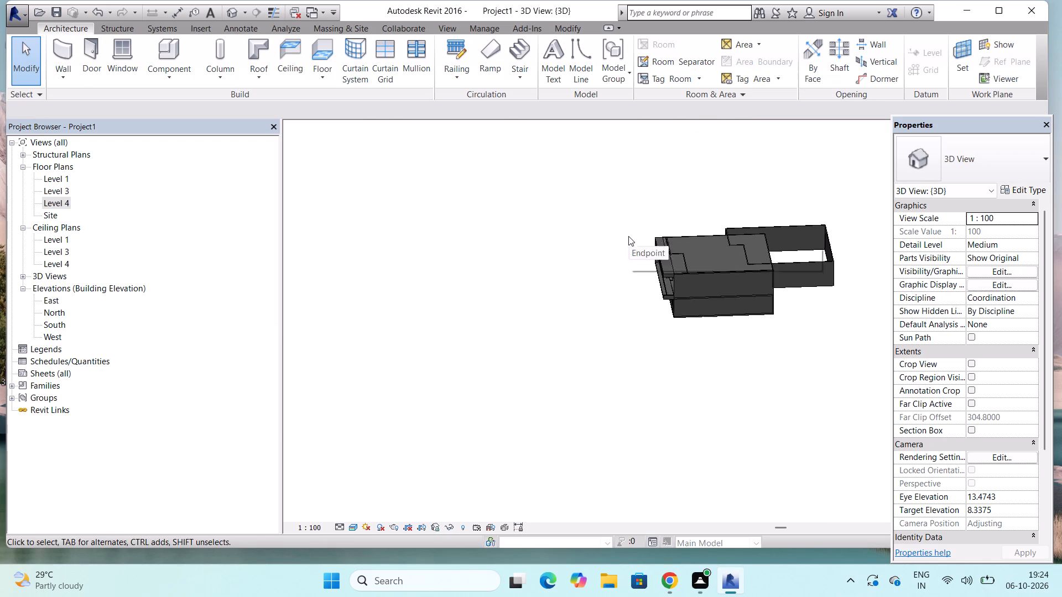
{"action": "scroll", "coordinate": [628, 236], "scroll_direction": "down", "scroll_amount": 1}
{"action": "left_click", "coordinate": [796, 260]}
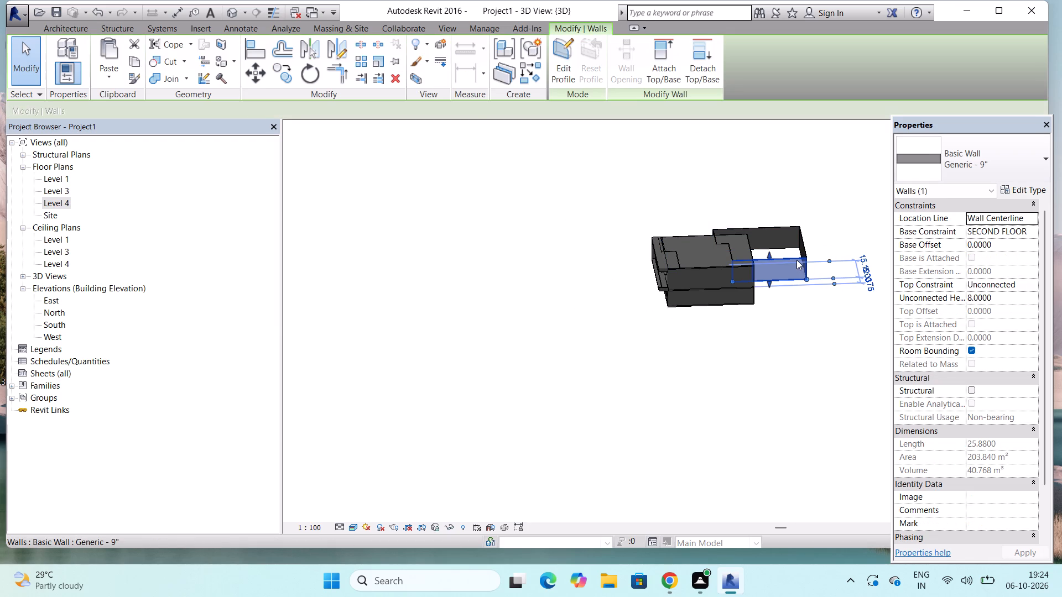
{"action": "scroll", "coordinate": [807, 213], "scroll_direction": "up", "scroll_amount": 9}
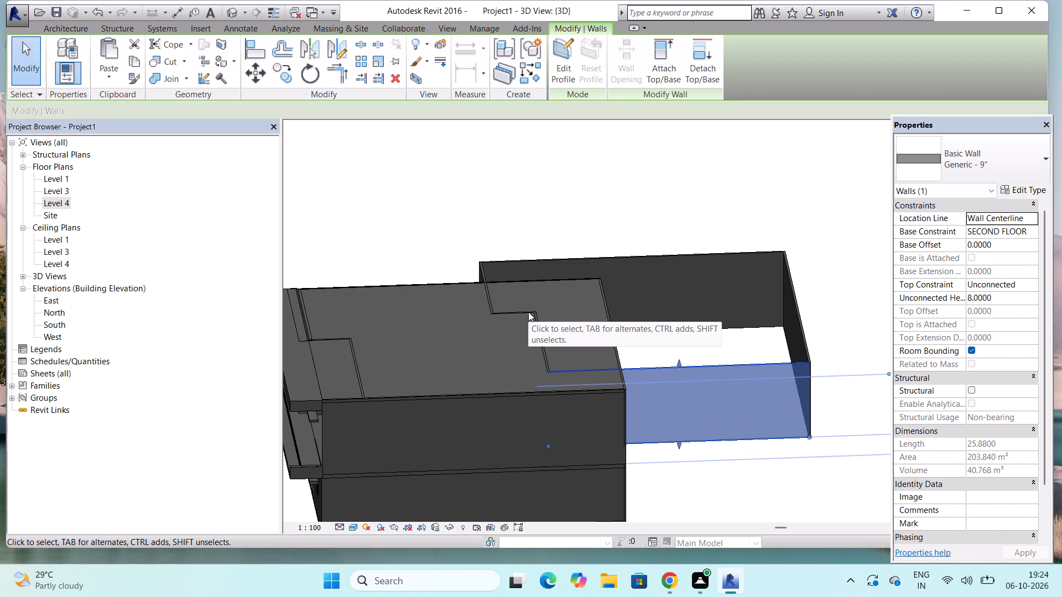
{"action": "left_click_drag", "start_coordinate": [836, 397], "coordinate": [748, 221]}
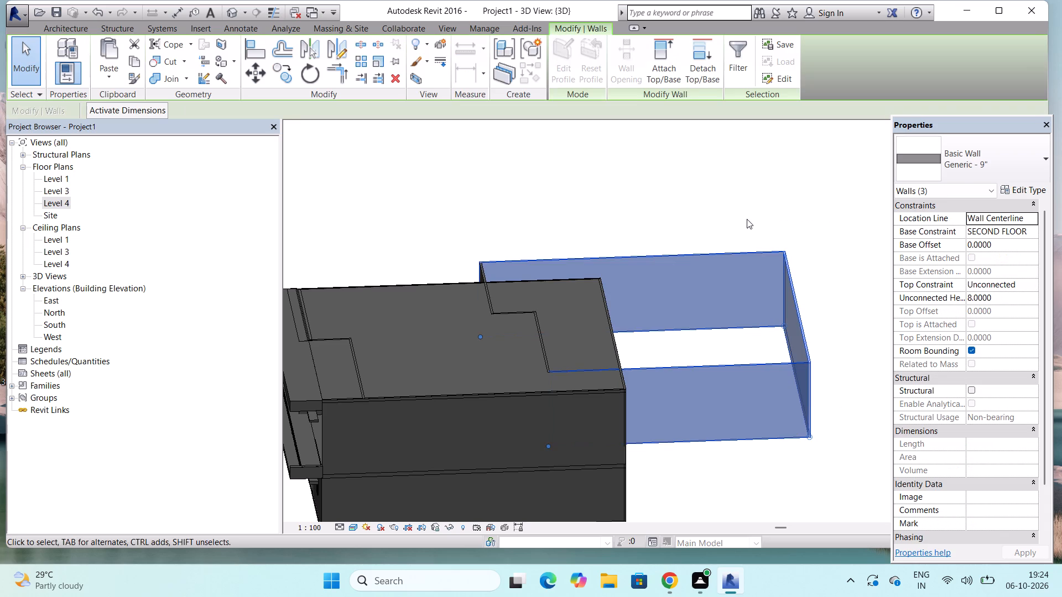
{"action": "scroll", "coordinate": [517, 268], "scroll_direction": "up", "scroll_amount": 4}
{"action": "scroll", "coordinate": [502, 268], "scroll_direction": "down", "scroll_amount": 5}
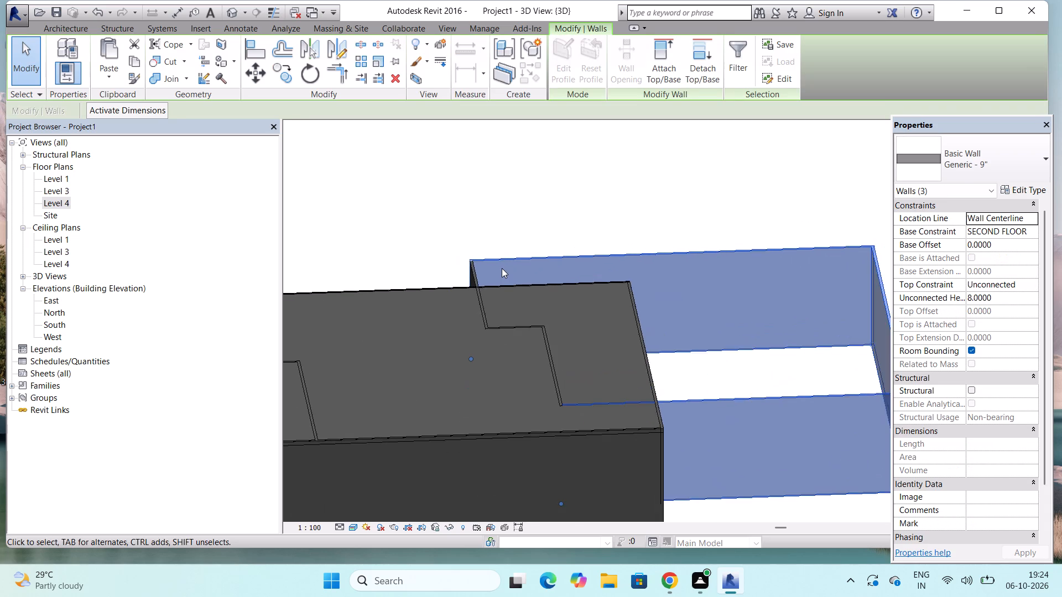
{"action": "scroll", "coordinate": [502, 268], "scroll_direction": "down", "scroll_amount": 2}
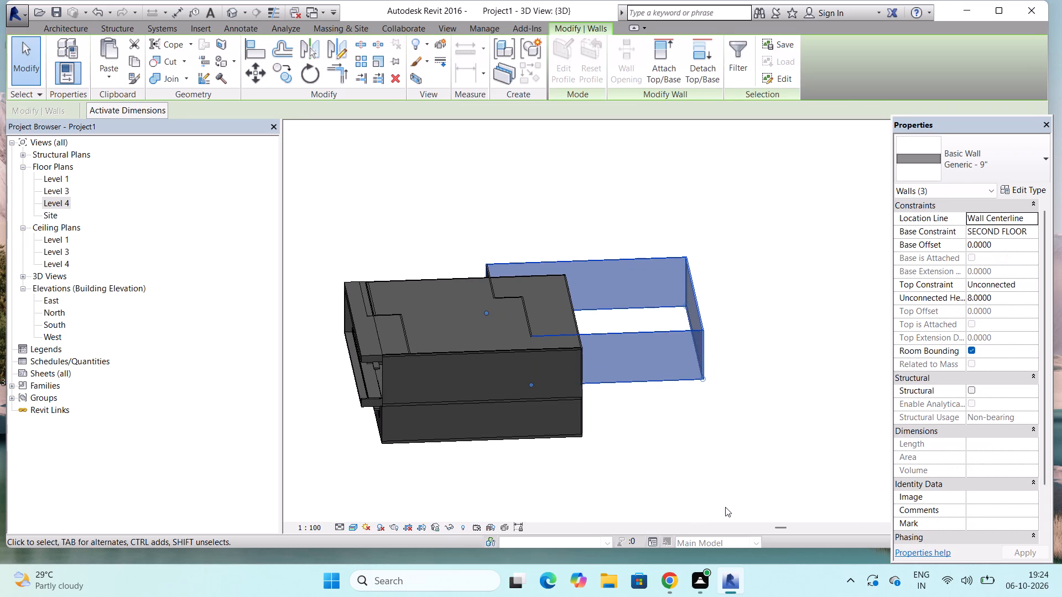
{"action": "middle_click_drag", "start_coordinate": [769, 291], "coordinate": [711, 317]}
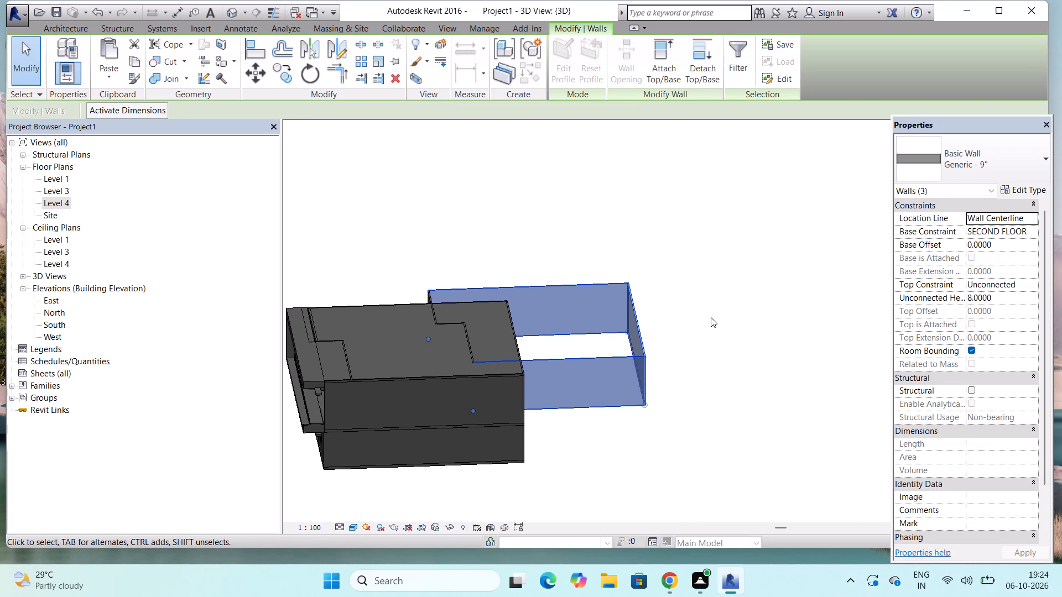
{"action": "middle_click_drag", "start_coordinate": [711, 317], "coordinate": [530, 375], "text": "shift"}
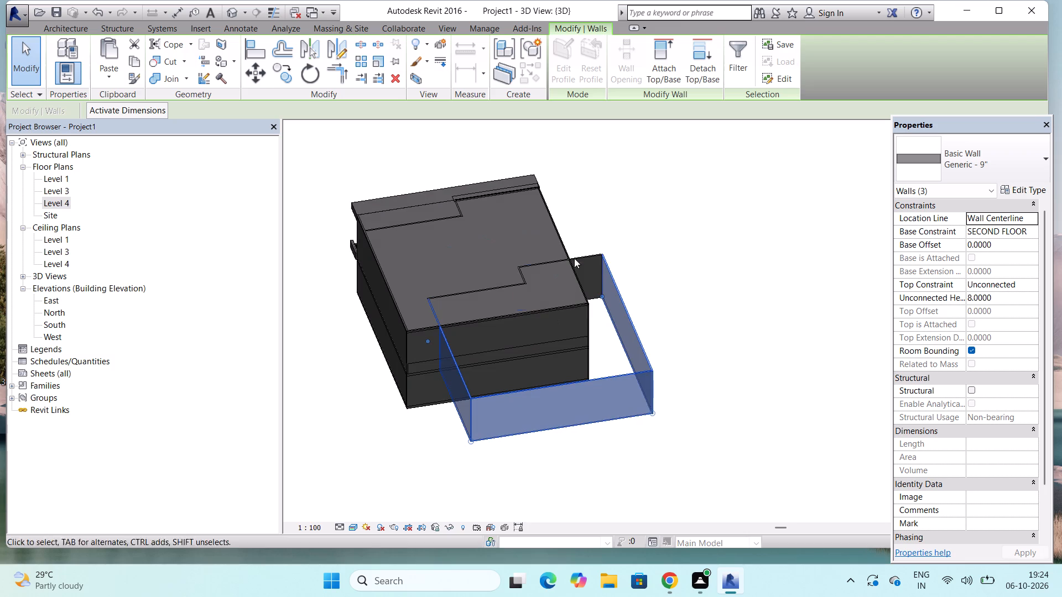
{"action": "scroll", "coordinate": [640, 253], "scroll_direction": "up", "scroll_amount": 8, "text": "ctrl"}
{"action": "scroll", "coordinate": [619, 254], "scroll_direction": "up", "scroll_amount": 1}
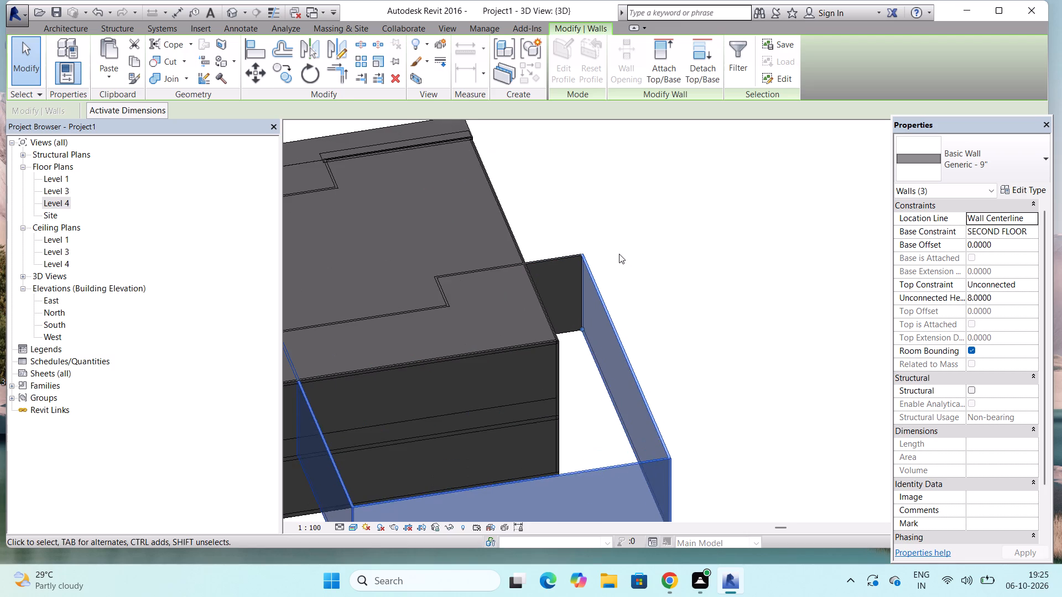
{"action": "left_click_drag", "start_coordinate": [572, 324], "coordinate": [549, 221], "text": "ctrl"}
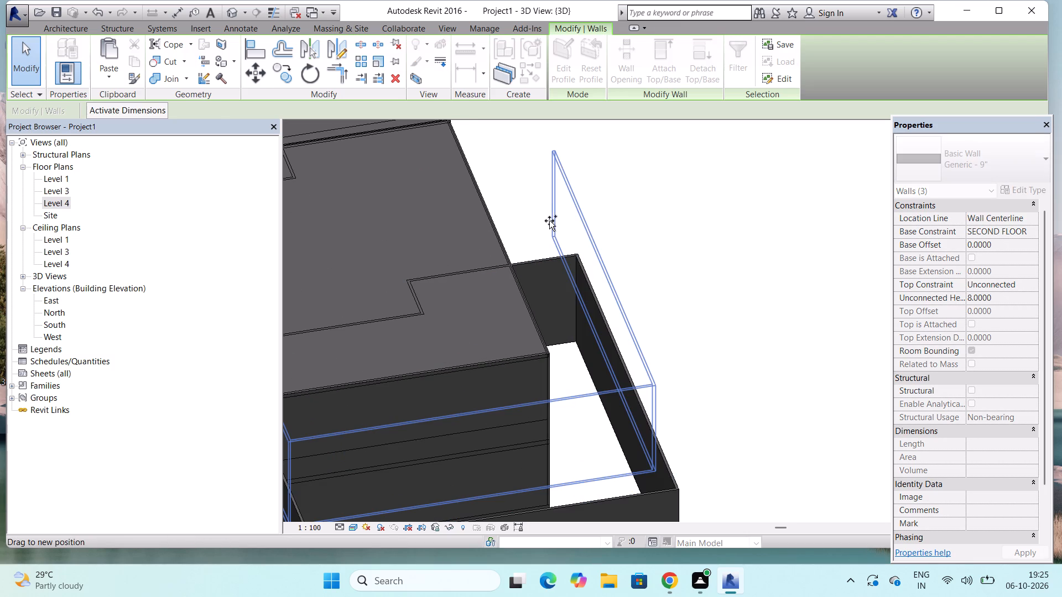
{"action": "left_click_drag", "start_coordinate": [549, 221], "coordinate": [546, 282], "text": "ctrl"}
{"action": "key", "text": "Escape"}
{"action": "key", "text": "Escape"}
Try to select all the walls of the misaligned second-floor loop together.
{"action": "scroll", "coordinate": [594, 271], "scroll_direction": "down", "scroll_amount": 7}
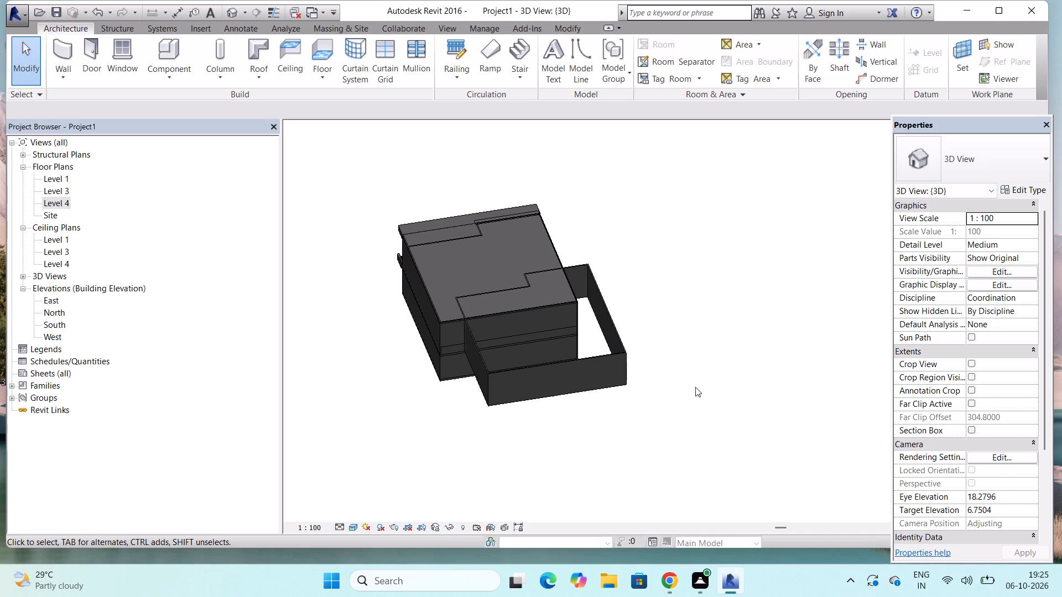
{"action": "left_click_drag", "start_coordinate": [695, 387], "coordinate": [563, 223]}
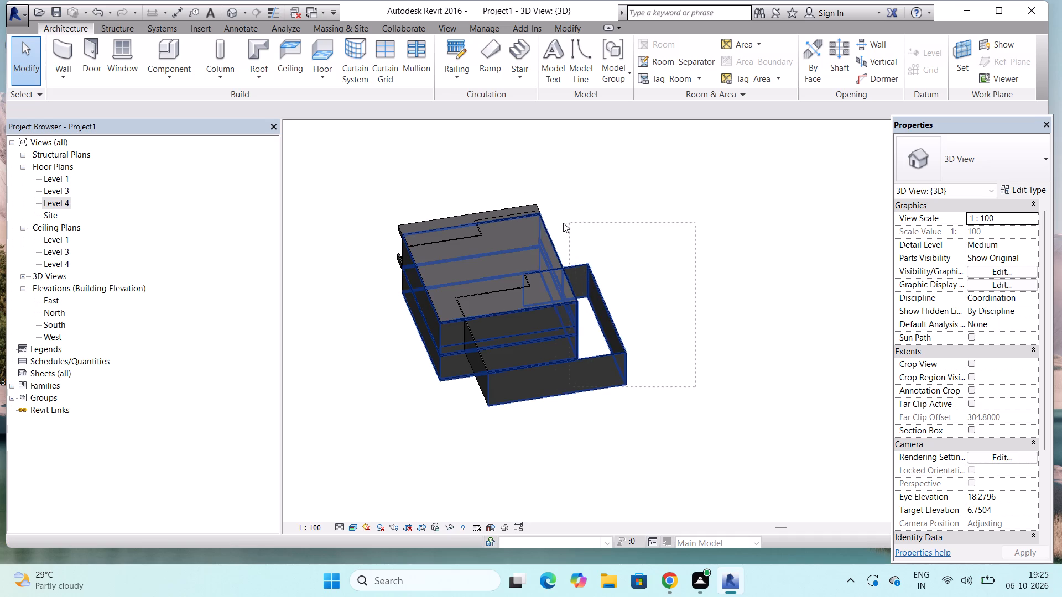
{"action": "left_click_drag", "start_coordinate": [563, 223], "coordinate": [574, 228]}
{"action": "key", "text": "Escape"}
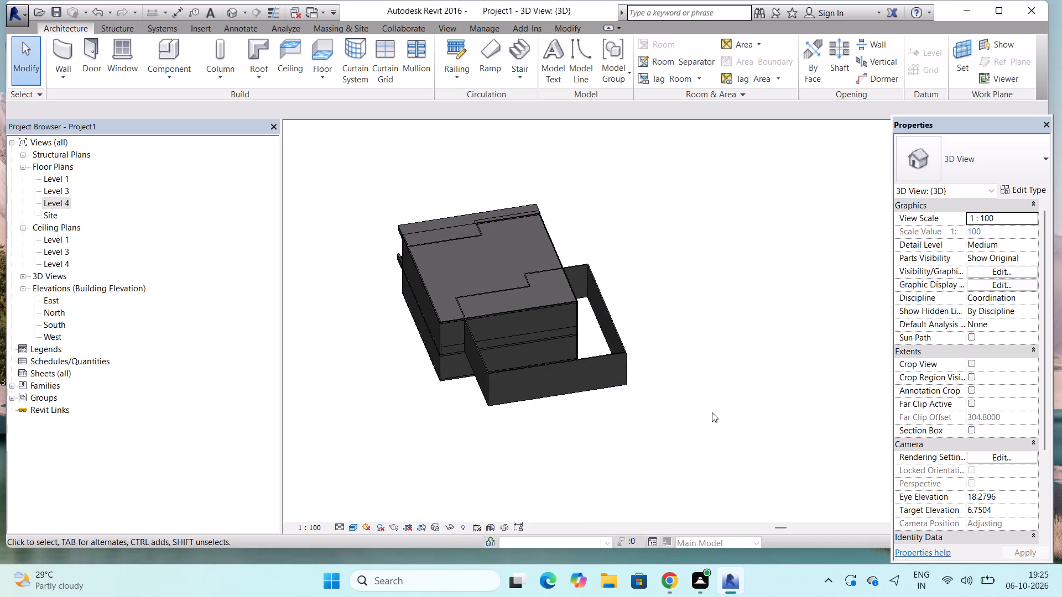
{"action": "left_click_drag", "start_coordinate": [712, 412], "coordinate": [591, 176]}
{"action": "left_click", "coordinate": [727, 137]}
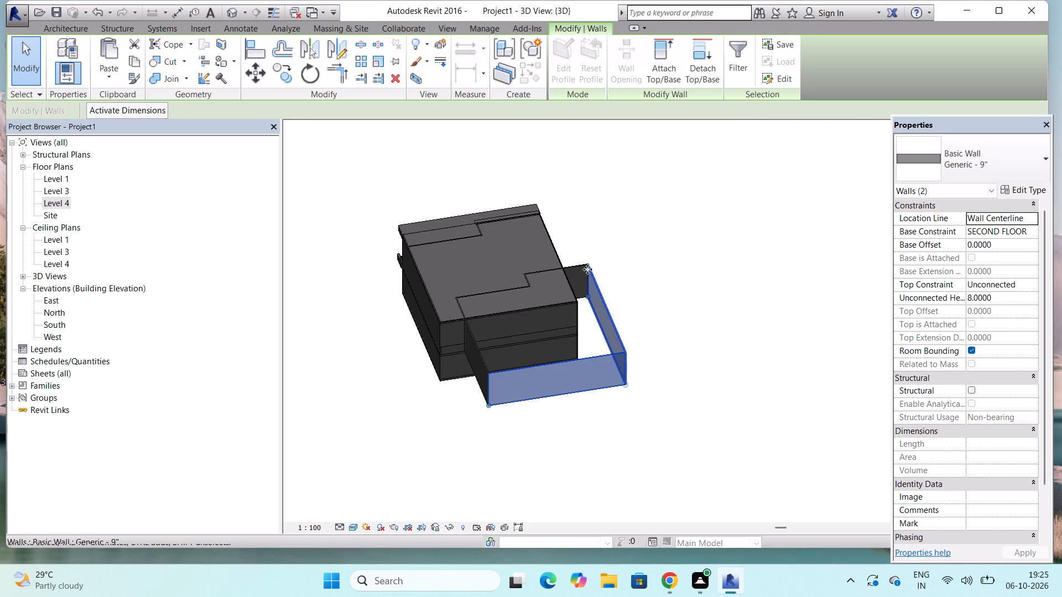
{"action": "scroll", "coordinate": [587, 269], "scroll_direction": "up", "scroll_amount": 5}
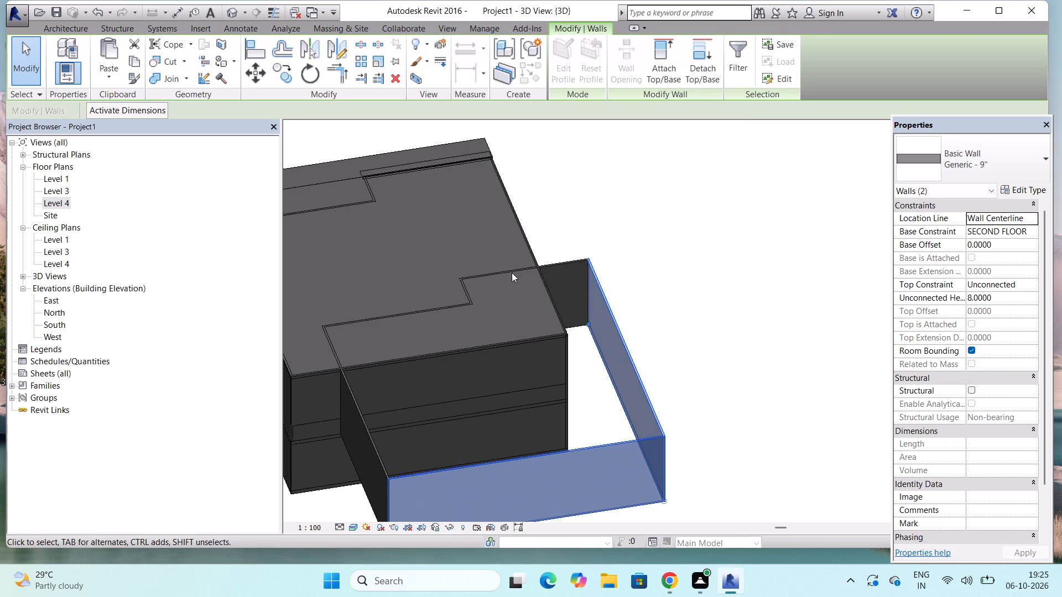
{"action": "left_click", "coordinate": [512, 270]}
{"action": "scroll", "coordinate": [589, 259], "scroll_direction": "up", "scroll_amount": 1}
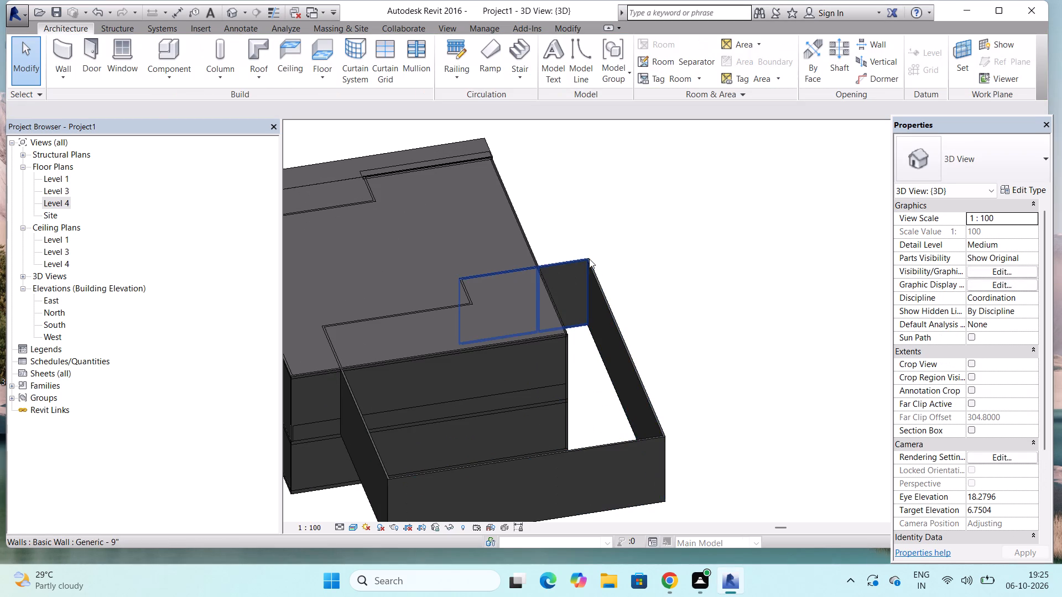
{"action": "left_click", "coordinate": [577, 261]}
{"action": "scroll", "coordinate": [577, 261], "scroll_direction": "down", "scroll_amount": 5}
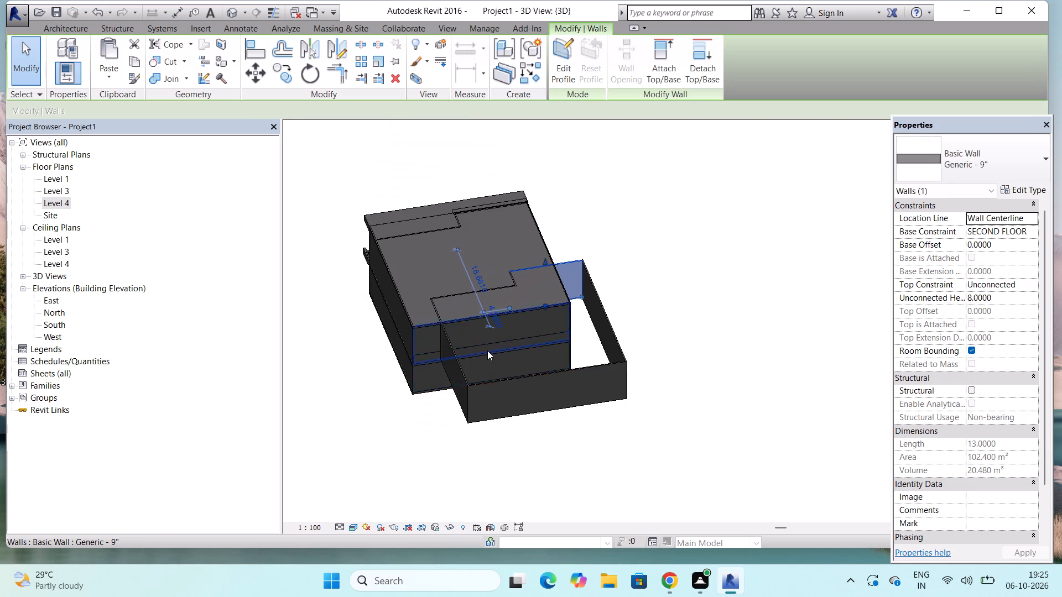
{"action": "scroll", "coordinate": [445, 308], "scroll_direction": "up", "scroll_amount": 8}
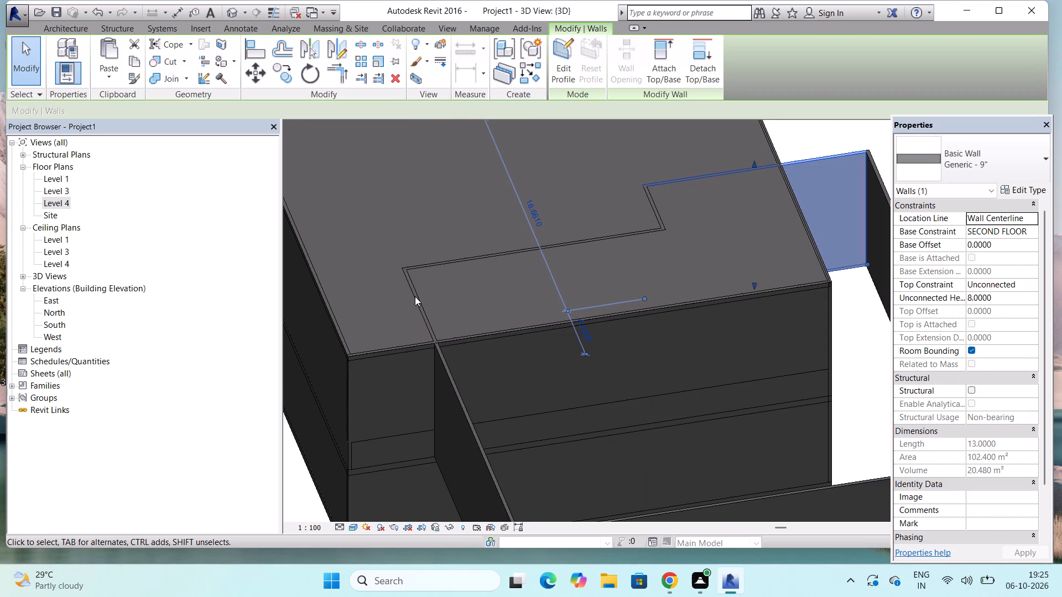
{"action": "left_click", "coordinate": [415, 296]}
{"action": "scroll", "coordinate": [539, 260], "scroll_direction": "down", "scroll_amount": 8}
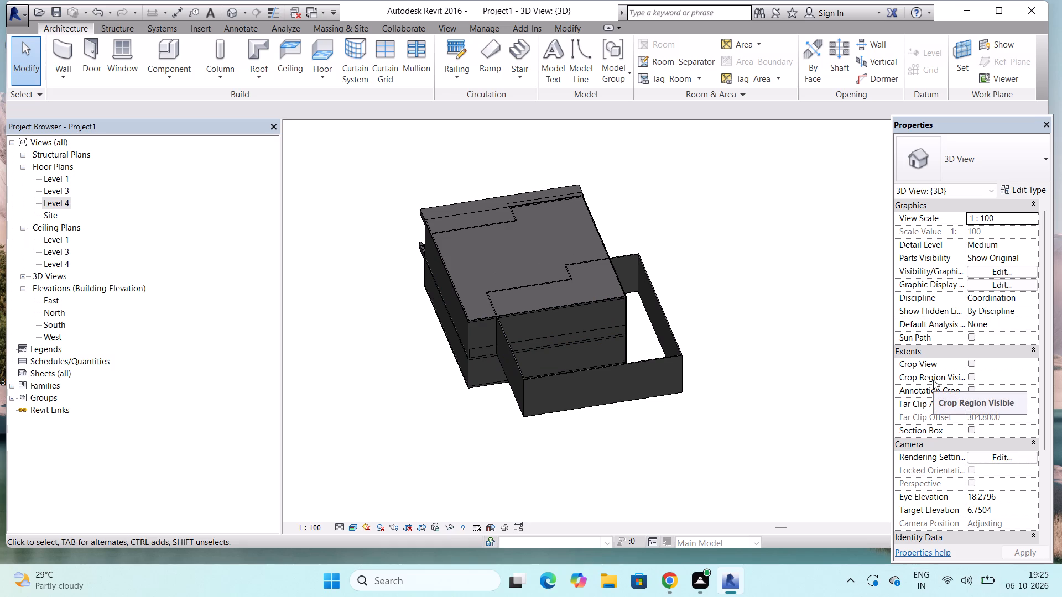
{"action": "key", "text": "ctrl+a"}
Examine how the second-floor wall loop sits relative to the roof and building outline, from above and from the front.
{"action": "middle_click_drag", "start_coordinate": [679, 386], "coordinate": [741, 384], "text": "shift"}
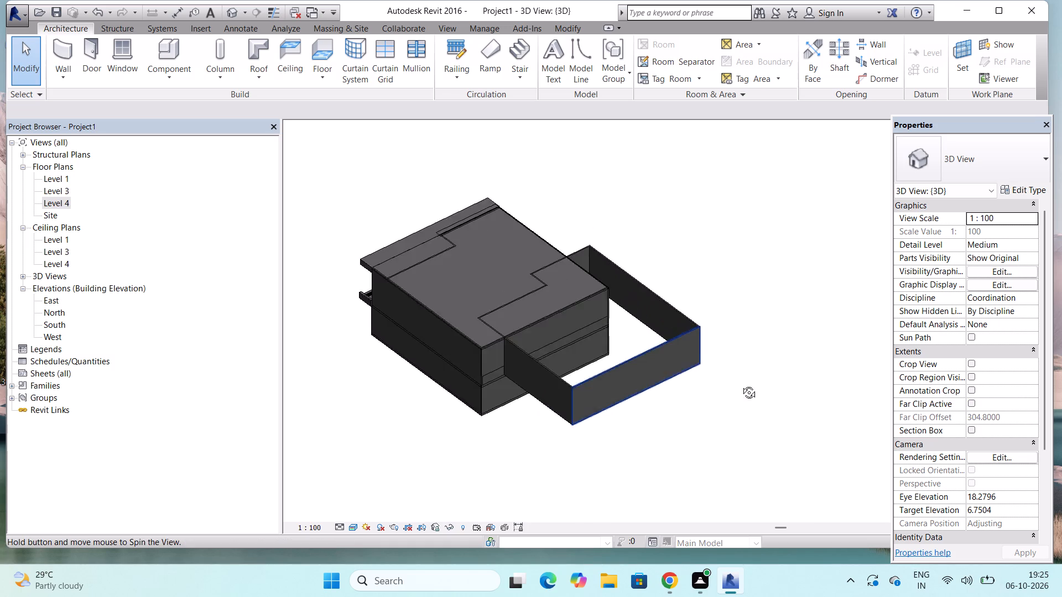
{"action": "middle_click_drag", "start_coordinate": [741, 384], "coordinate": [1044, 360], "text": "shift"}
{"action": "middle_click", "coordinate": [1044, 360], "text": "shift"}
{"action": "middle_click_drag", "start_coordinate": [1044, 360], "coordinate": [996, 422], "text": "shift"}
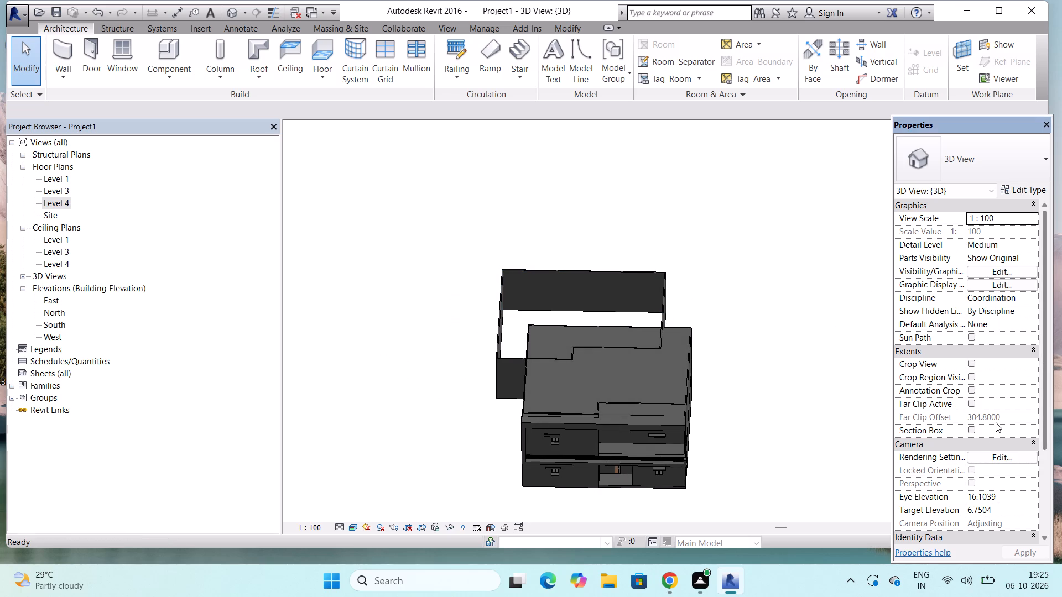
{"action": "middle_click_drag", "start_coordinate": [996, 422], "coordinate": [975, 447], "text": "shift"}
{"action": "middle_click_drag", "start_coordinate": [714, 306], "coordinate": [714, 406], "text": "shift"}
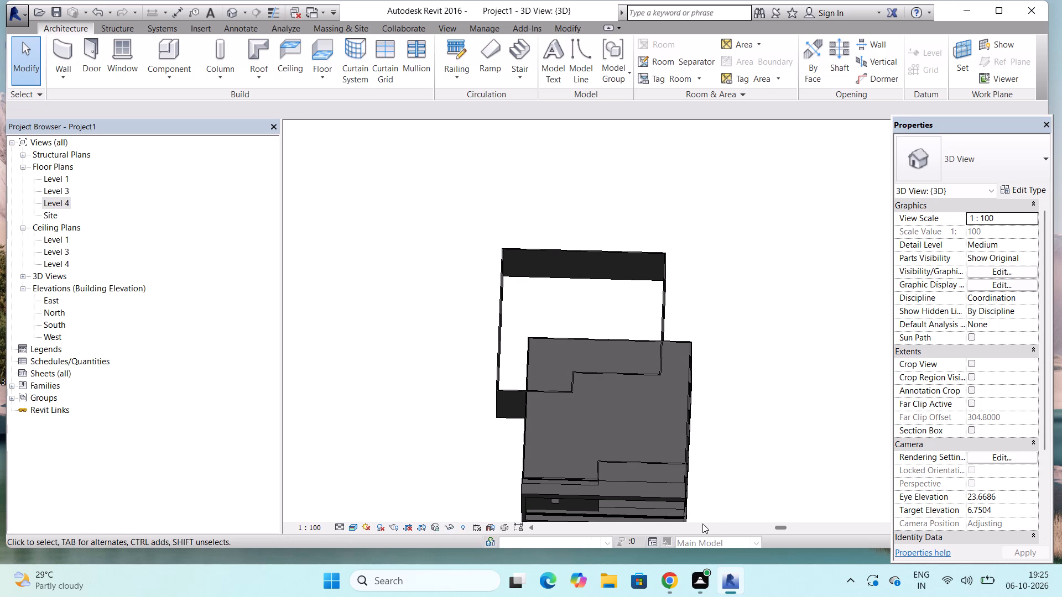
{"action": "middle_click_drag", "start_coordinate": [693, 533], "coordinate": [694, 434], "text": "shift"}
{"action": "middle_click_drag", "start_coordinate": [763, 423], "coordinate": [765, 421], "text": "shift"}
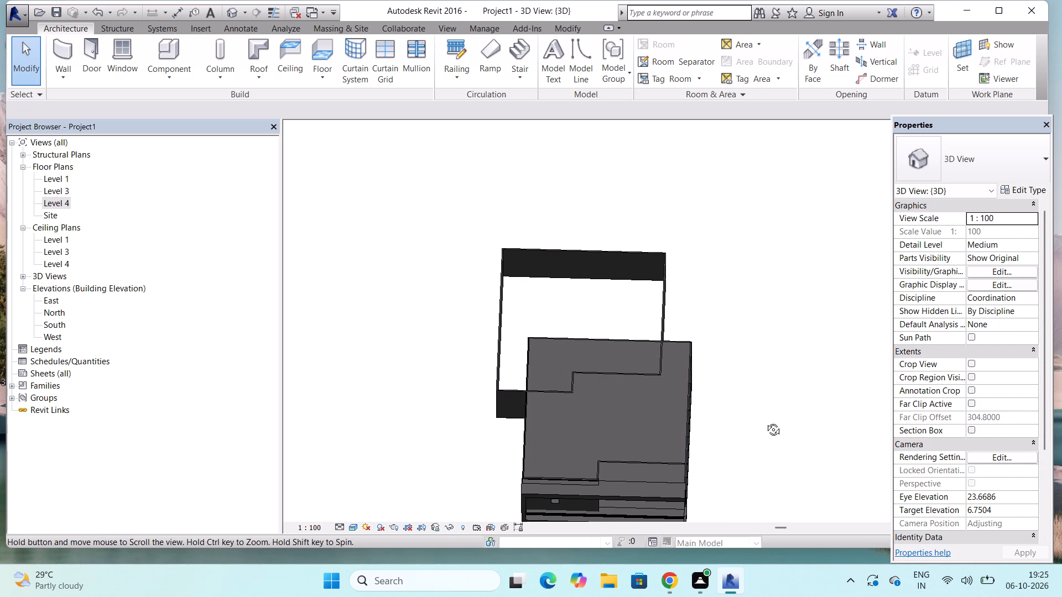
{"action": "middle_click_drag", "start_coordinate": [765, 421], "coordinate": [706, 284], "text": "shift"}
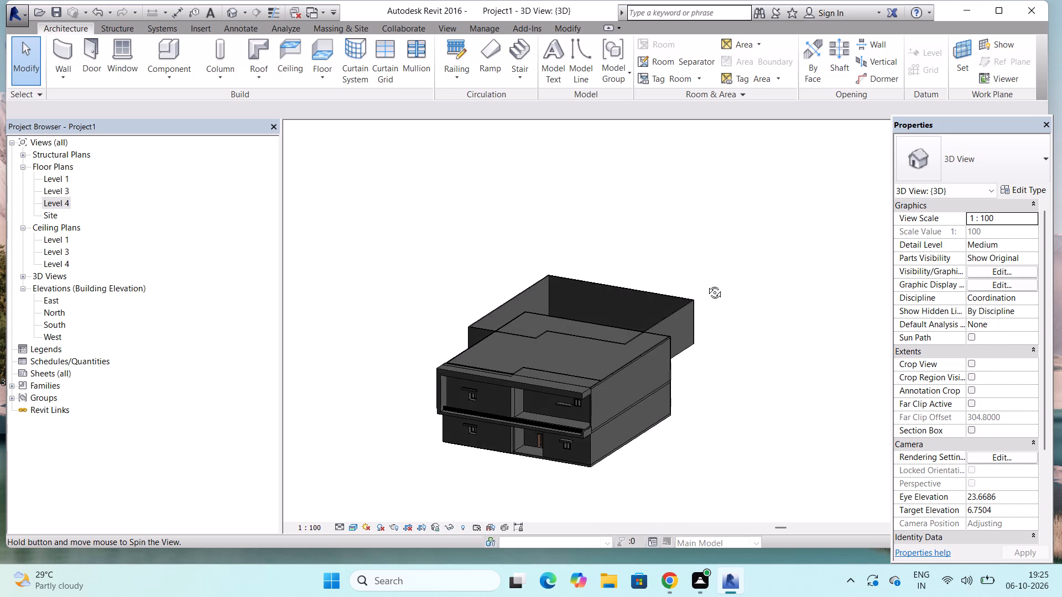
{"action": "middle_click_drag", "start_coordinate": [706, 284], "coordinate": [710, 307], "text": "shift"}
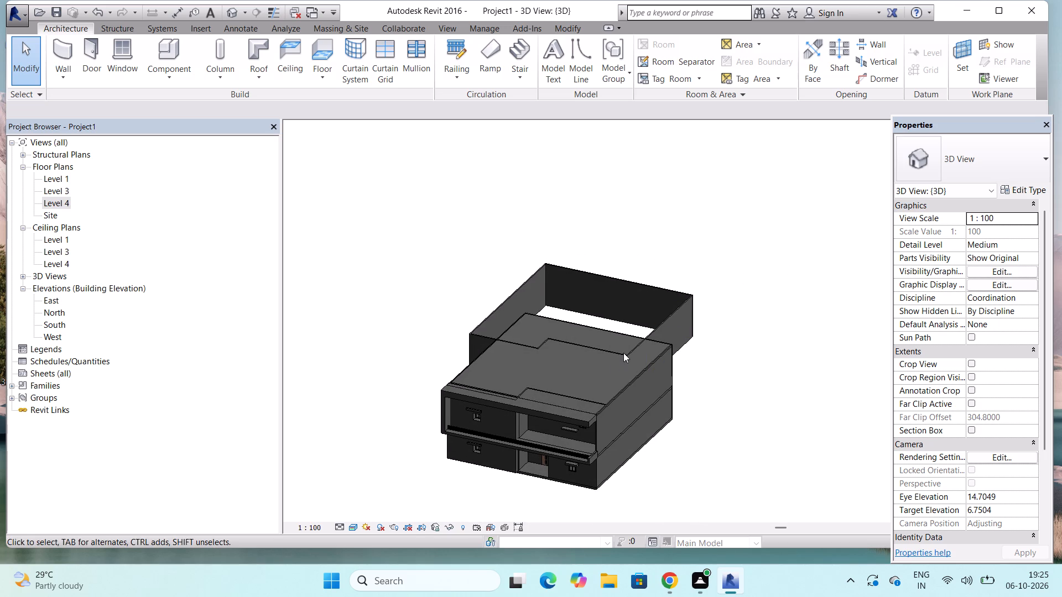
{"action": "triple_click", "coordinate": [623, 352]}
{"action": "scroll", "coordinate": [623, 352], "scroll_direction": "up", "scroll_amount": 9}
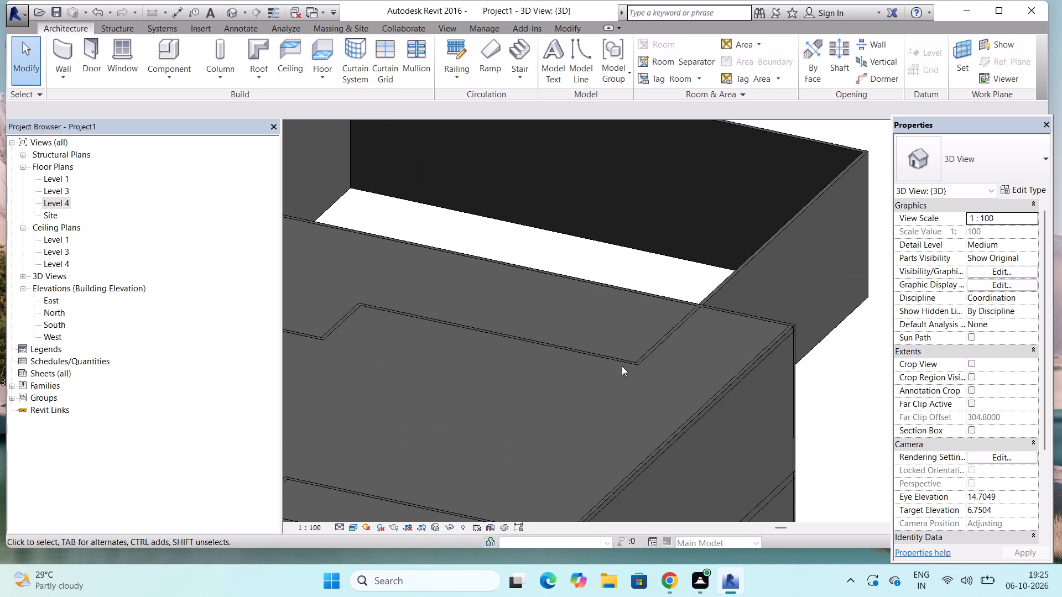
{"action": "double_click", "coordinate": [633, 362]}
{"action": "left_click_drag", "start_coordinate": [633, 362], "coordinate": [641, 320]}
{"action": "scroll", "coordinate": [664, 346], "scroll_direction": "down", "scroll_amount": 8}
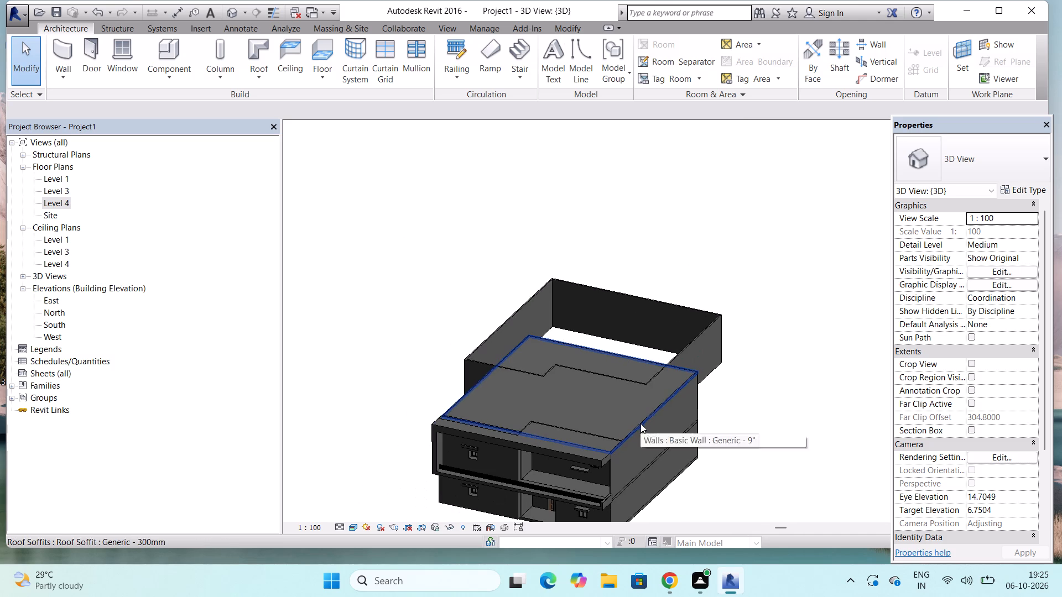
Undo the second-floor wall drawing until all the new walls above the roof are removed.
{"action": "key", "text": "ctrl+z"}
{"action": "key", "text": "ctrl+z"}
{"action": "key", "text": "ctrl+z"}
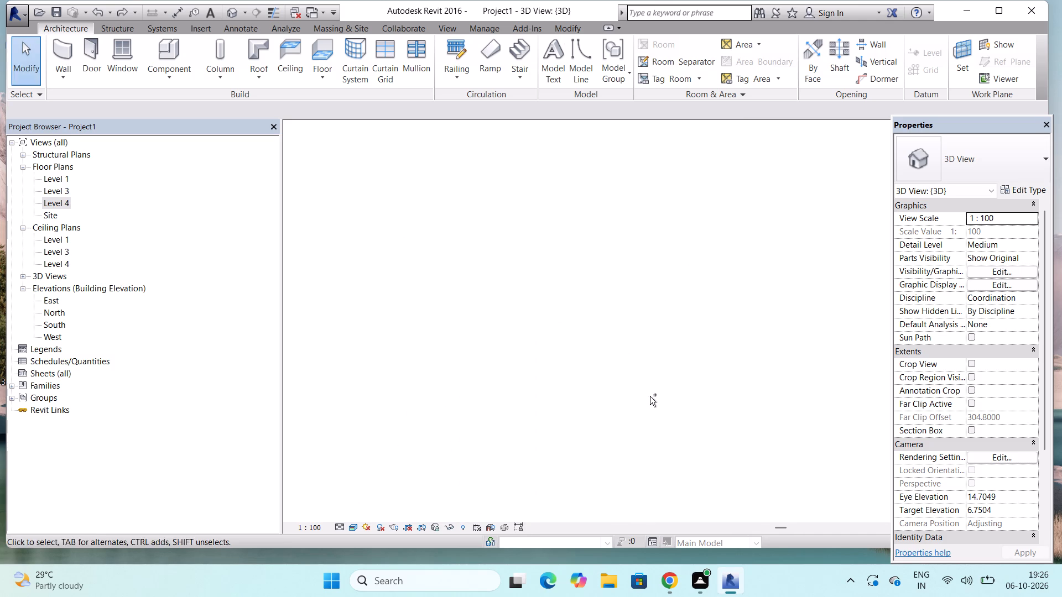
{"action": "key", "text": "ctrl+z"}
{"action": "key", "text": "ctrl+z"}
{"action": "key", "text": "ctrl+z"}
{"action": "key", "text": "ctrl+z"}
{"action": "key", "text": "ctrl+z"}
{"action": "key", "text": "ctrl+z"}
{"action": "key", "text": "ctrl+z"}
{"action": "key", "text": "ctrl+z"}
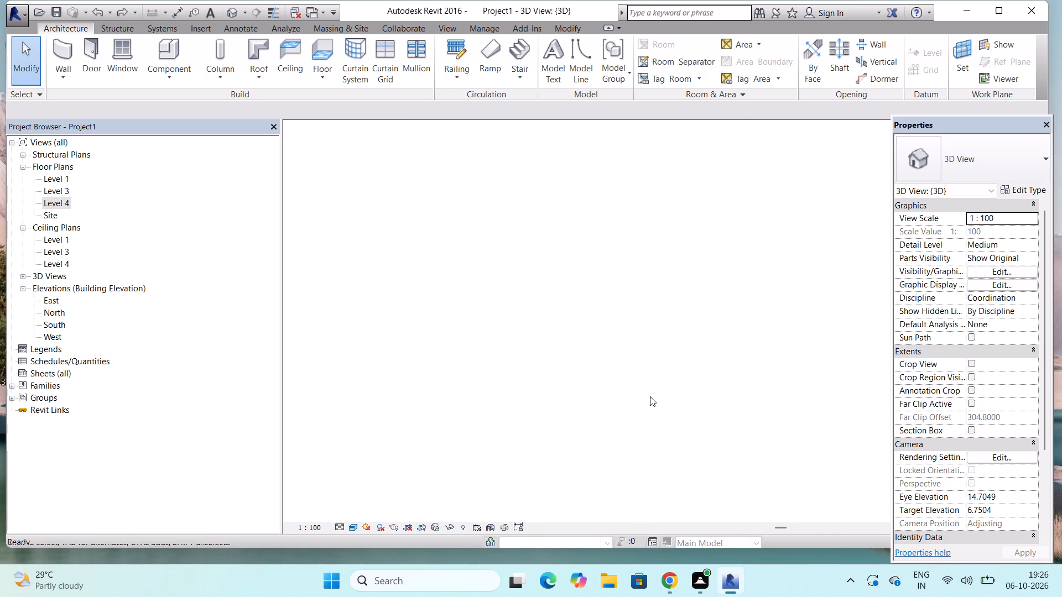
{"action": "scroll", "coordinate": [636, 311], "scroll_direction": "down", "scroll_amount": 9}
{"action": "scroll", "coordinate": [569, 353], "scroll_direction": "down", "scroll_amount": 8}
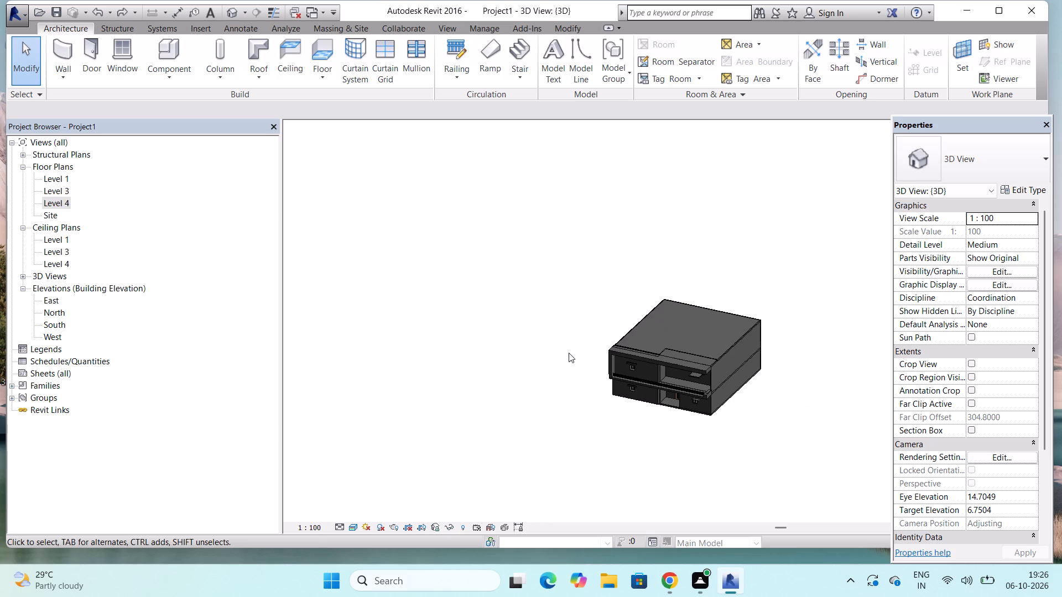
{"action": "scroll", "coordinate": [733, 337], "scroll_direction": "up", "scroll_amount": 8}
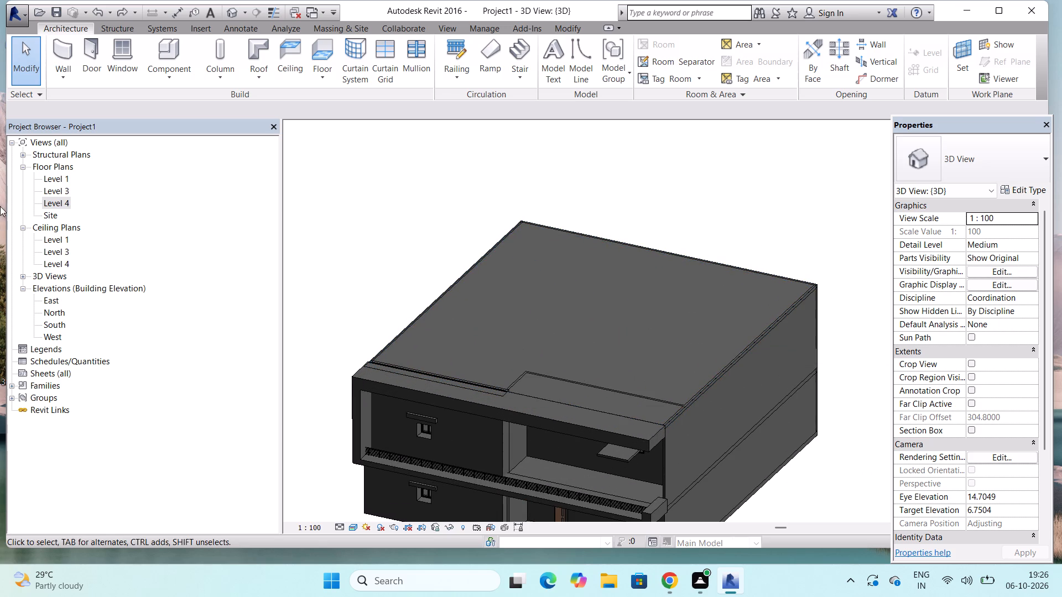
Open the Level 4 floor plan.
{"action": "double_click", "coordinate": [69, 201]}
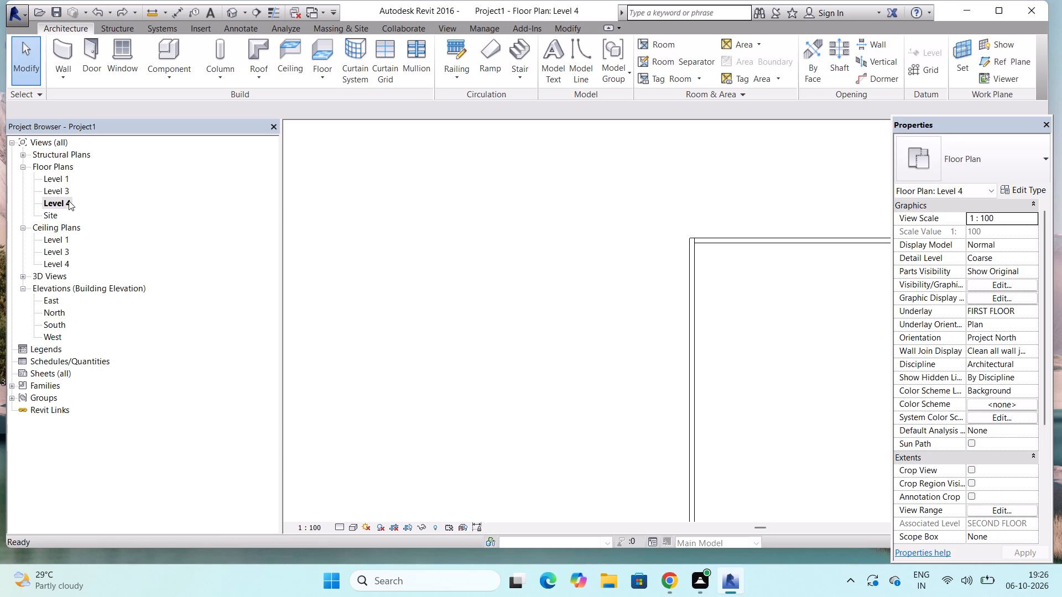
{"action": "scroll", "coordinate": [148, 337], "scroll_direction": "down", "scroll_amount": 4}
{"action": "scroll", "coordinate": [621, 277], "scroll_direction": "down", "scroll_amount": 6}
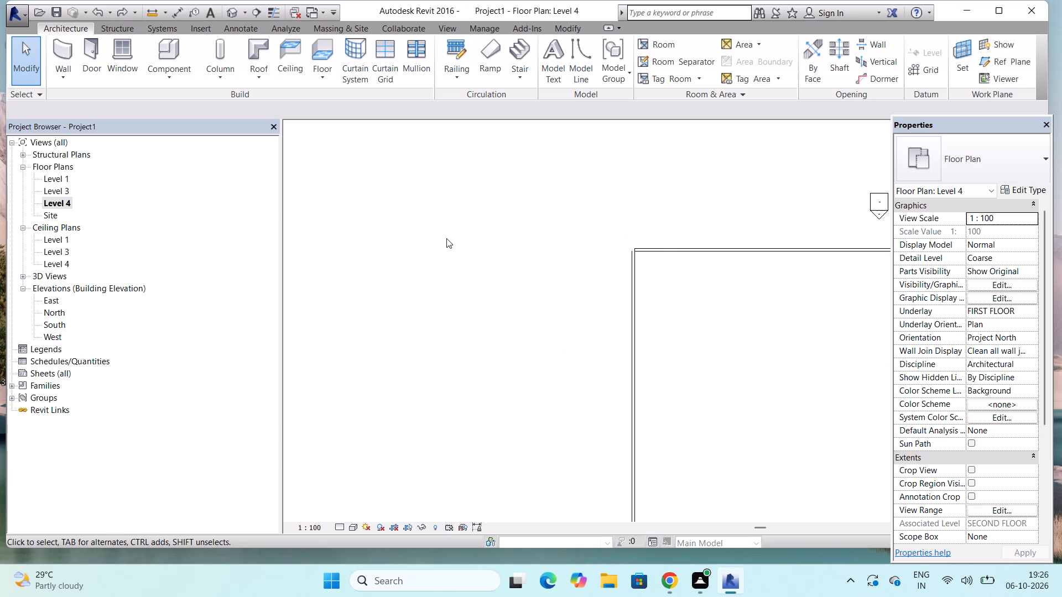
Draw Generic - 9" walls, 8 high, from the recess's inner corner about 4.1 down to the front wall, and on to the front-west corner.
{"action": "scroll", "coordinate": [446, 238], "scroll_direction": "down", "scroll_amount": 5}
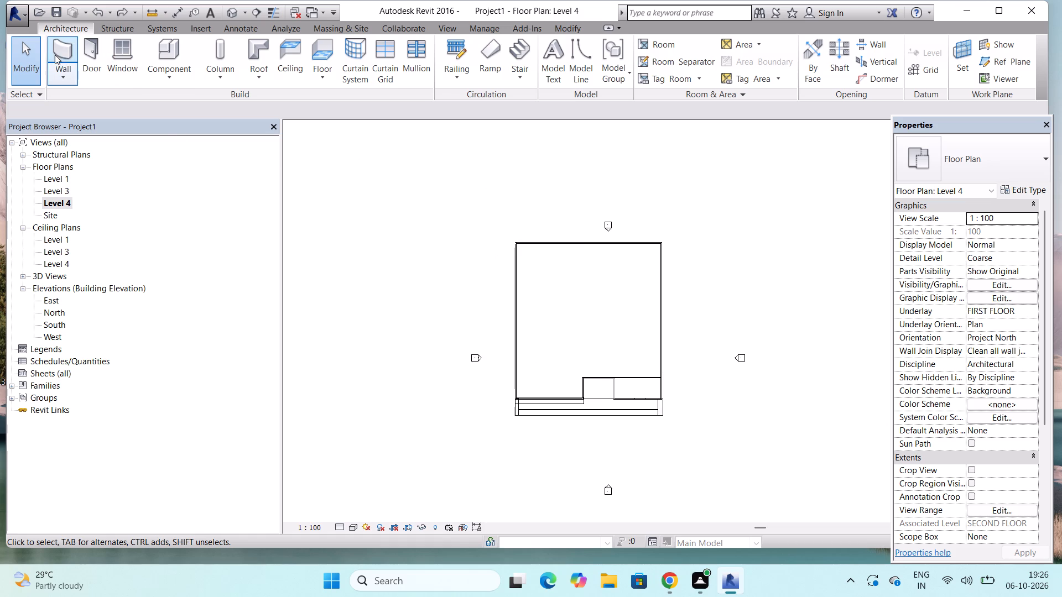
{"action": "left_click", "coordinate": [60, 49]}
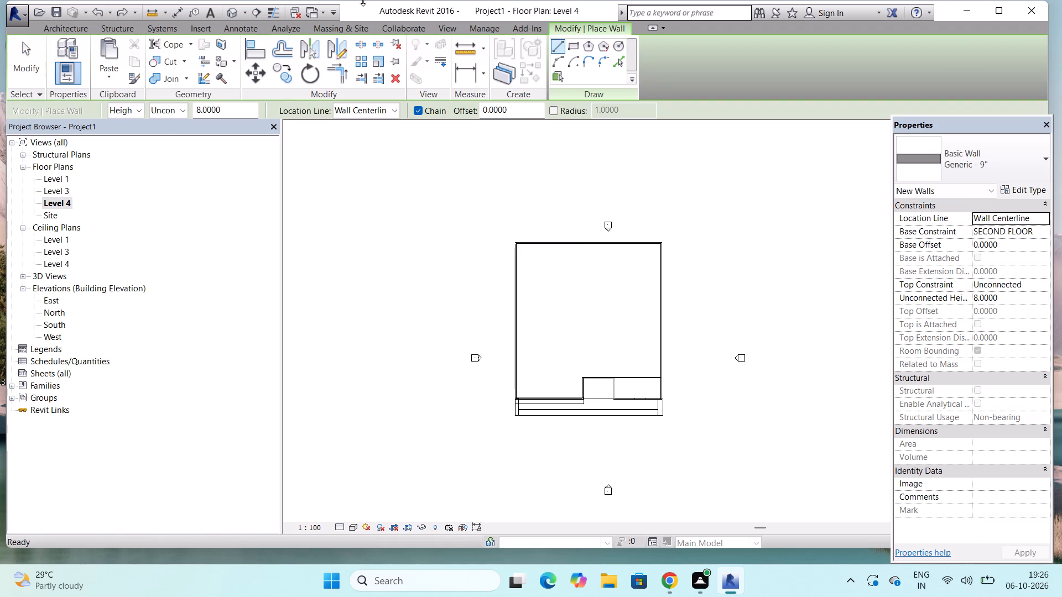
{"action": "left_click", "coordinate": [553, 46]}
{"action": "scroll", "coordinate": [584, 402], "scroll_direction": "up", "scroll_amount": 2}
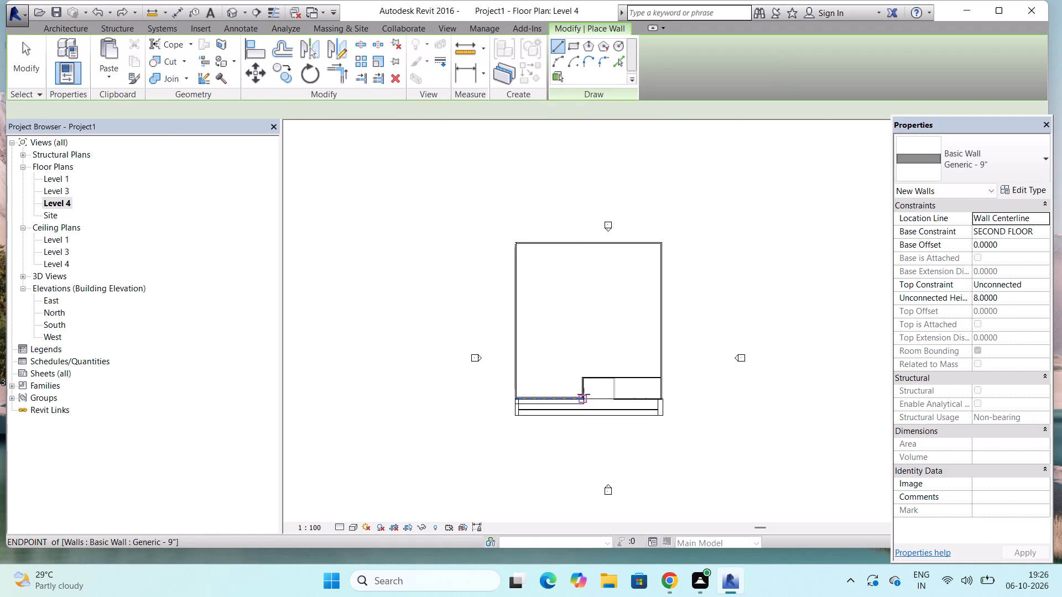
{"action": "scroll", "coordinate": [584, 394], "scroll_direction": "up", "scroll_amount": 10}
{"action": "left_click", "coordinate": [580, 346]}
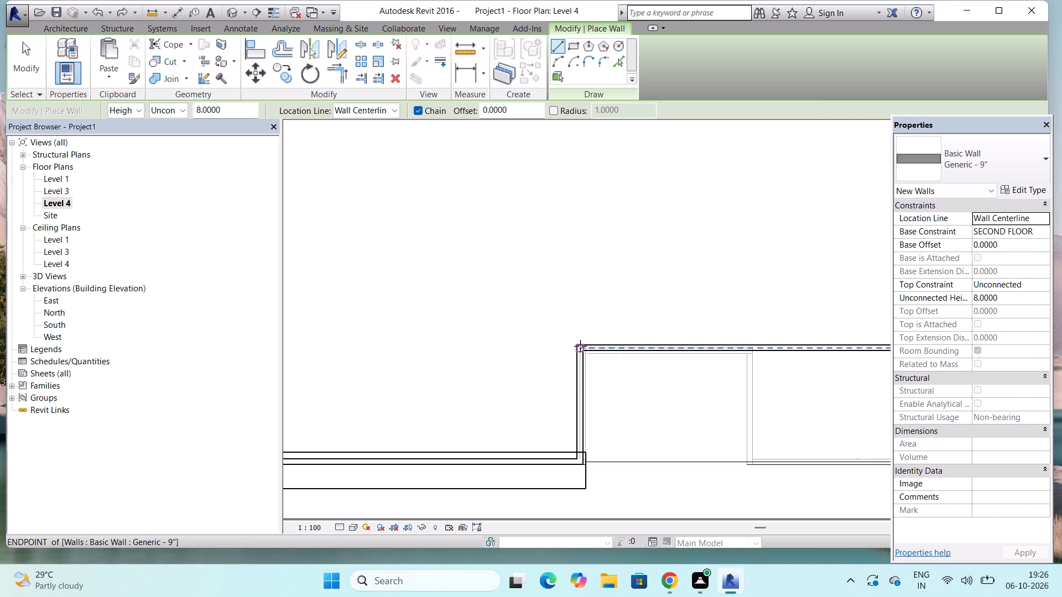
{"action": "scroll", "coordinate": [580, 348], "scroll_direction": "down", "scroll_amount": 1}
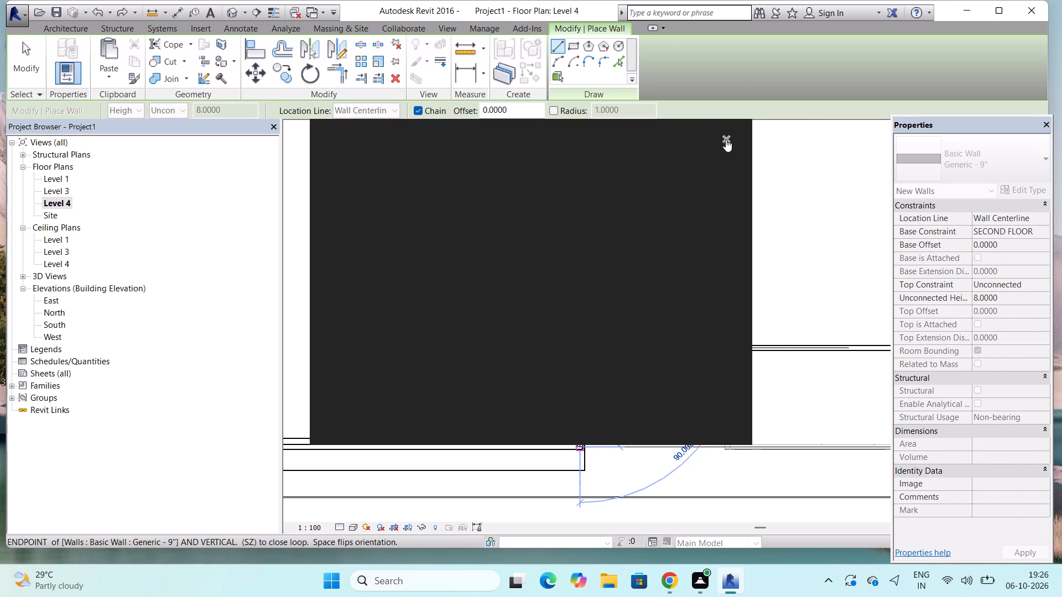
{"action": "left_click", "coordinate": [726, 139]}
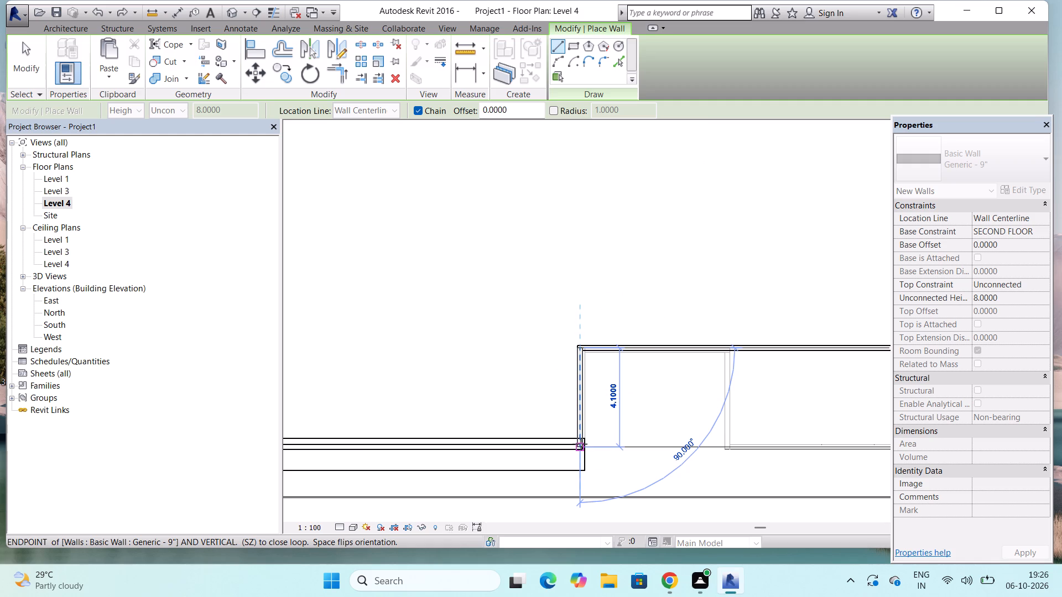
{"action": "left_click", "coordinate": [581, 444]}
{"action": "scroll", "coordinate": [579, 449], "scroll_direction": "down", "scroll_amount": 8}
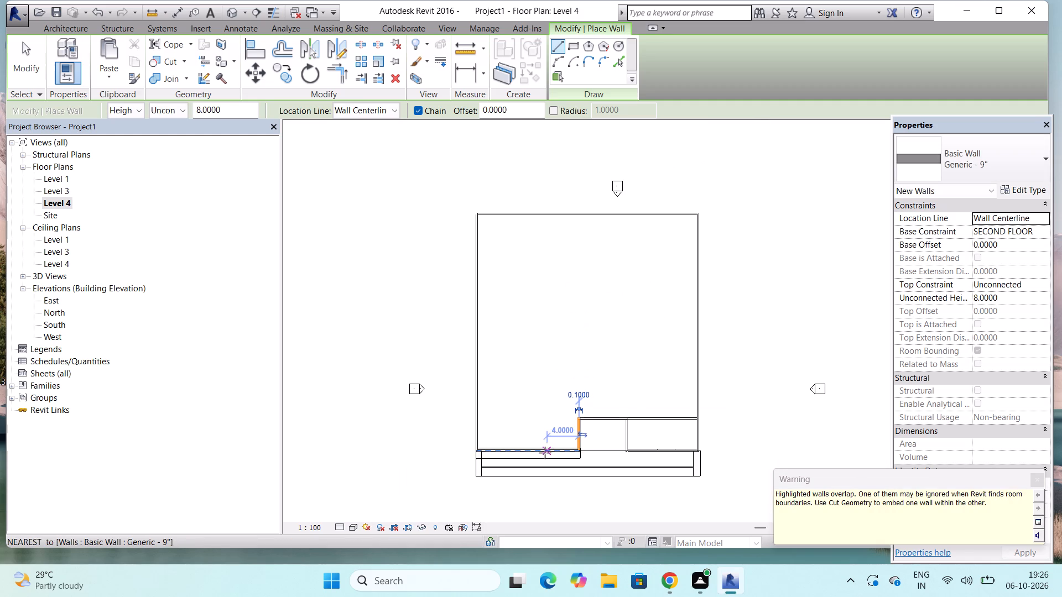
{"action": "left_click", "coordinate": [472, 445]}
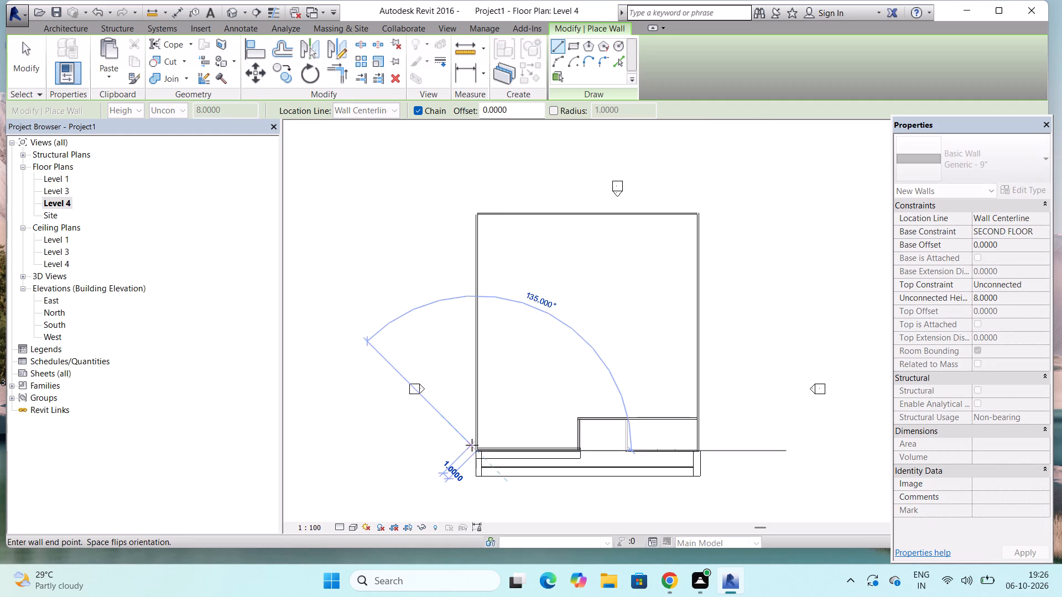
Continue the wall chain about 30 up the west side, 27.9 across the back, 25.9 down the east side, and back to the recess corner.
{"action": "scroll", "coordinate": [478, 218], "scroll_direction": "up", "scroll_amount": 7}
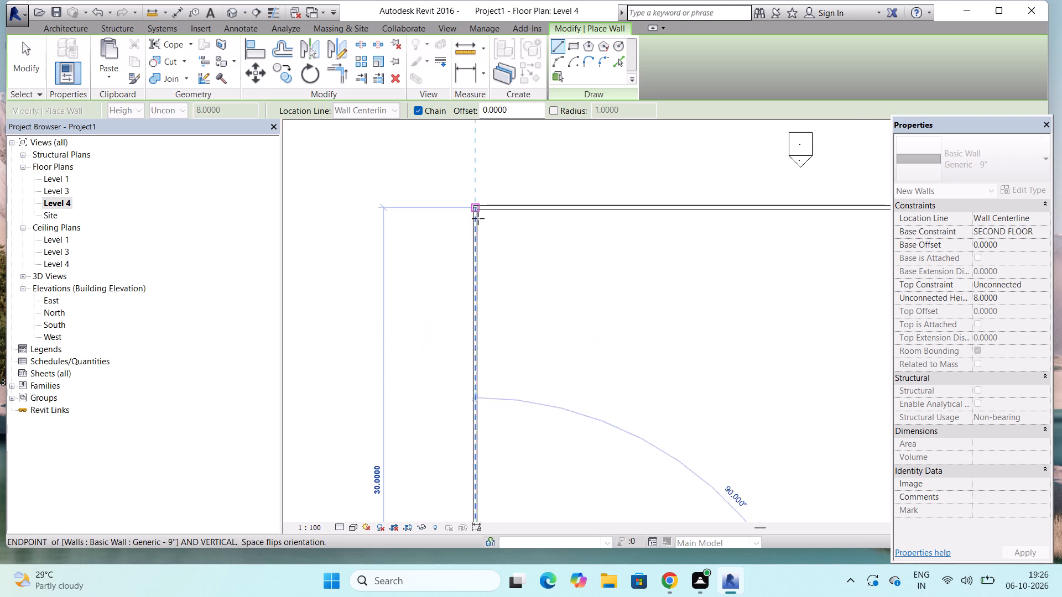
{"action": "scroll", "coordinate": [478, 218], "scroll_direction": "up", "scroll_amount": 1}
{"action": "left_click", "coordinate": [478, 218]}
{"action": "scroll", "coordinate": [478, 218], "scroll_direction": "down", "scroll_amount": 8}
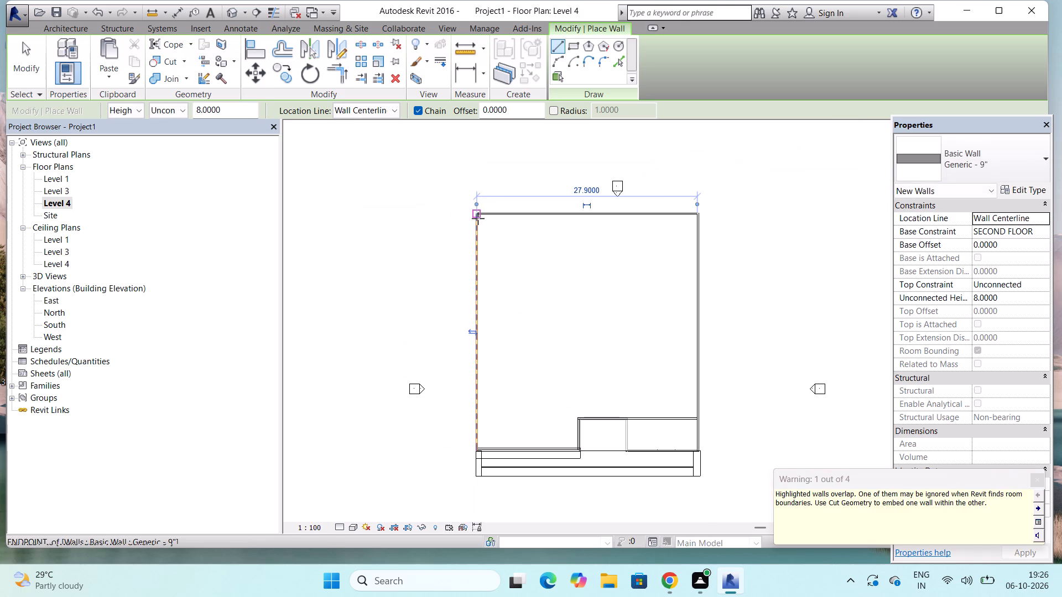
{"action": "left_click", "coordinate": [696, 216]}
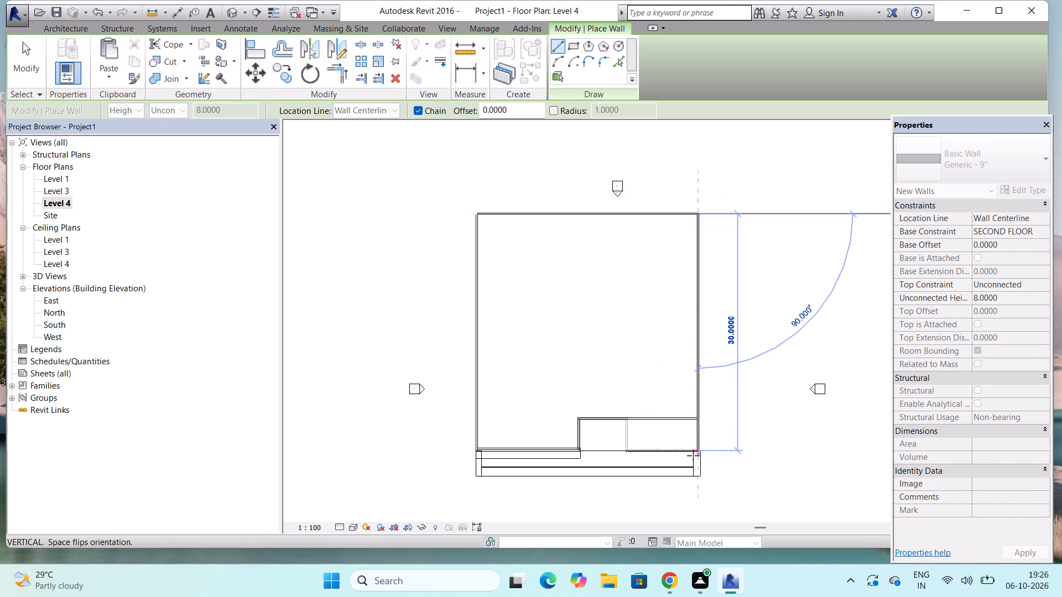
{"action": "left_click", "coordinate": [701, 415]}
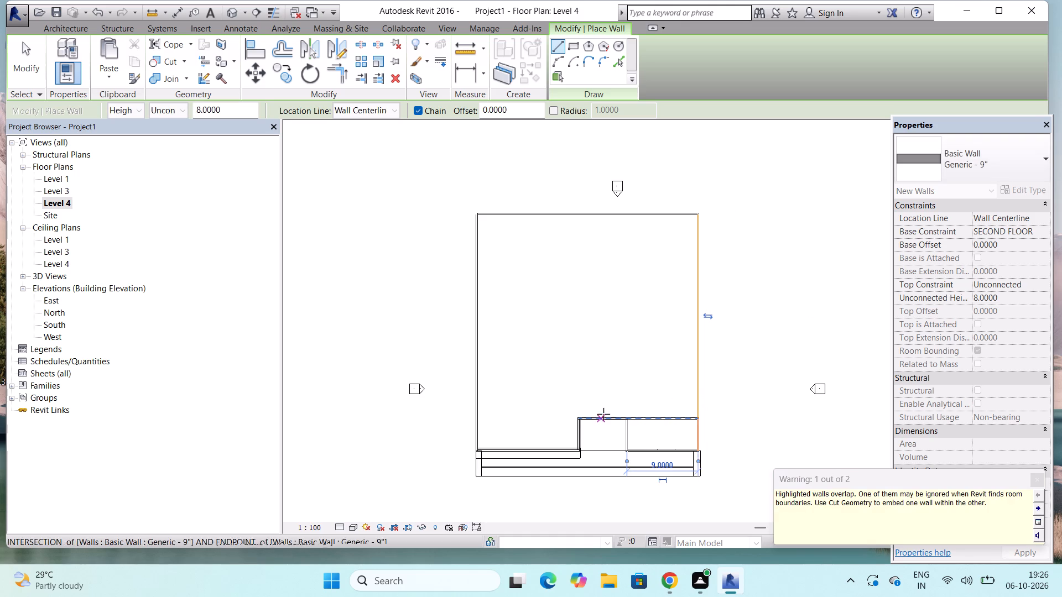
{"action": "left_click", "coordinate": [582, 414]}
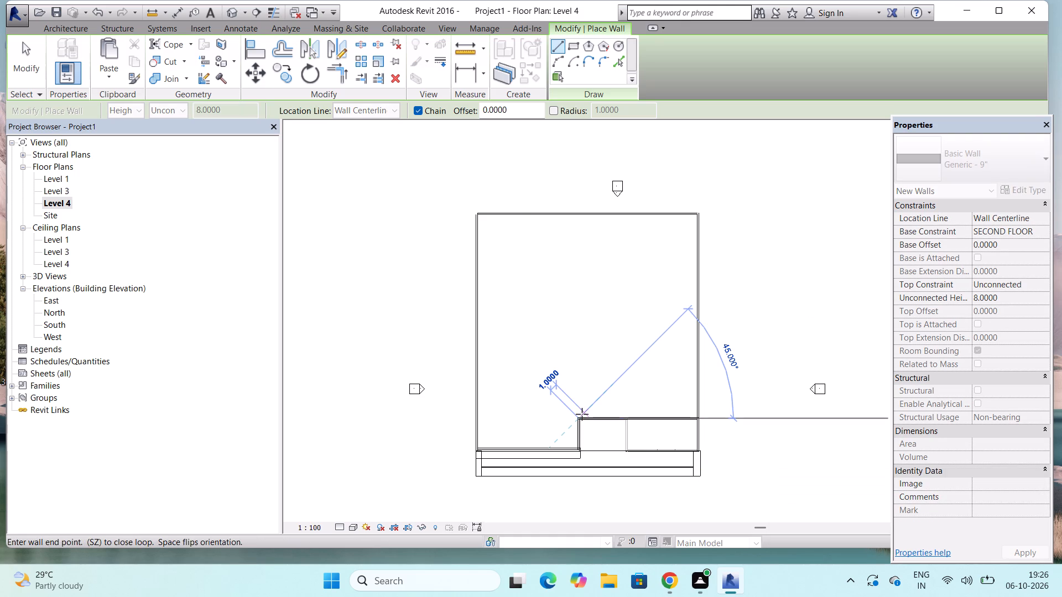
Open the 3D view and check the new wall loop against the building.
{"action": "left_click", "coordinate": [230, 12]}
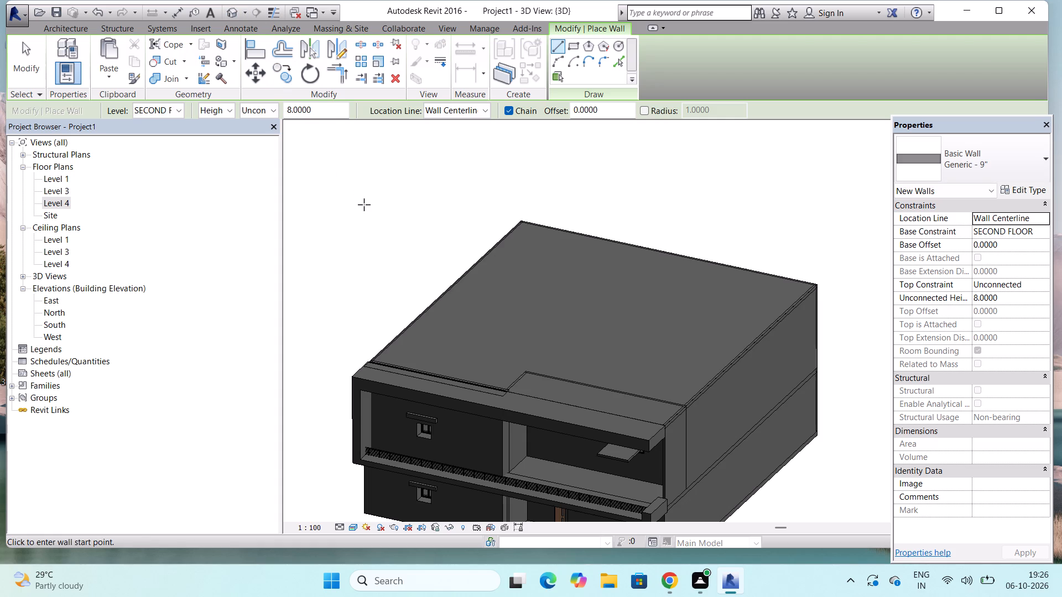
{"action": "key", "text": "Escape"}
{"action": "scroll", "coordinate": [549, 321], "scroll_direction": "down", "scroll_amount": 4}
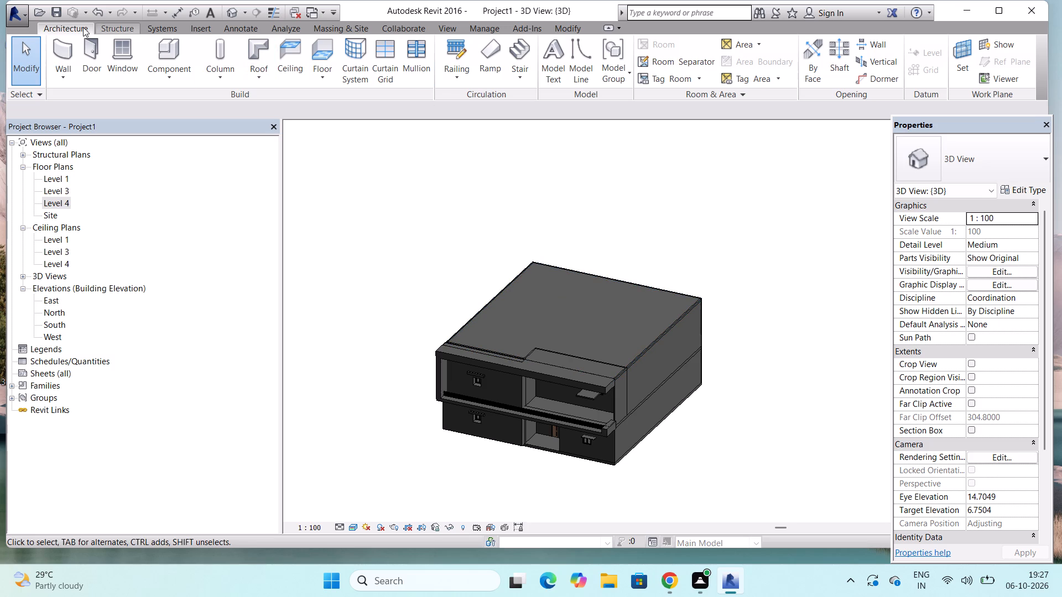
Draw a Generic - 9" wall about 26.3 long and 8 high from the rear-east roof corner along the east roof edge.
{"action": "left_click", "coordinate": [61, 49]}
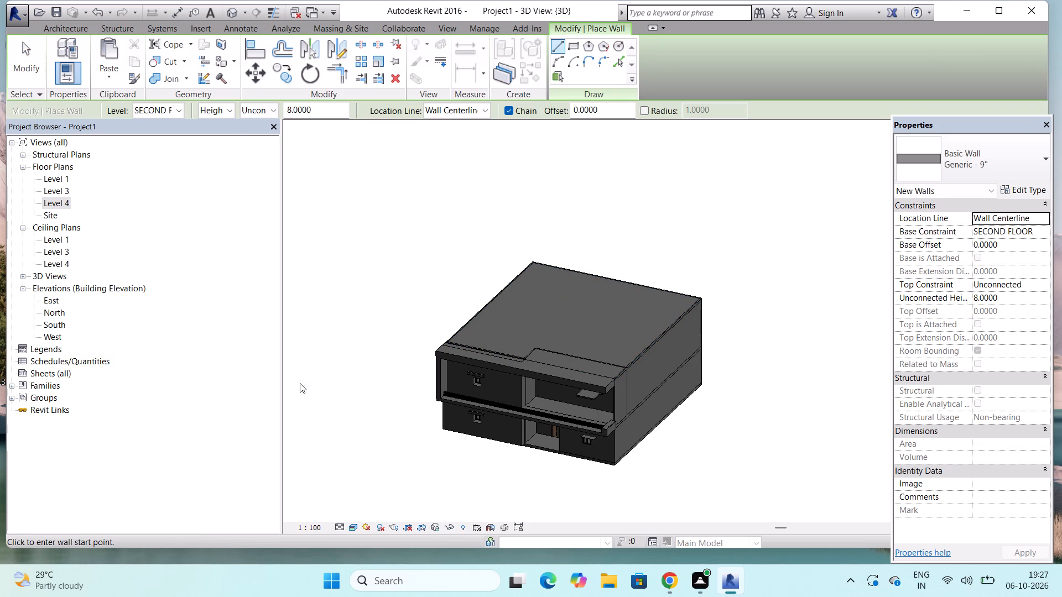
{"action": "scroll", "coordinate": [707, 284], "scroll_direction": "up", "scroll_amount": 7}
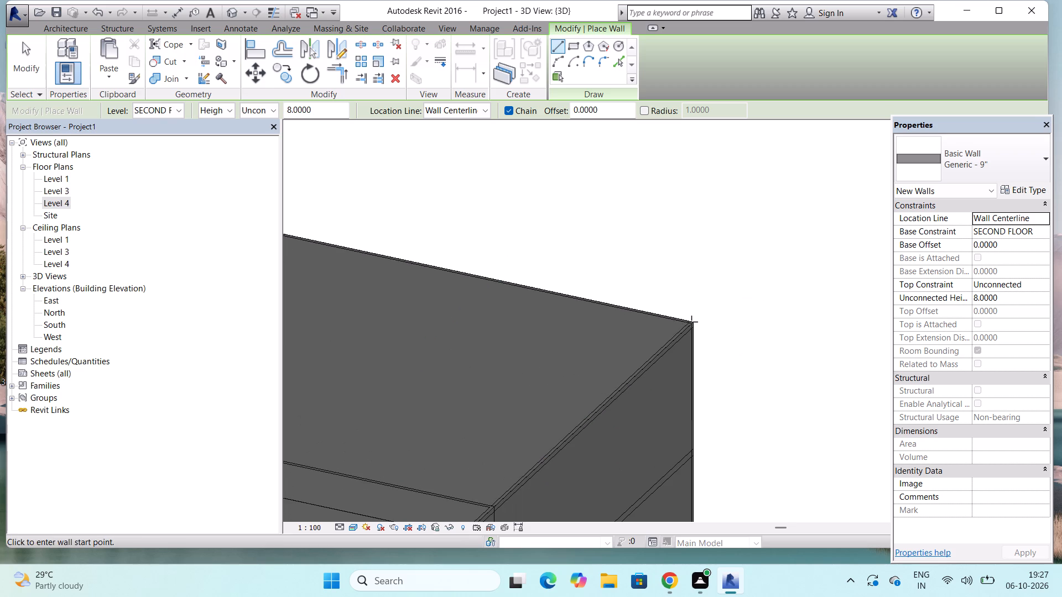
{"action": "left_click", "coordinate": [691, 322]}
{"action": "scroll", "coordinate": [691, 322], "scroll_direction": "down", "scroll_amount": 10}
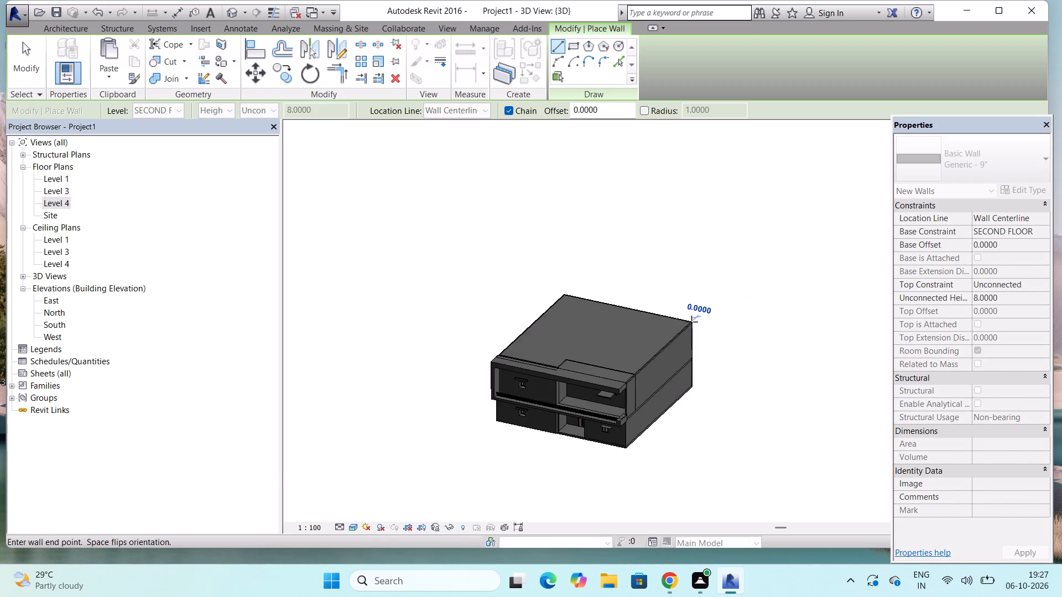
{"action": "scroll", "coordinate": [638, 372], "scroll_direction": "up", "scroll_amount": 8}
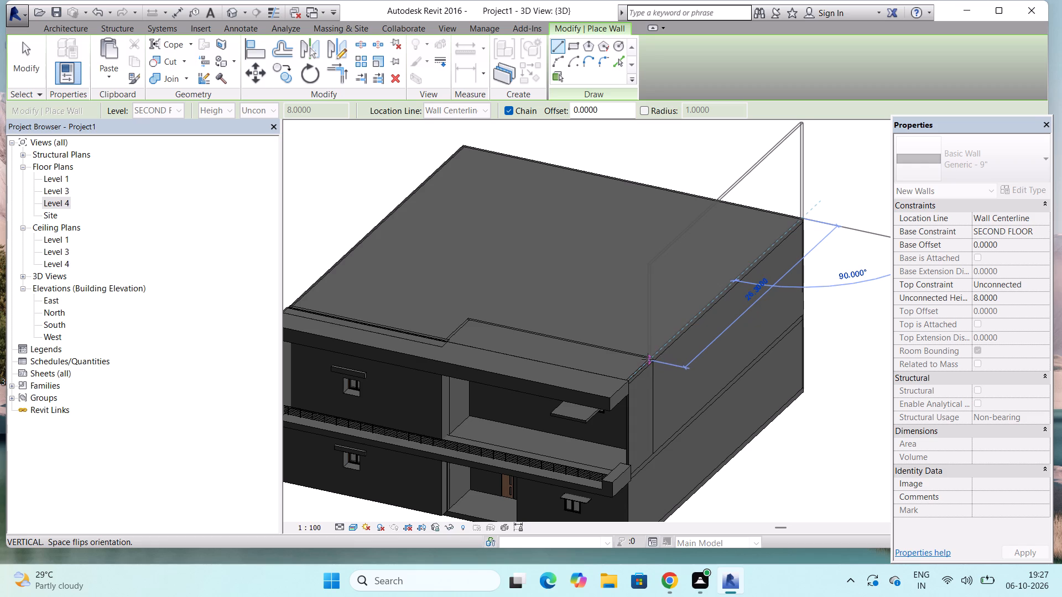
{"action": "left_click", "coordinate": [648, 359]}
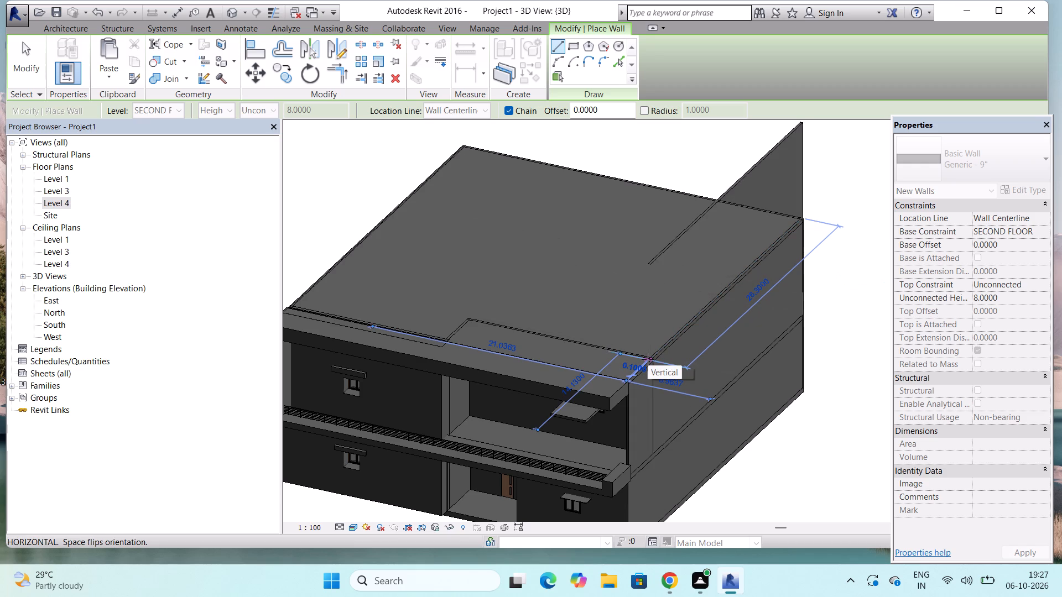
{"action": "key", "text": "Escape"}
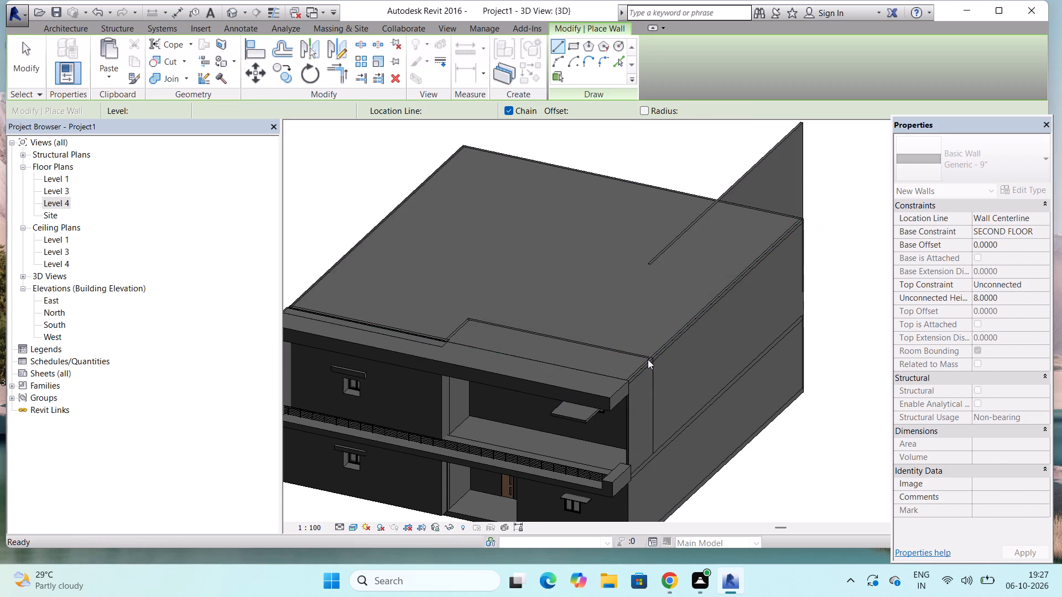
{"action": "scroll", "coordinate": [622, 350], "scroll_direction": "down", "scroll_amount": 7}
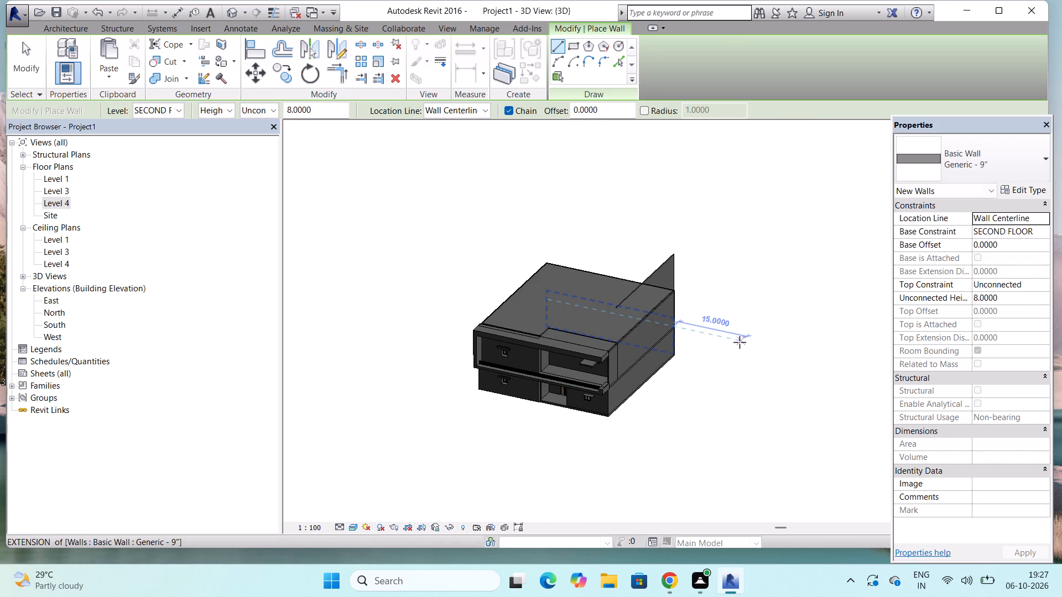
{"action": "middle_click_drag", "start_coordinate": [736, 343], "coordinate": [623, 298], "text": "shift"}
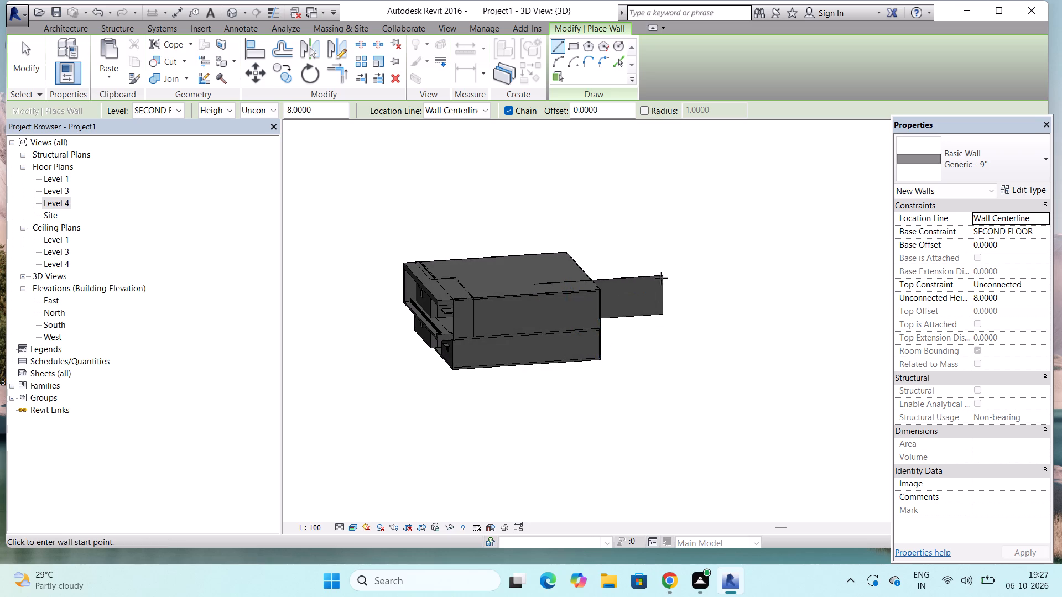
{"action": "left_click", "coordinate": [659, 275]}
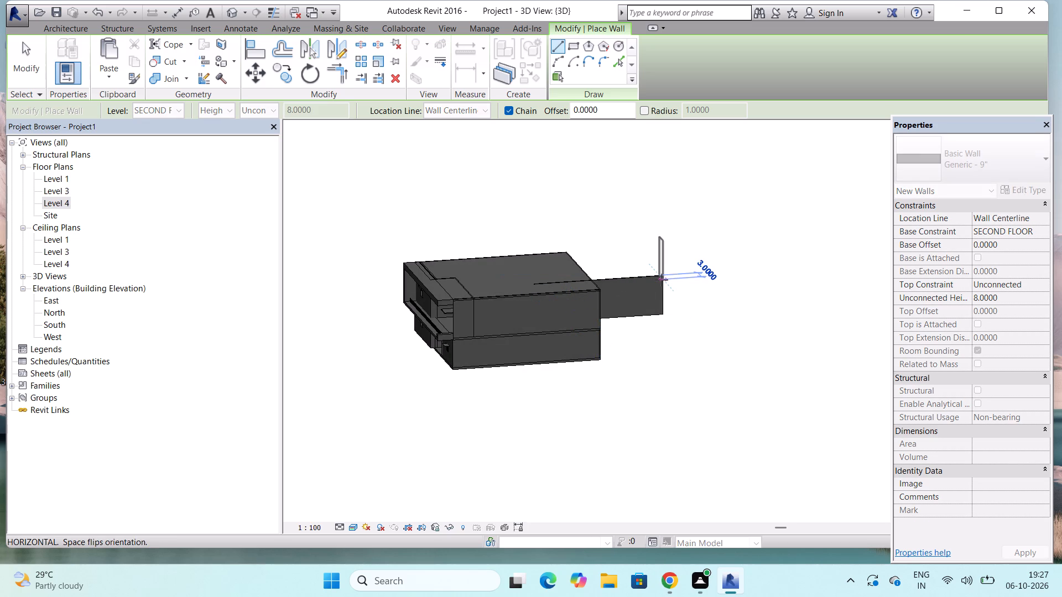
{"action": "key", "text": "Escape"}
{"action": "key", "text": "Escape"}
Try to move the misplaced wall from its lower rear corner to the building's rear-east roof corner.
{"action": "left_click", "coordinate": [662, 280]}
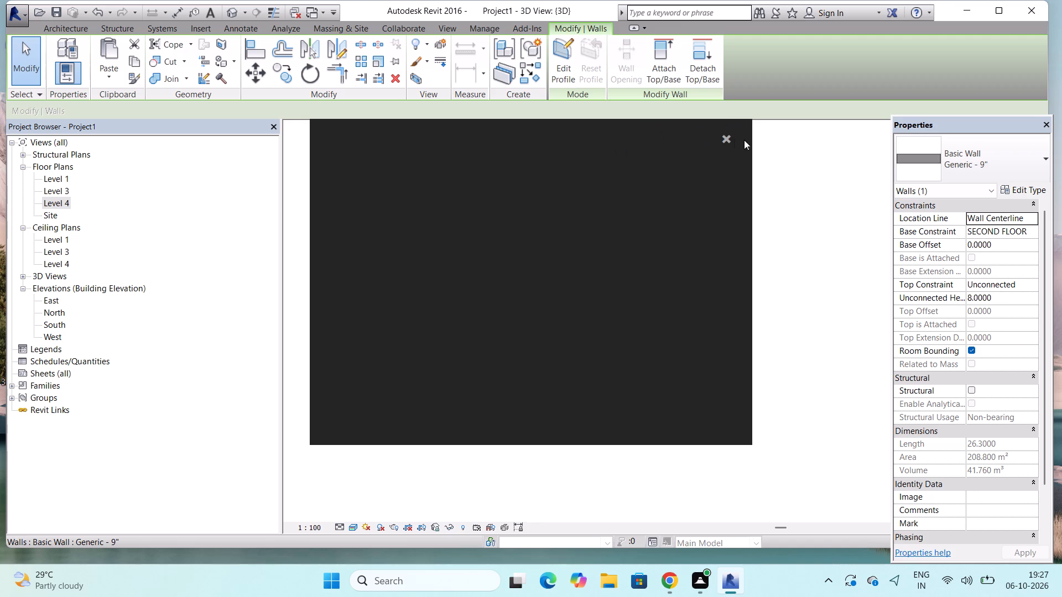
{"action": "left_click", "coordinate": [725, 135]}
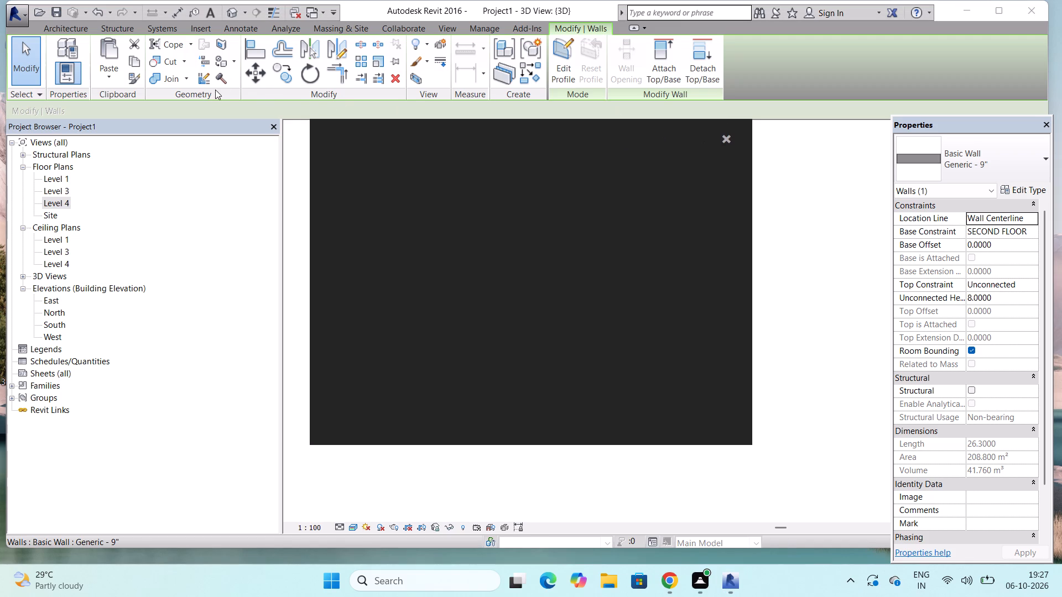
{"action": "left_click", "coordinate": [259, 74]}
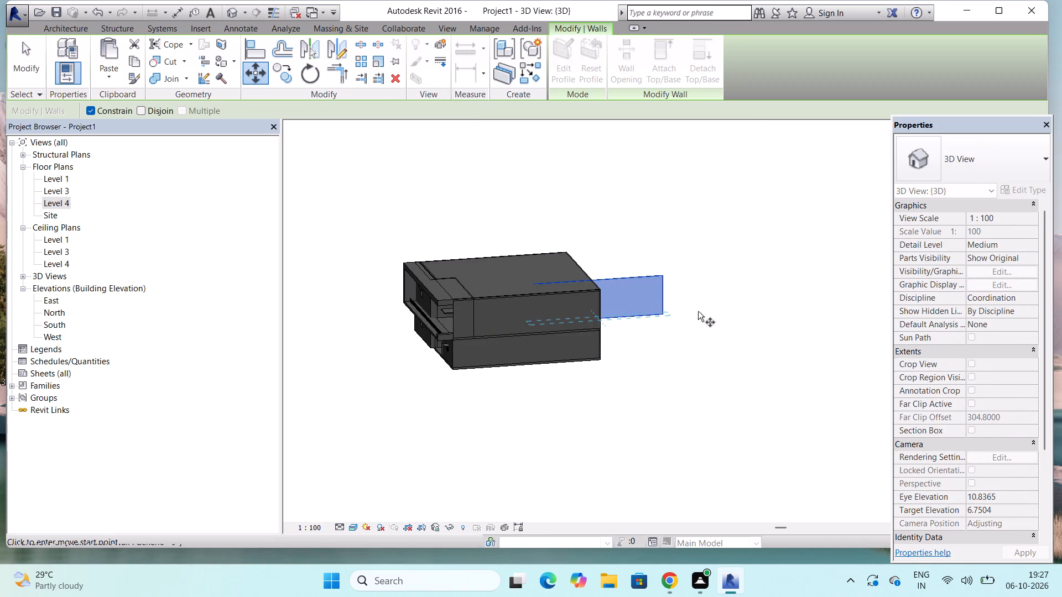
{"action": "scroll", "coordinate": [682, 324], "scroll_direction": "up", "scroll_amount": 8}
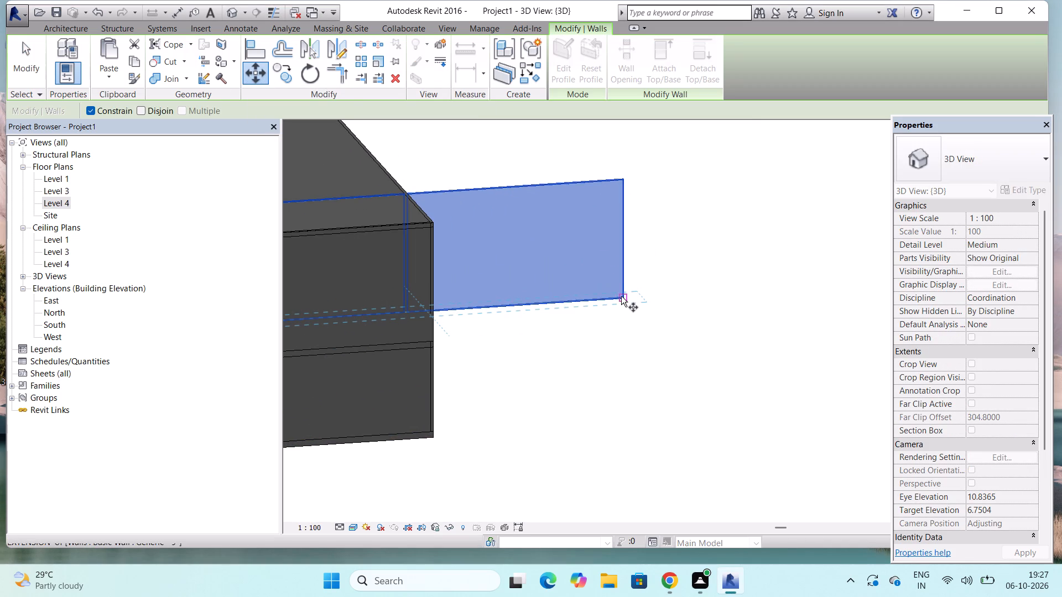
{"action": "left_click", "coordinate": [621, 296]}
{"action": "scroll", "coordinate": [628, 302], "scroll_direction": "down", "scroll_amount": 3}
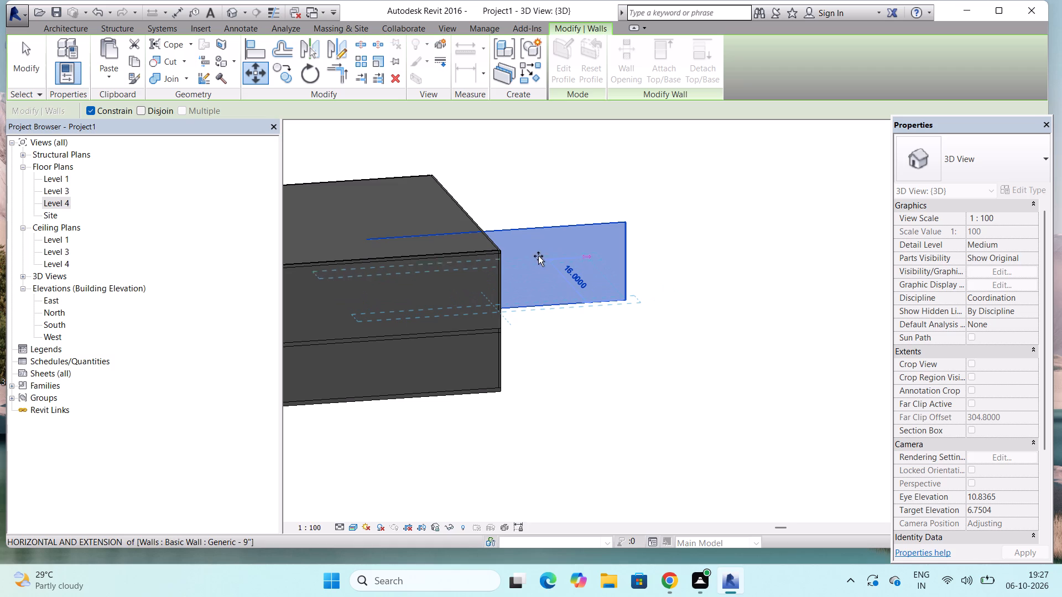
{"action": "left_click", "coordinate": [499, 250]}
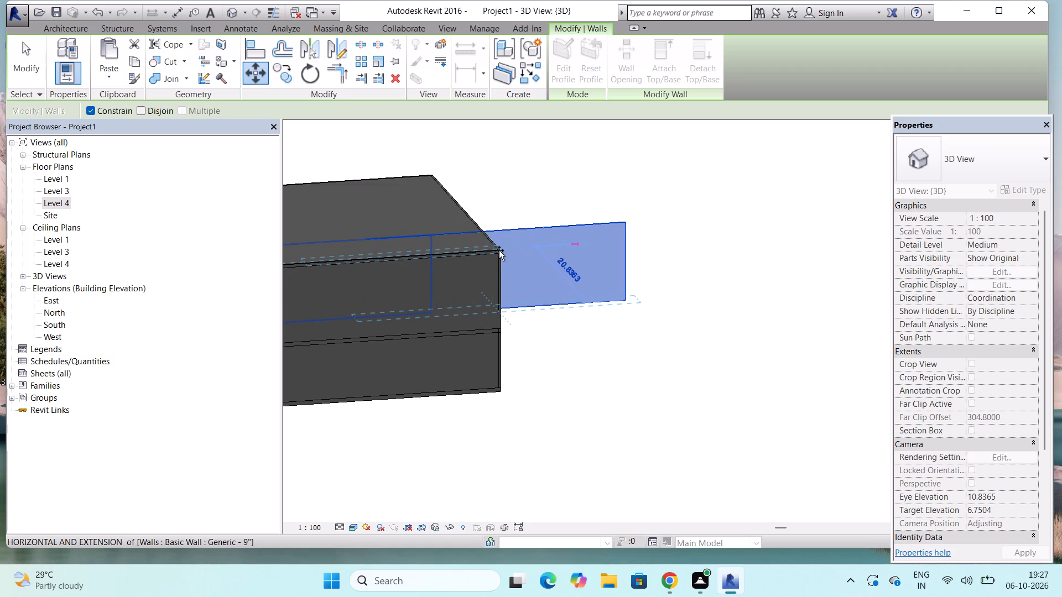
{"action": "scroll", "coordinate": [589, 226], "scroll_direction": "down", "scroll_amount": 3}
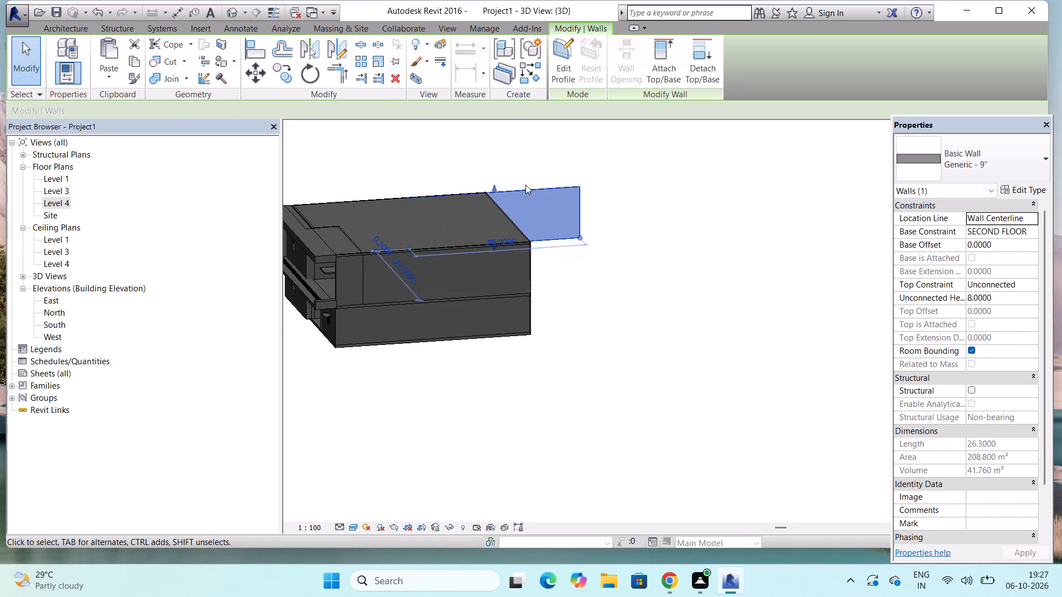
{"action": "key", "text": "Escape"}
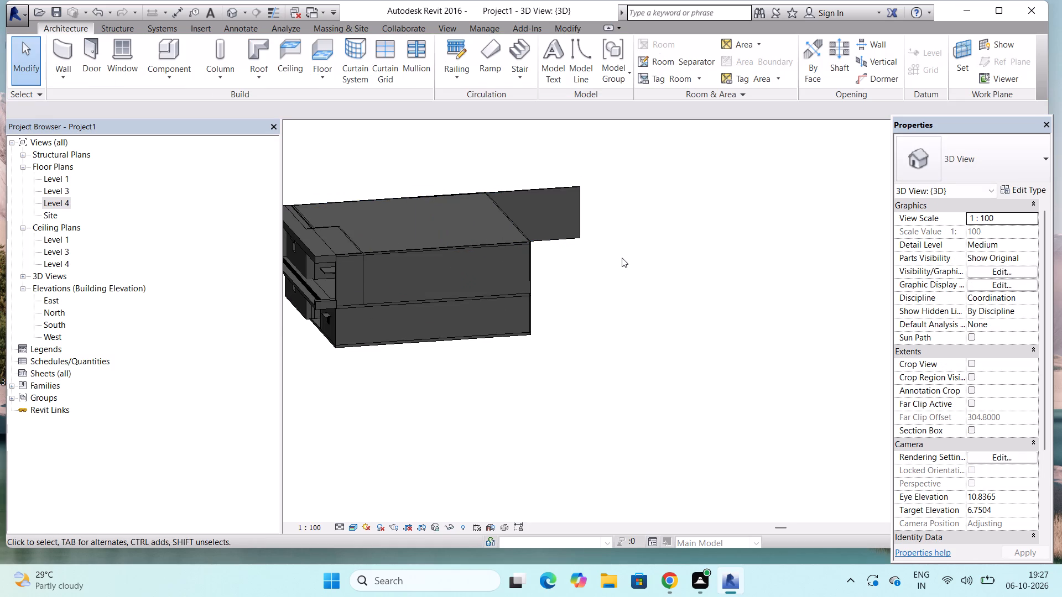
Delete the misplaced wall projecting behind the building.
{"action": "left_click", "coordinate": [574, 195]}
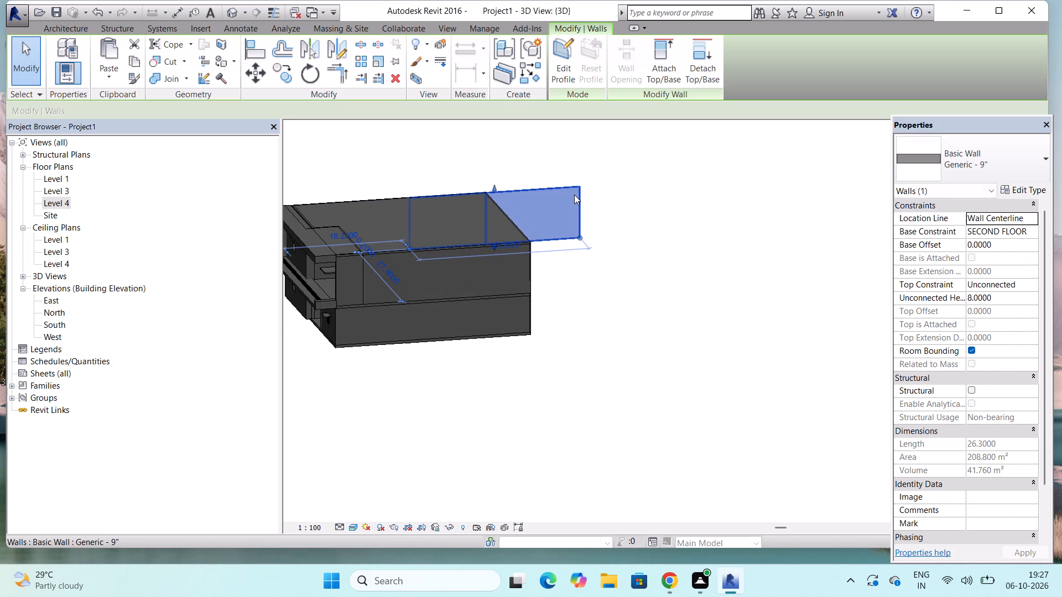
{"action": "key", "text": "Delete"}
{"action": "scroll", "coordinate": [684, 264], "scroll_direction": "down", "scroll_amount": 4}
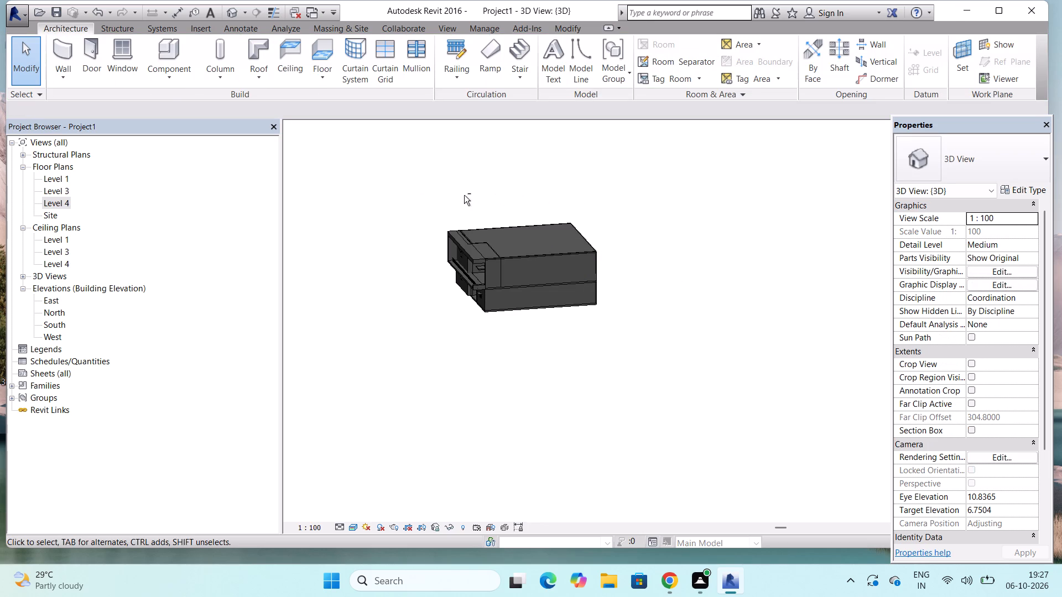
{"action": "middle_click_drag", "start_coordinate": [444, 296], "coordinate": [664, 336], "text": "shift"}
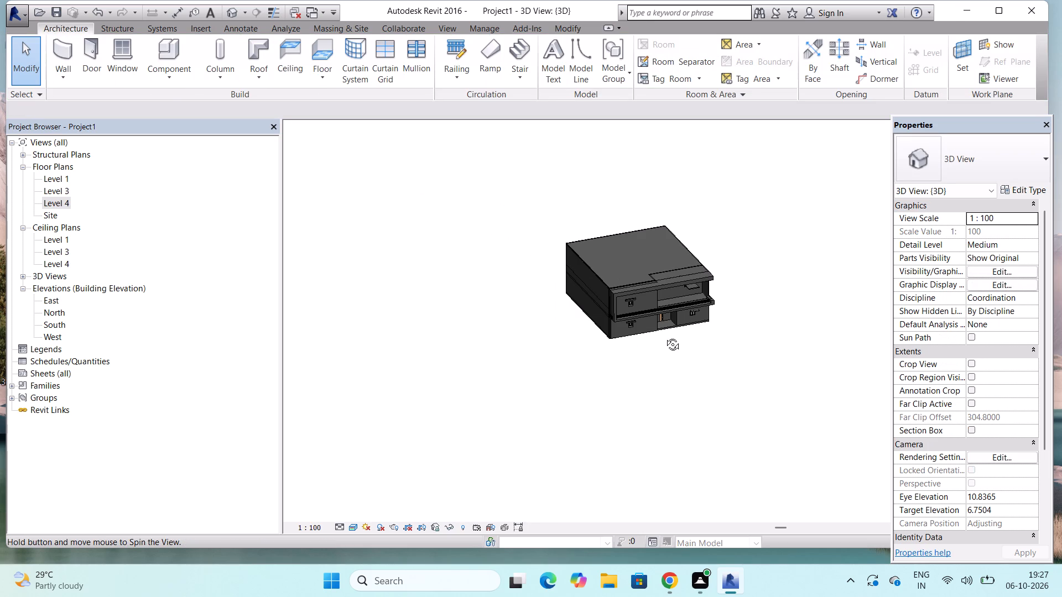
In the Level 3 floor plan, shorten the eastern window's sunshade so its inner edge meets the front wall's outer face.
{"action": "middle_click_drag", "start_coordinate": [664, 336], "coordinate": [656, 292], "text": "shift"}
{"action": "scroll", "coordinate": [668, 261], "scroll_direction": "up", "scroll_amount": 1}
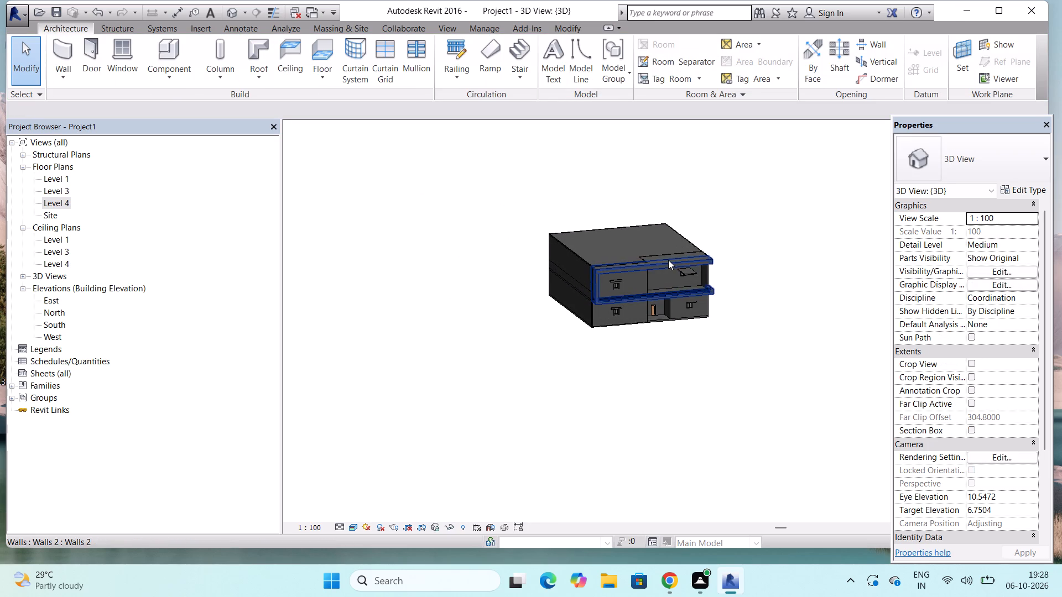
{"action": "scroll", "coordinate": [668, 260], "scroll_direction": "up", "scroll_amount": 1}
{"action": "scroll", "coordinate": [684, 188], "scroll_direction": "up", "scroll_amount": 4}
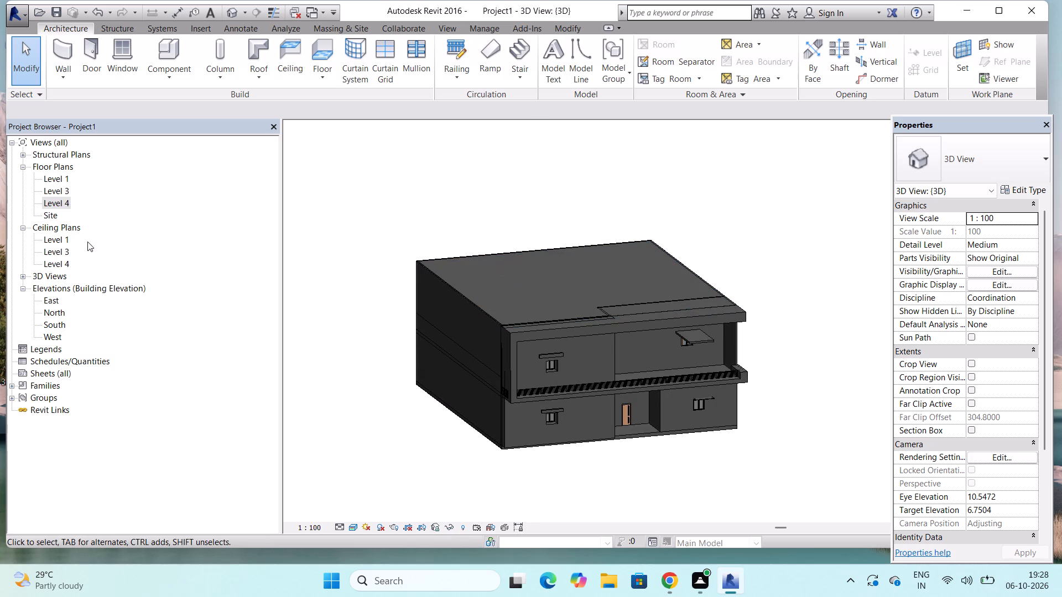
{"action": "double_click", "coordinate": [69, 190]}
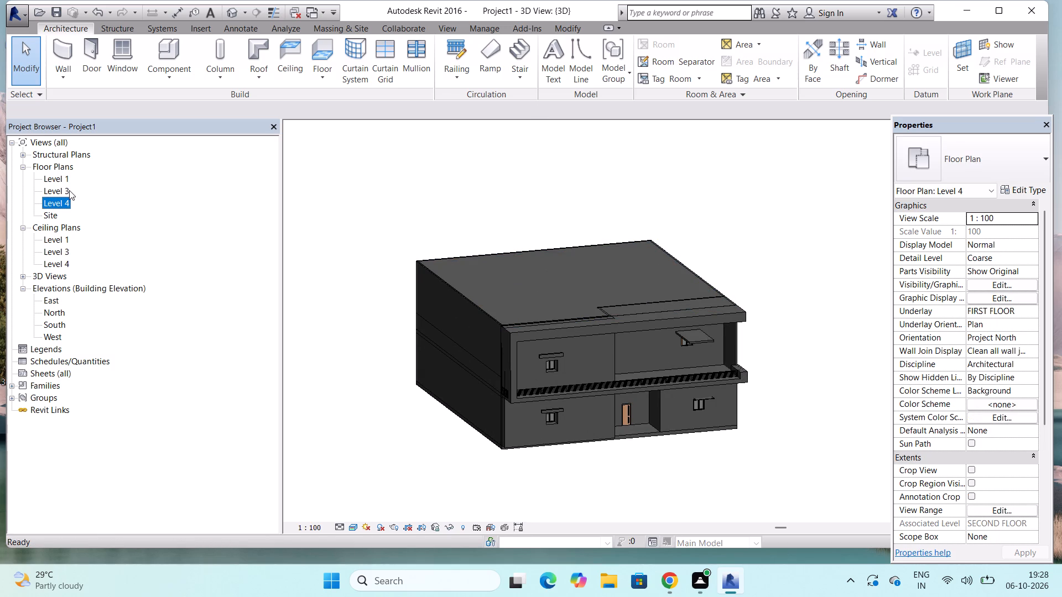
{"action": "double_click", "coordinate": [69, 190]}
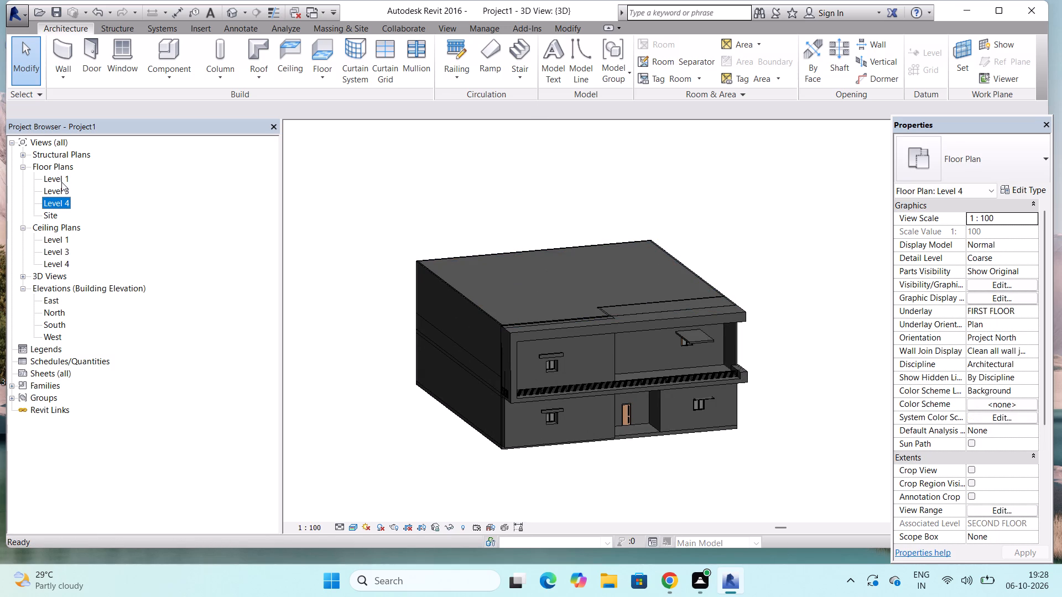
{"action": "double_click", "coordinate": [60, 187]}
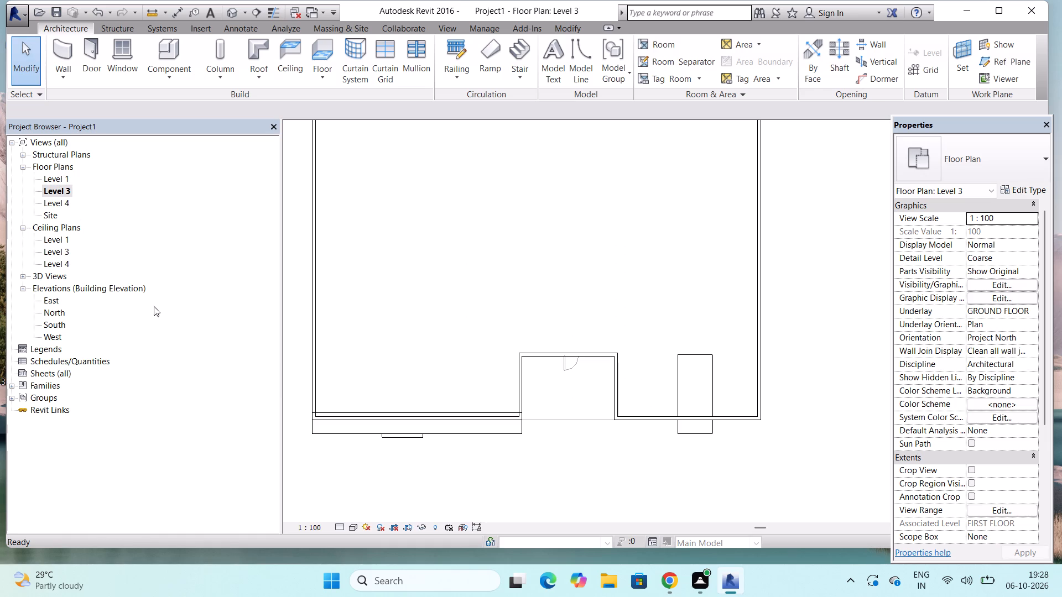
{"action": "left_click", "coordinate": [709, 352]}
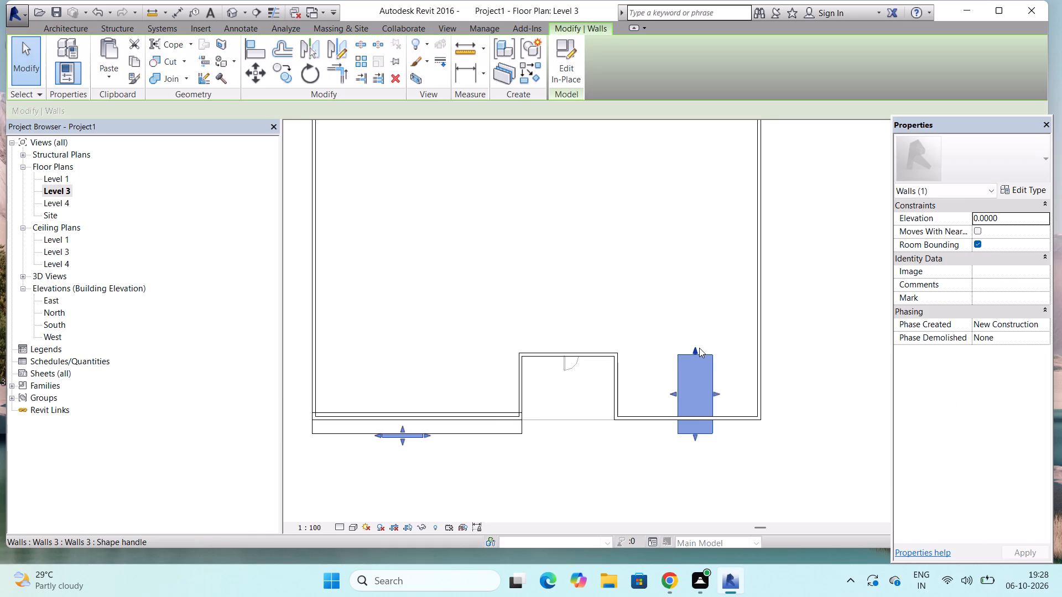
{"action": "left_click_drag", "start_coordinate": [695, 350], "coordinate": [691, 393]}
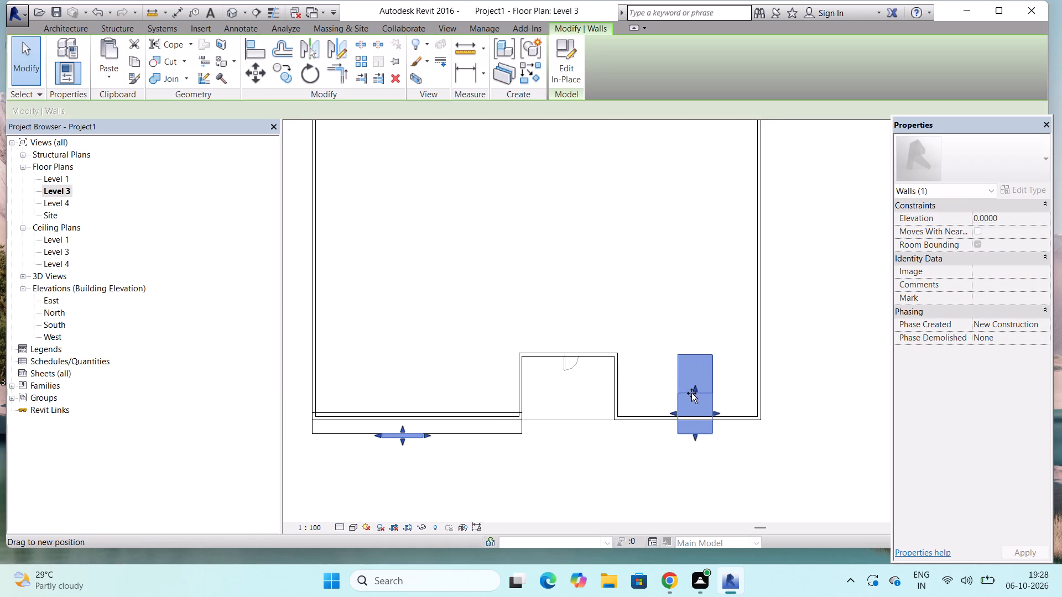
{"action": "left_click_drag", "start_coordinate": [691, 393], "coordinate": [689, 417]}
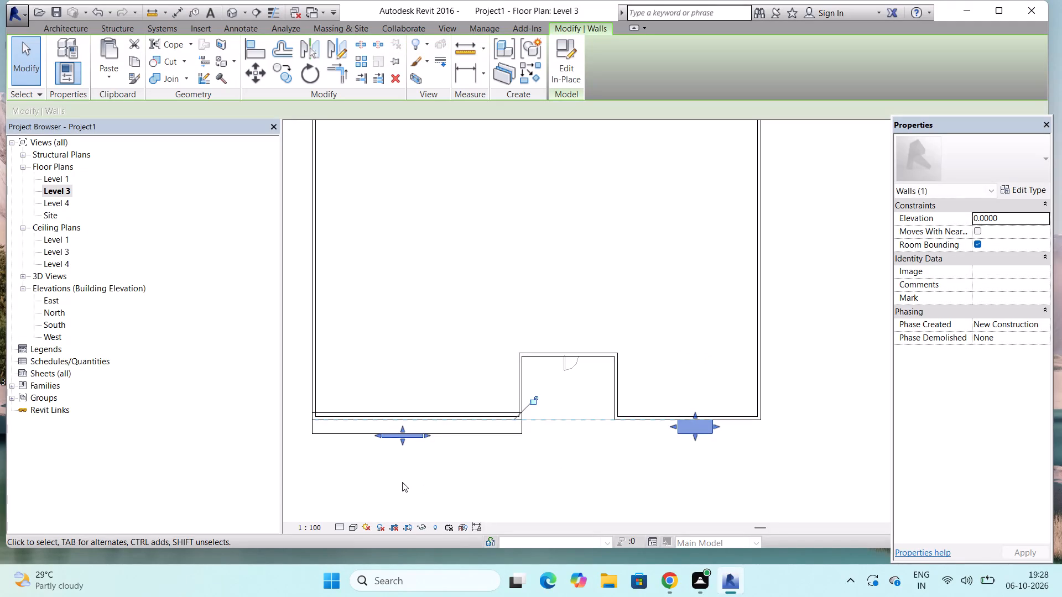
{"action": "key", "text": "Escape"}
Check the building outline in the Level 3, Level 1 and Level 4 floor plans.
{"action": "scroll", "coordinate": [393, 501], "scroll_direction": "down", "scroll_amount": 3}
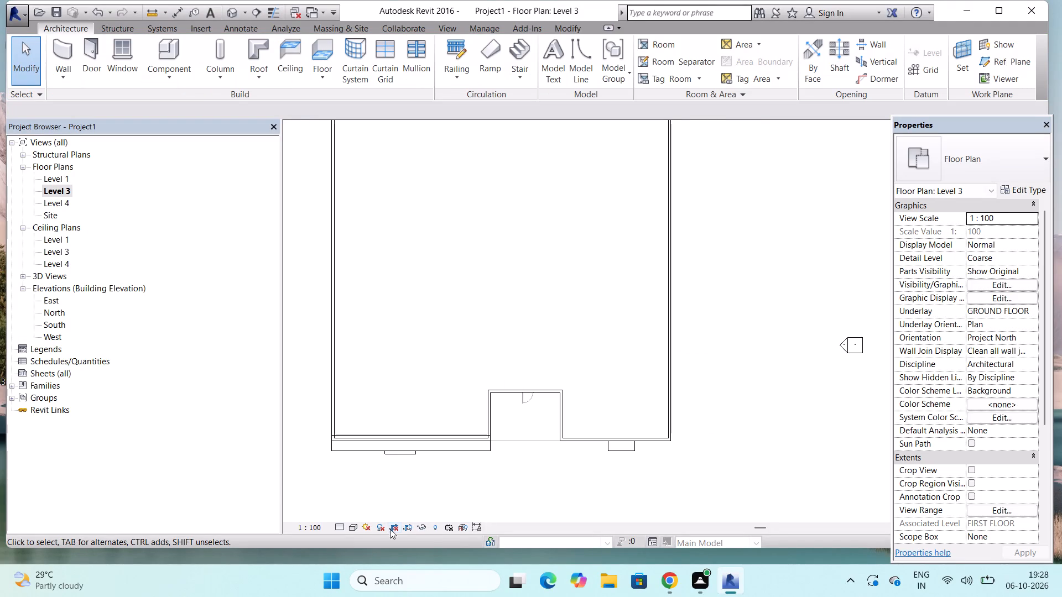
{"action": "scroll", "coordinate": [390, 529], "scroll_direction": "down", "scroll_amount": 3}
{"action": "scroll", "coordinate": [587, 468], "scroll_direction": "down", "scroll_amount": 3}
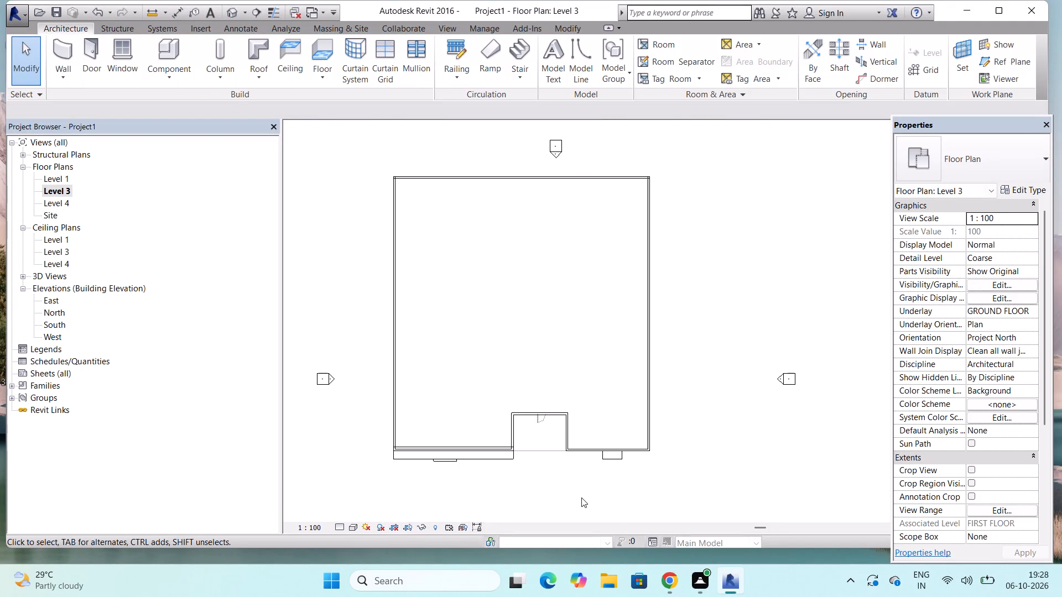
{"action": "double_click", "coordinate": [51, 180]}
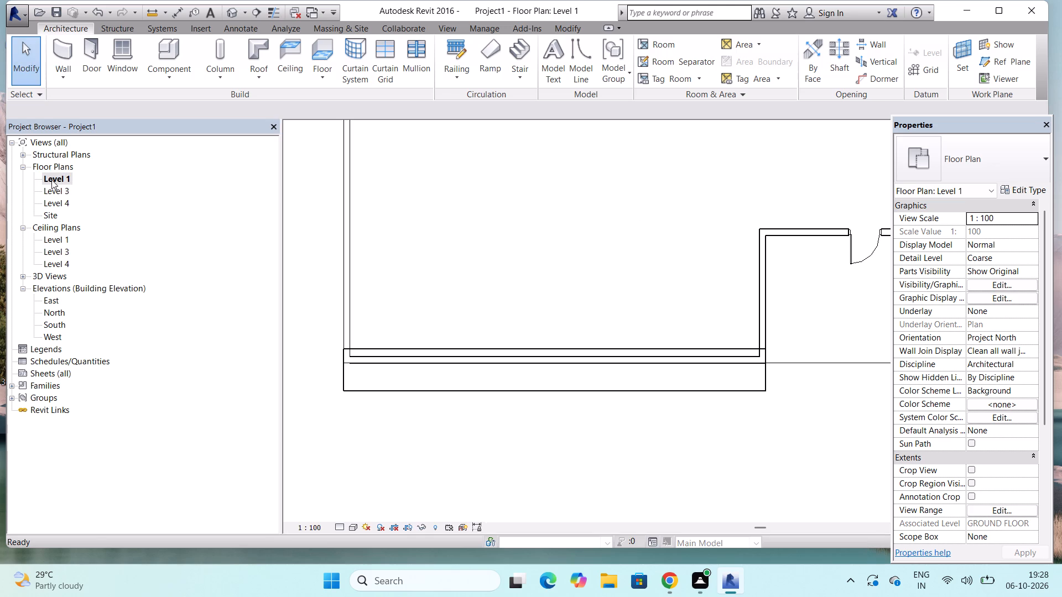
{"action": "scroll", "coordinate": [295, 507], "scroll_direction": "down", "scroll_amount": 7}
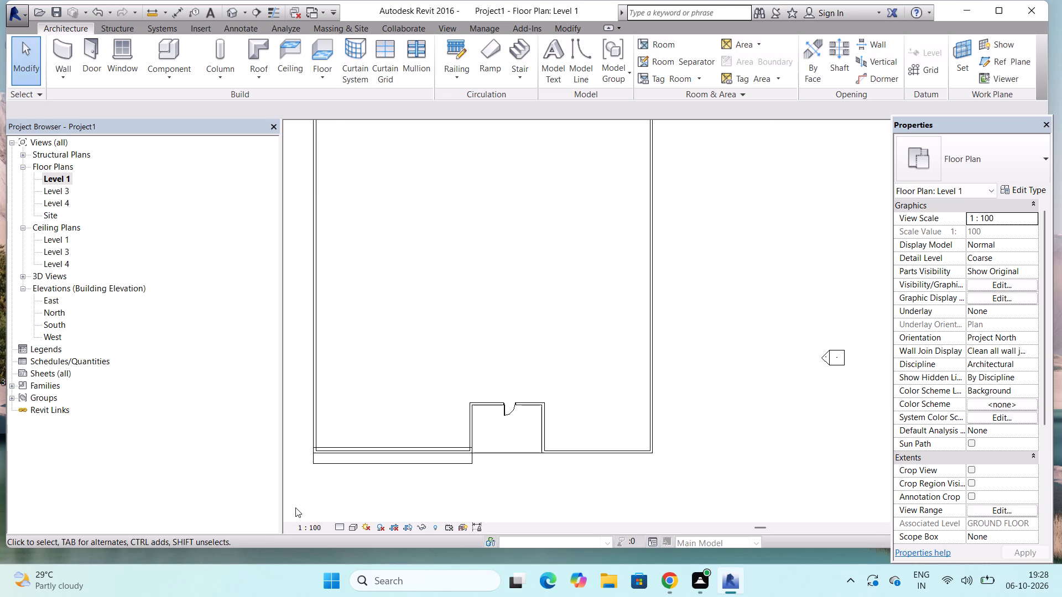
{"action": "scroll", "coordinate": [295, 510], "scroll_direction": "down", "scroll_amount": 2}
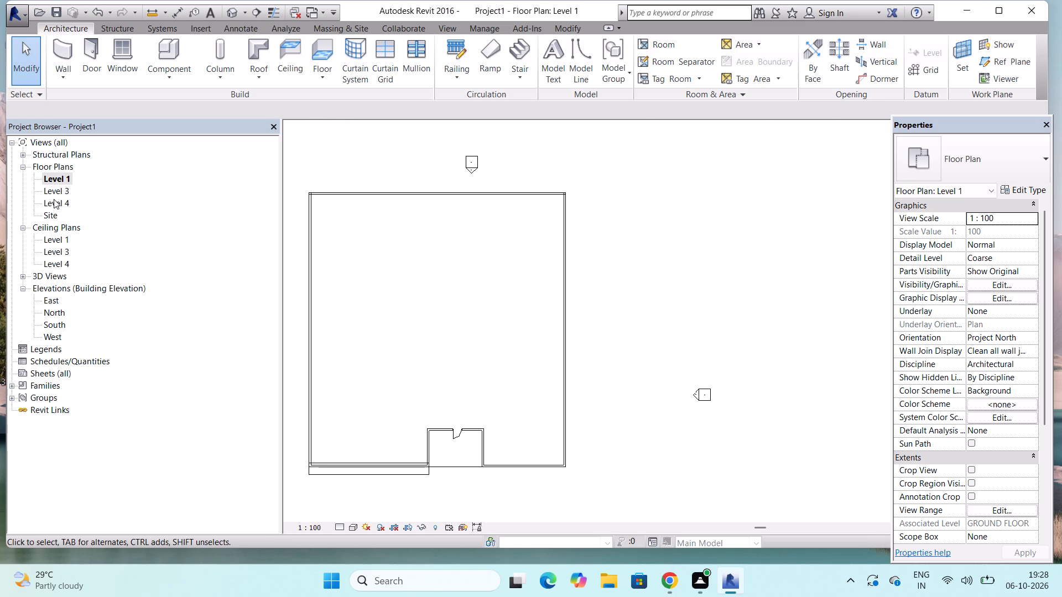
{"action": "double_click", "coordinate": [54, 199]}
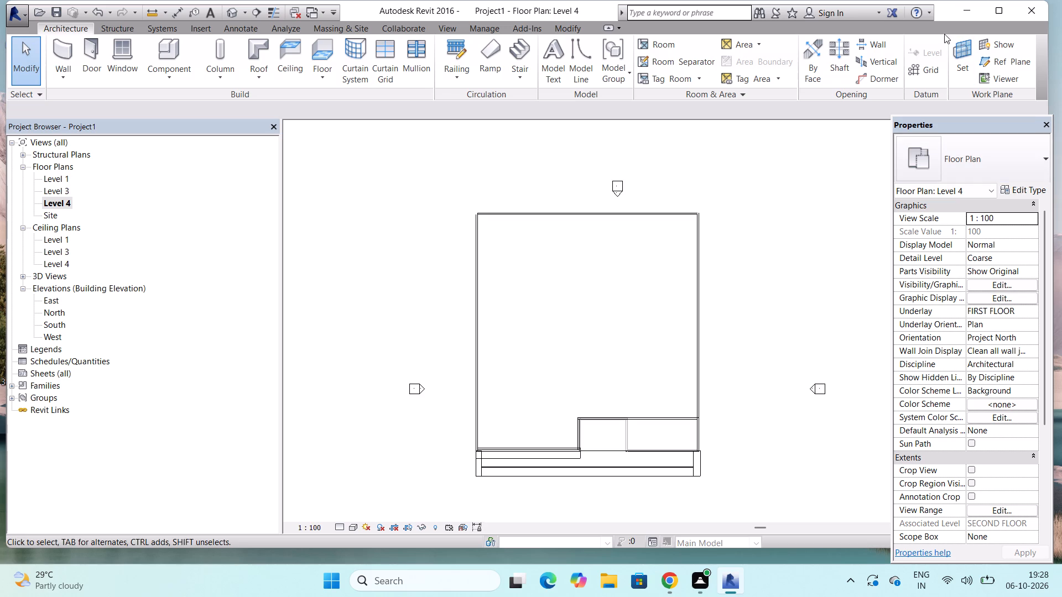
In the East elevation, add a level with a plan view, offset 10'0" above the second-floor line using Pick Lines.
{"action": "double_click", "coordinate": [48, 296]}
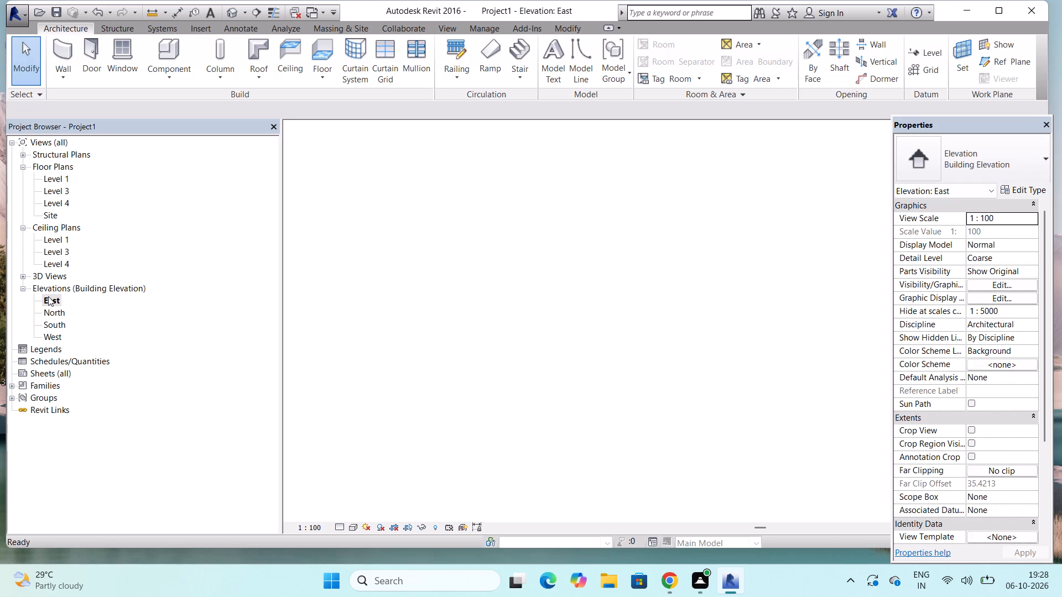
{"action": "scroll", "coordinate": [539, 323], "scroll_direction": "up", "scroll_amount": 4}
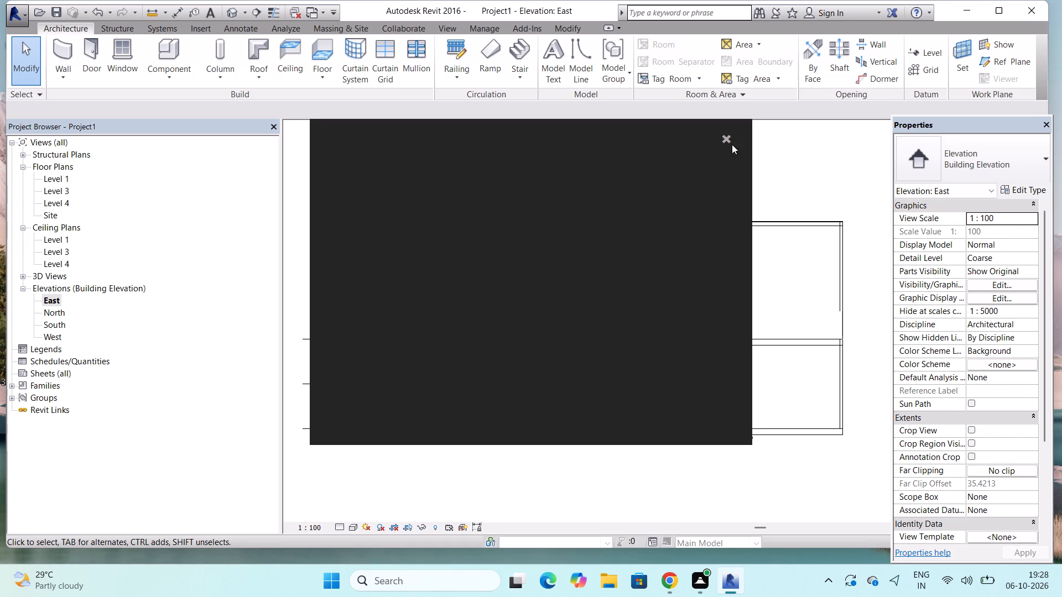
{"action": "left_click", "coordinate": [732, 138]}
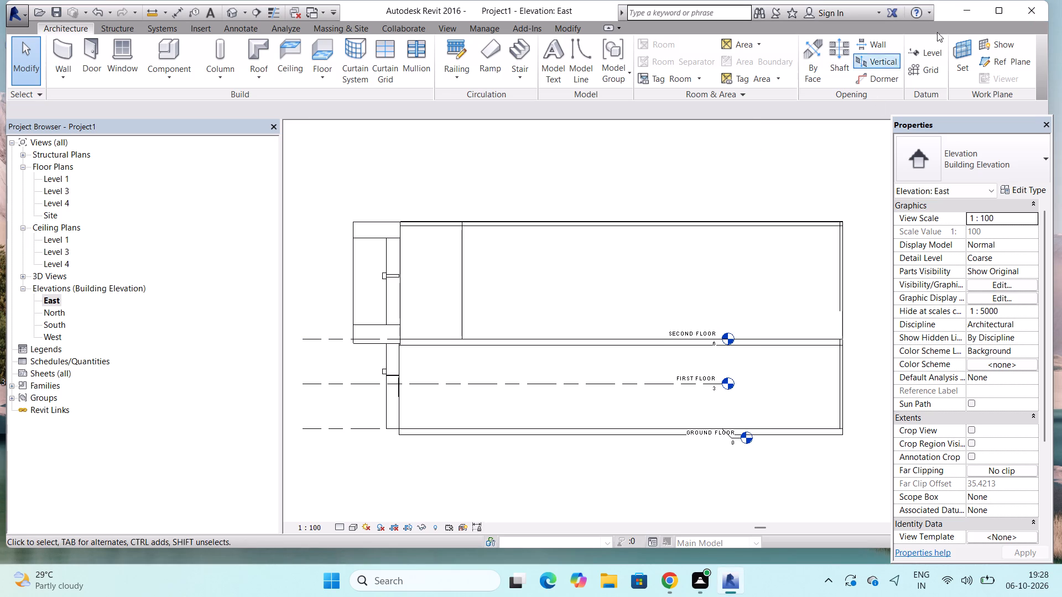
{"action": "left_click", "coordinate": [935, 48]}
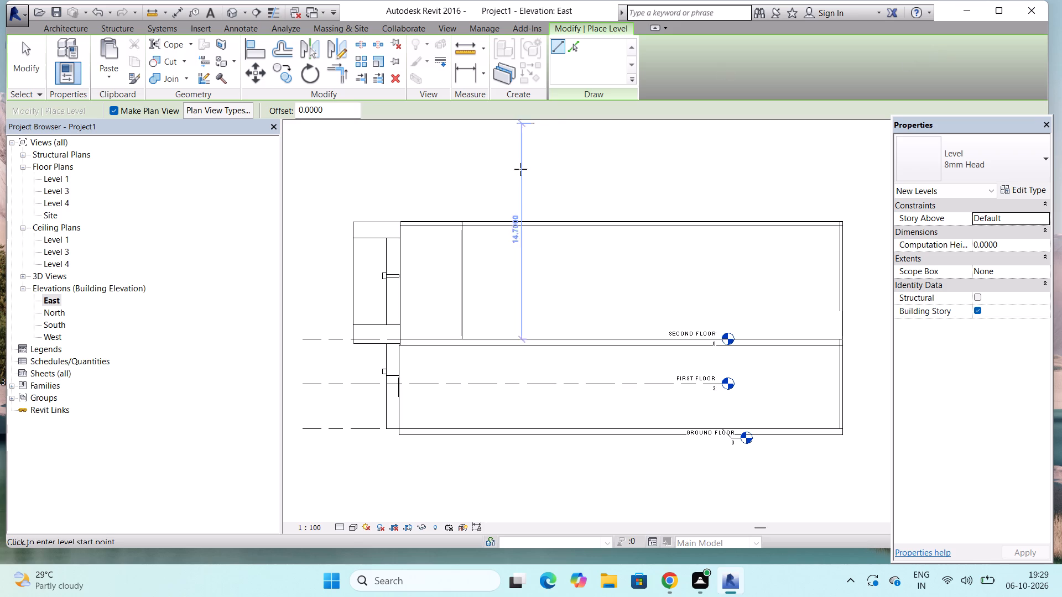
{"action": "scroll", "coordinate": [492, 278], "scroll_direction": "up", "scroll_amount": 2}
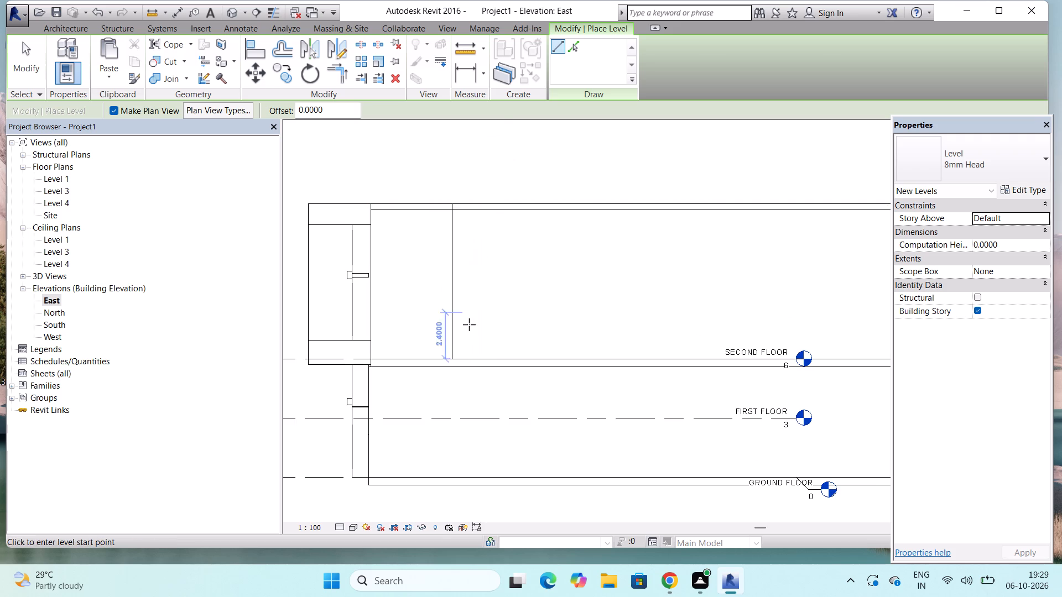
{"action": "scroll", "coordinate": [466, 340], "scroll_direction": "down", "scroll_amount": 5}
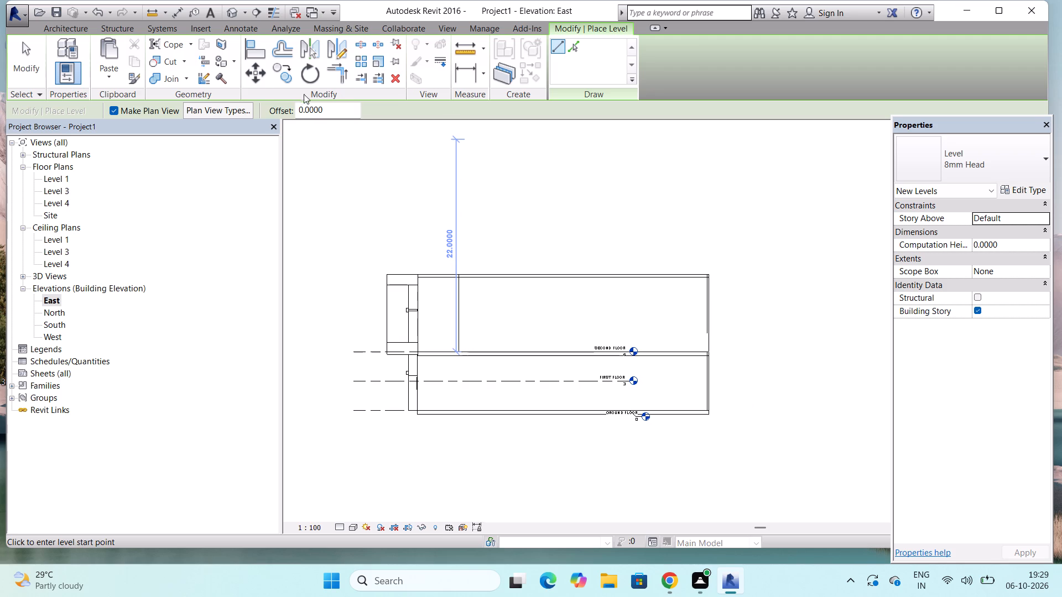
{"action": "left_click", "coordinate": [326, 103]}
{"action": "left_click", "coordinate": [327, 108]}
{"action": "key", "text": "BackSpace"}
{"action": "key", "text": "BackSpace"}
{"action": "key", "text": "BackSpace"}
{"action": "key", "text": "BackSpace"}
{"action": "key", "text": "BackSpace"}
{"action": "key", "text": "BackSpace"}
{"action": "key", "text": "BackSpace"}
{"action": "key", "text": "BackSpace"}
{"action": "key", "text": "BackSpace"}
{"action": "key", "text": "BackSpace"}
{"action": "key", "text": "BackSpace"}
{"action": "key", "text": "BackSpace"}
{"action": "key", "text": "BackSpace"}
{"action": "key", "text": "BackSpace"}
{"action": "key", "text": "BackSpace"}
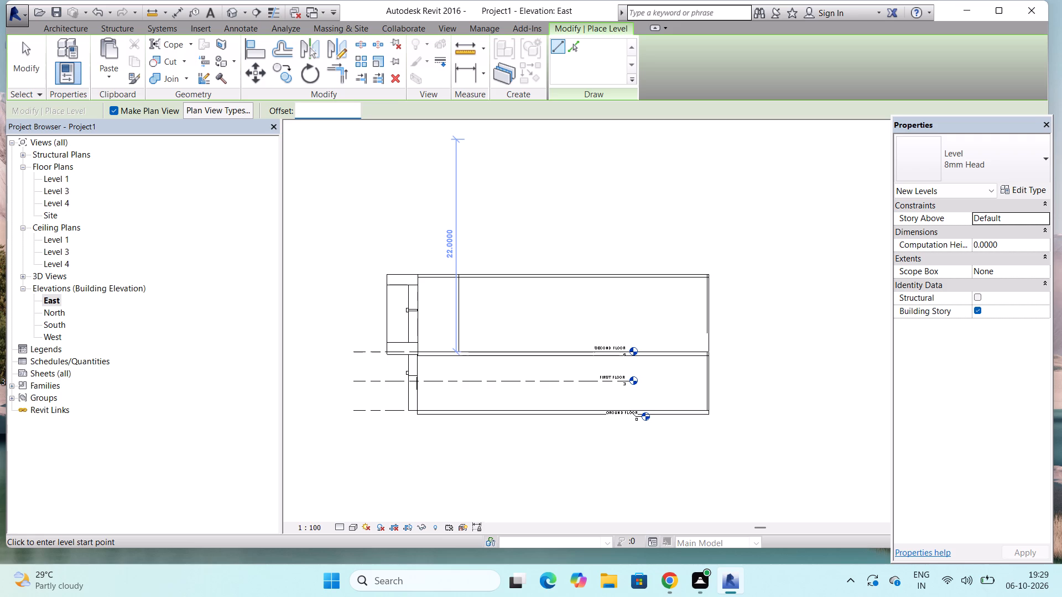
{"action": "type", "text": "10"}
{"action": "key", "text": "apostrophe"}
{"action": "key", "text": "1"}
{"action": "key", "text": "BackSpace"}
{"action": "key", "text": "0"}
{"action": "key", "text": "shift+quotedbl"}
{"action": "key", "text": "Return"}
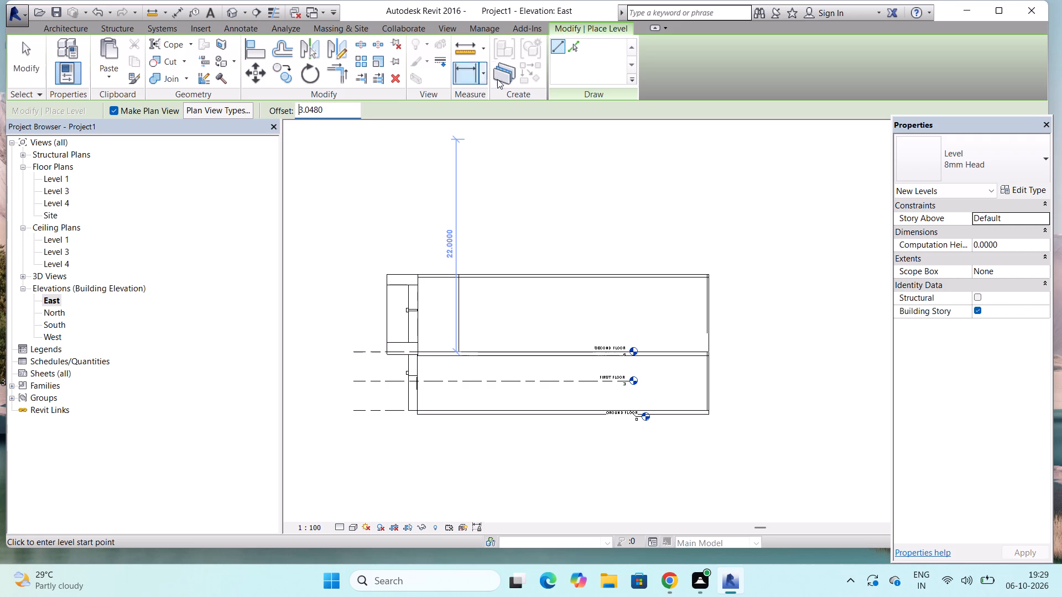
{"action": "left_click", "coordinate": [578, 53]}
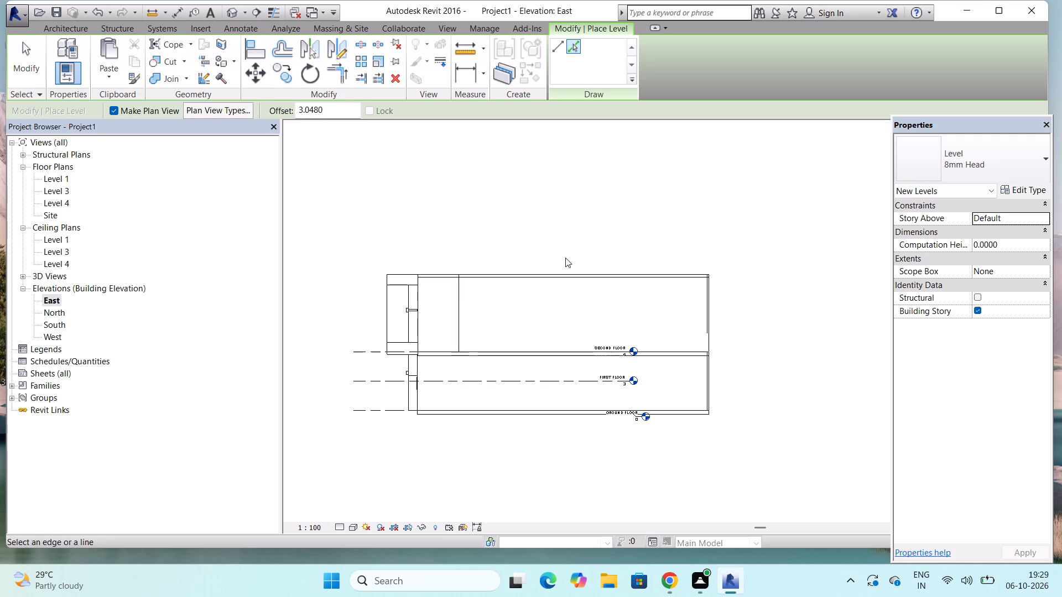
{"action": "left_click", "coordinate": [535, 351]}
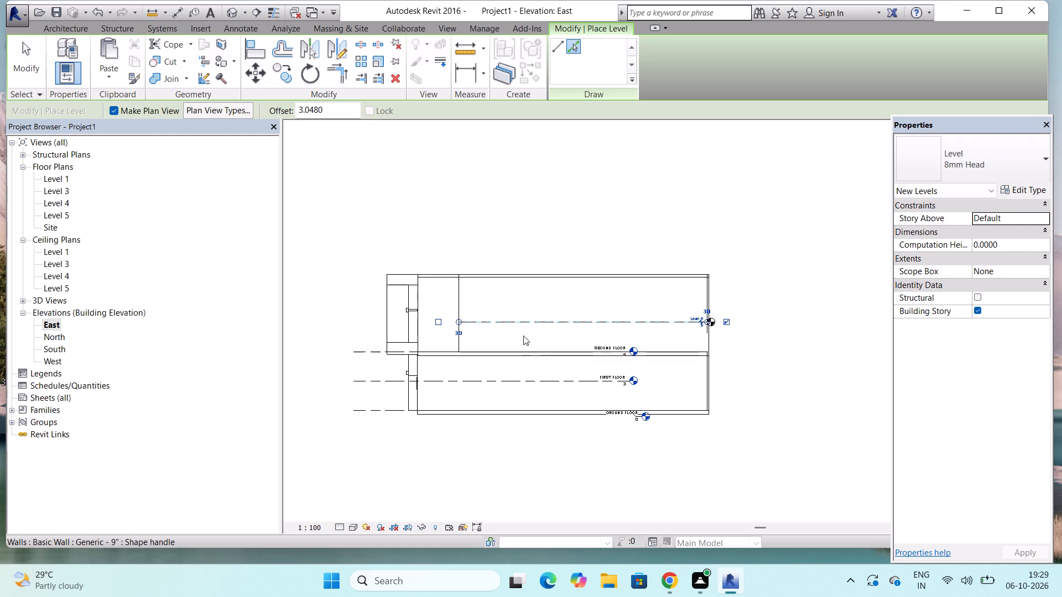
Extend the new level line's front end to just beyond the projecting balcony frame.
{"action": "scroll", "coordinate": [449, 313], "scroll_direction": "up", "scroll_amount": 6}
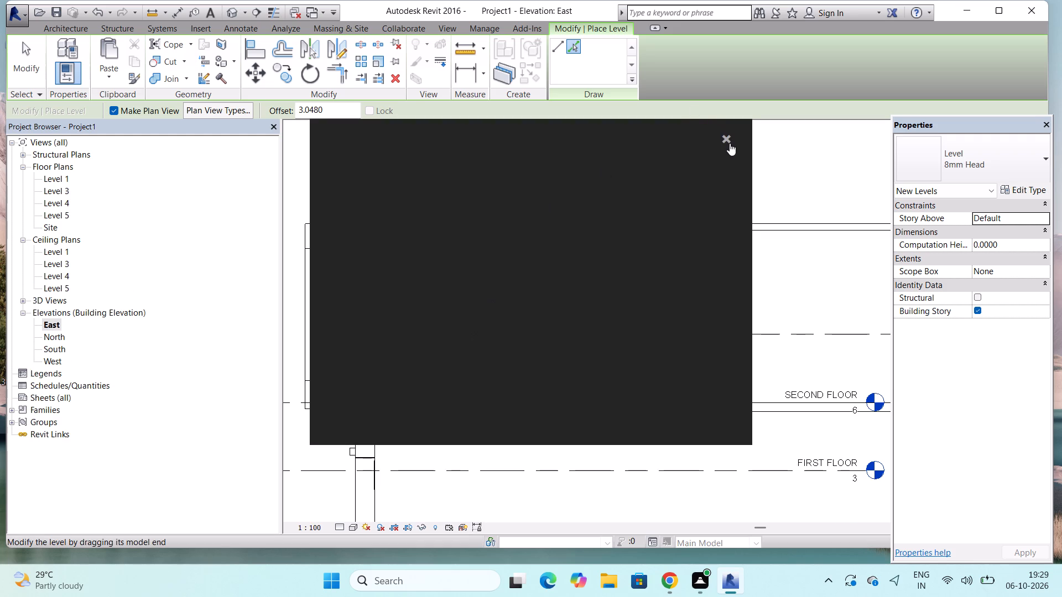
{"action": "left_click", "coordinate": [727, 138]}
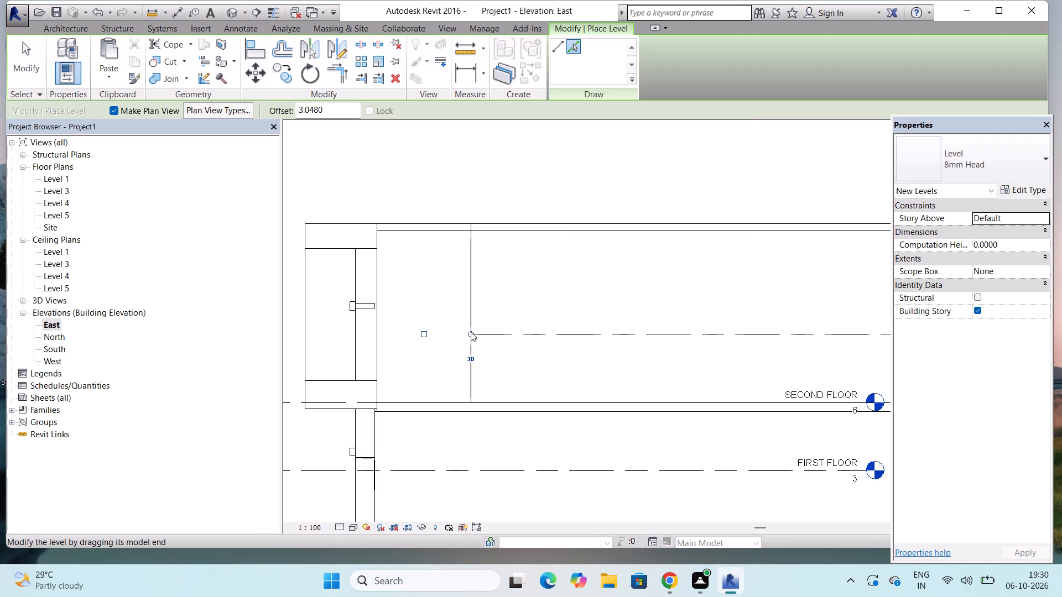
{"action": "left_click_drag", "start_coordinate": [471, 332], "coordinate": [312, 345]}
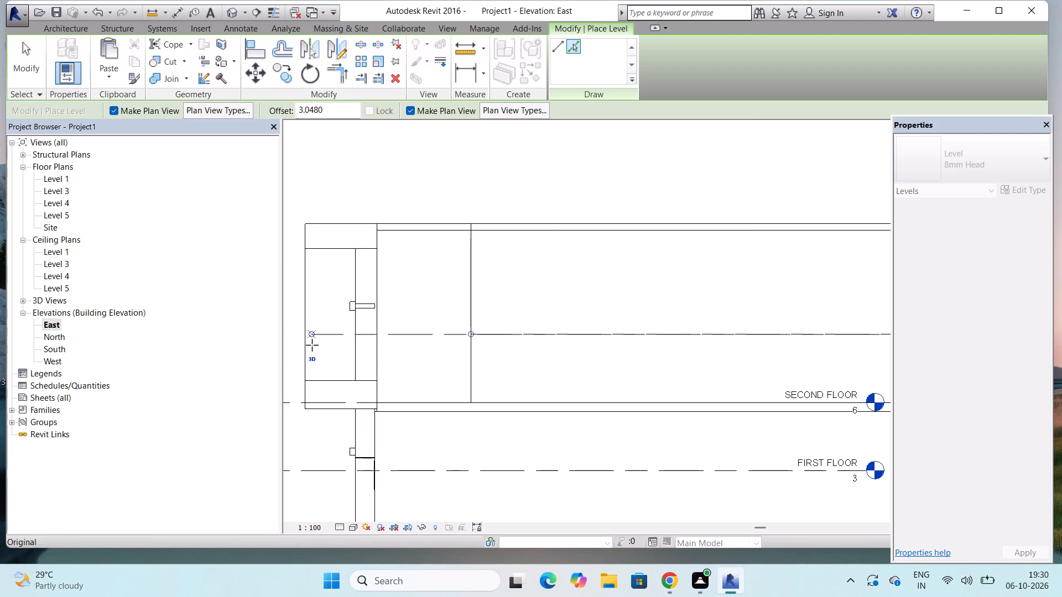
{"action": "left_click_drag", "start_coordinate": [312, 345], "coordinate": [298, 343]}
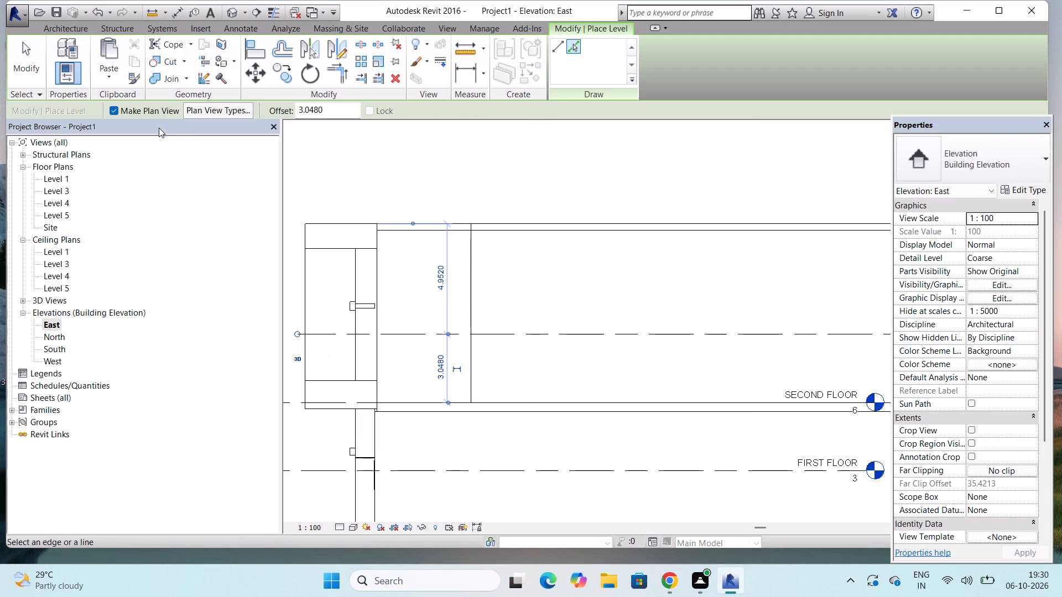
Open the Level 5 floor plan.
{"action": "double_click", "coordinate": [56, 214]}
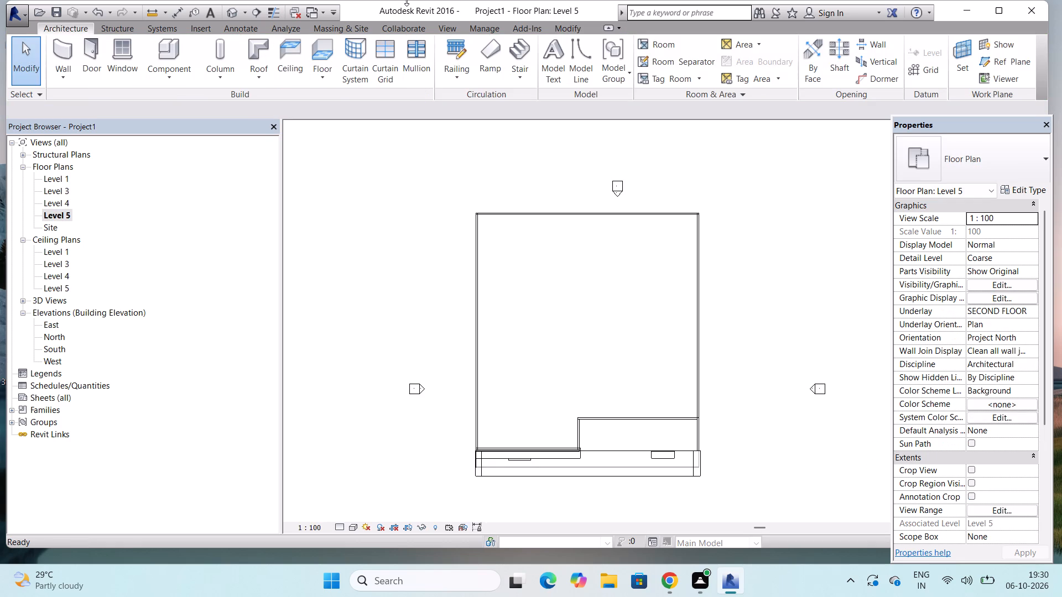
In the Level 4 floor plan, draw a Generic - 9" wall 28.0 long over the building's north edge, from the northeast to the northwest corner.
{"action": "left_click", "coordinate": [65, 200]}
{"action": "left_click", "coordinate": [65, 200]}
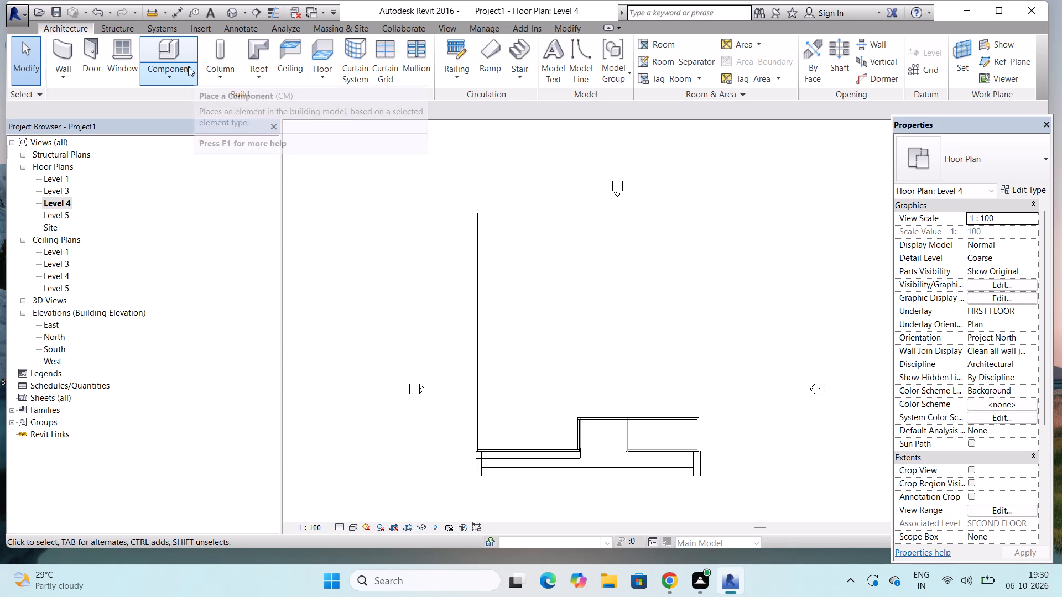
{"action": "left_click", "coordinate": [55, 49]}
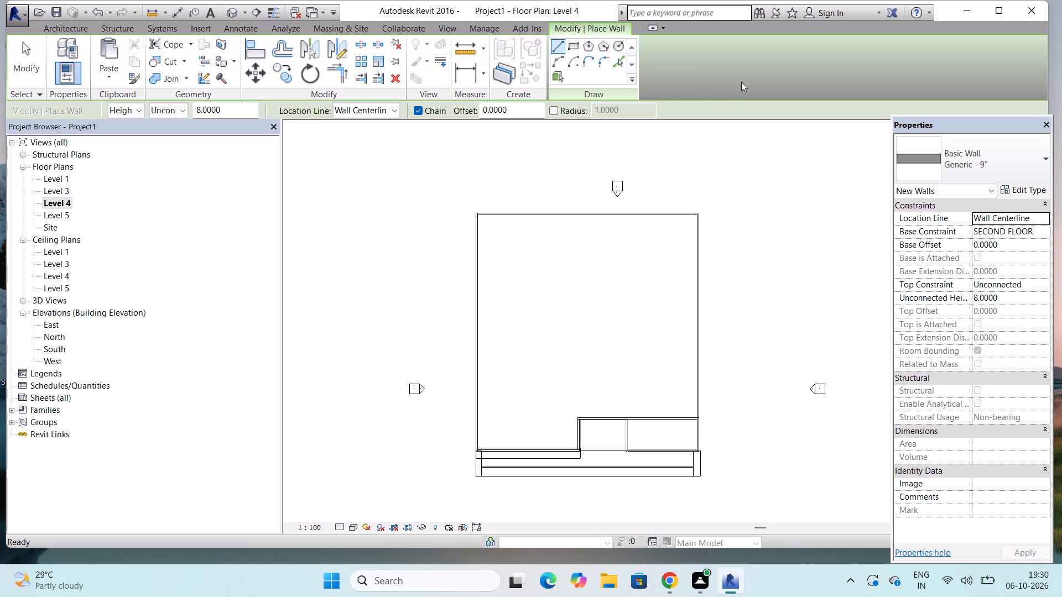
{"action": "left_click", "coordinate": [560, 52]}
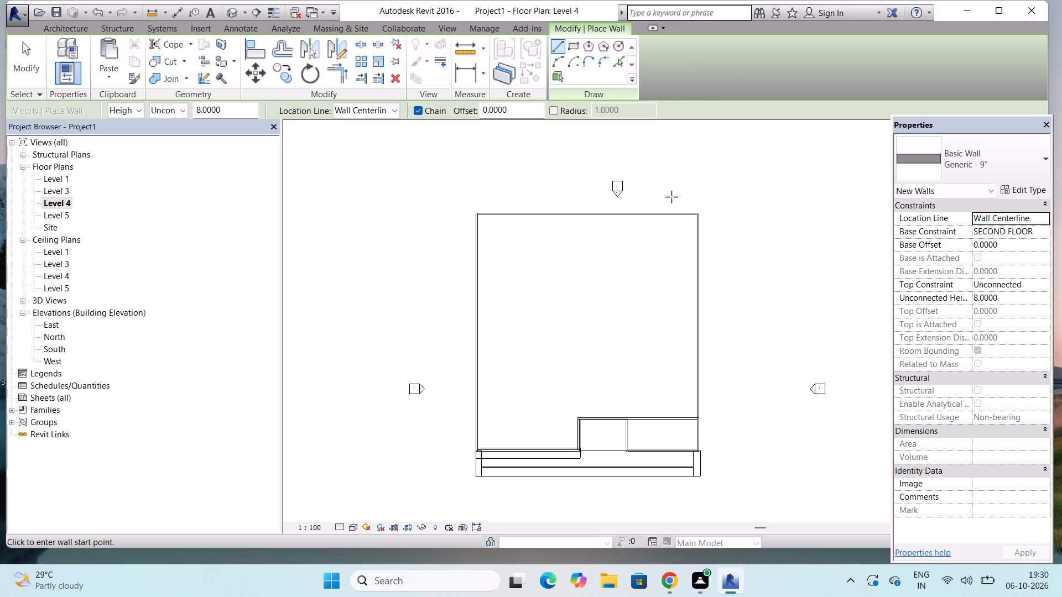
{"action": "scroll", "coordinate": [702, 217], "scroll_direction": "up", "scroll_amount": 10}
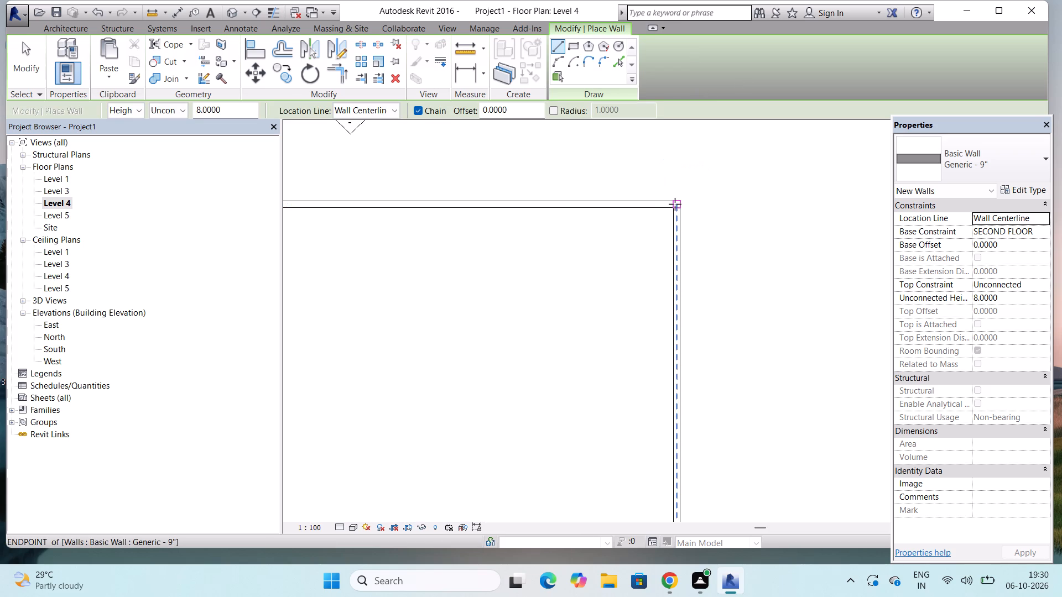
{"action": "left_click", "coordinate": [675, 204]}
{"action": "scroll", "coordinate": [675, 204], "scroll_direction": "down", "scroll_amount": 9}
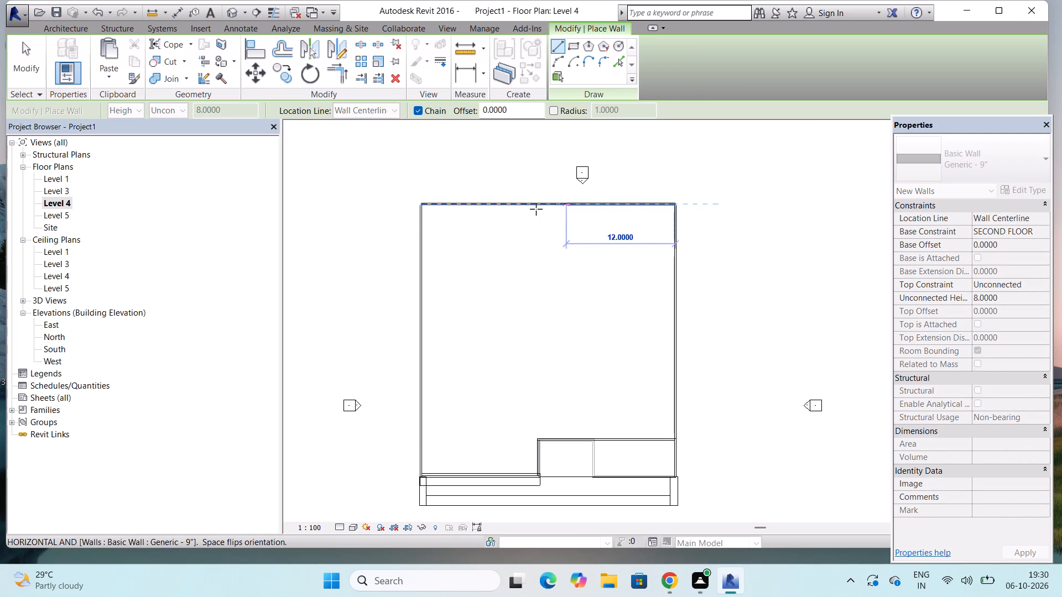
{"action": "left_click", "coordinate": [423, 203]}
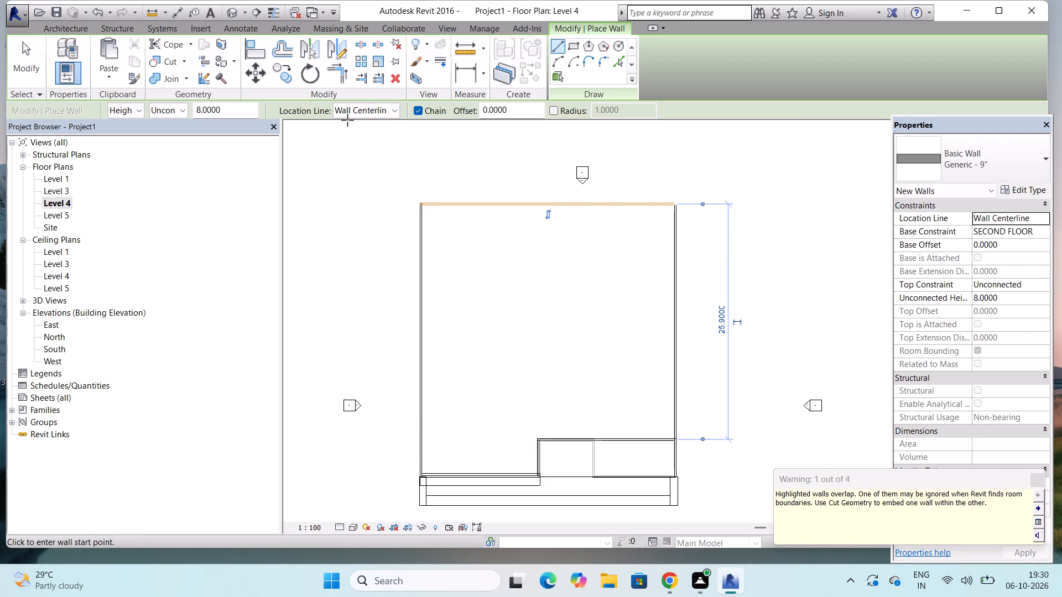
In the 3D view, raise the top of the second-floor east side wall so it projects above the roof surface.
{"action": "left_click", "coordinate": [232, 13]}
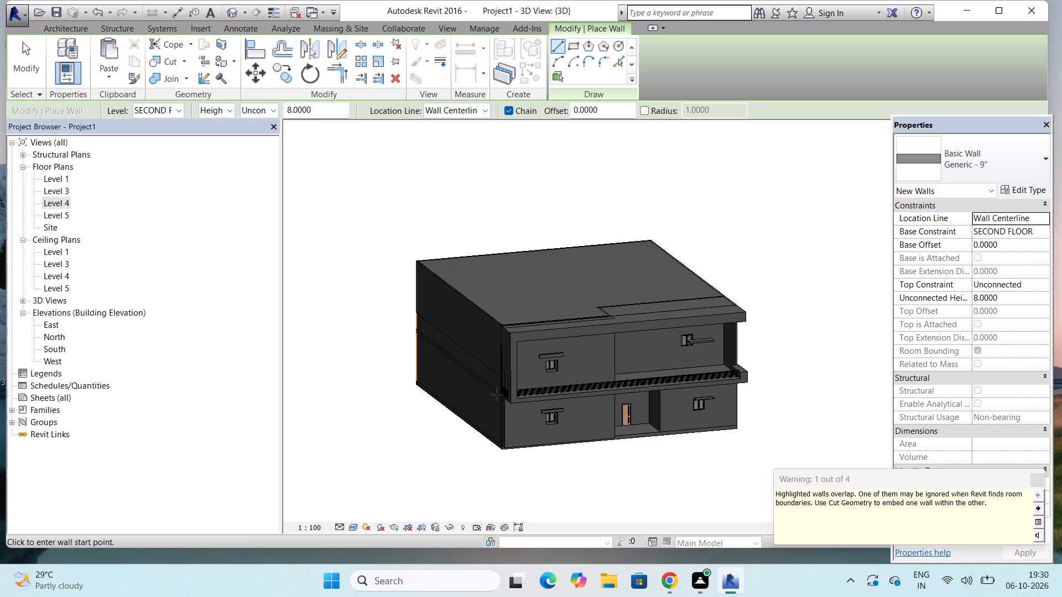
{"action": "scroll", "coordinate": [707, 368], "scroll_direction": "up", "scroll_amount": 4}
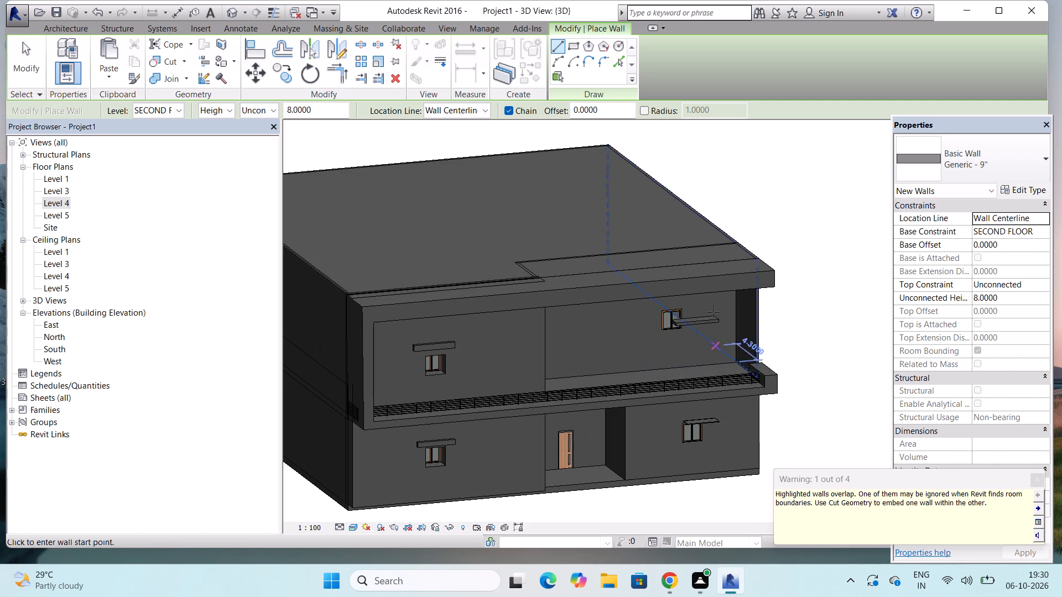
{"action": "key", "text": "Escape"}
{"action": "key", "text": "Escape"}
{"action": "key", "text": "Escape"}
{"action": "key", "text": "Escape"}
{"action": "key", "text": "Escape"}
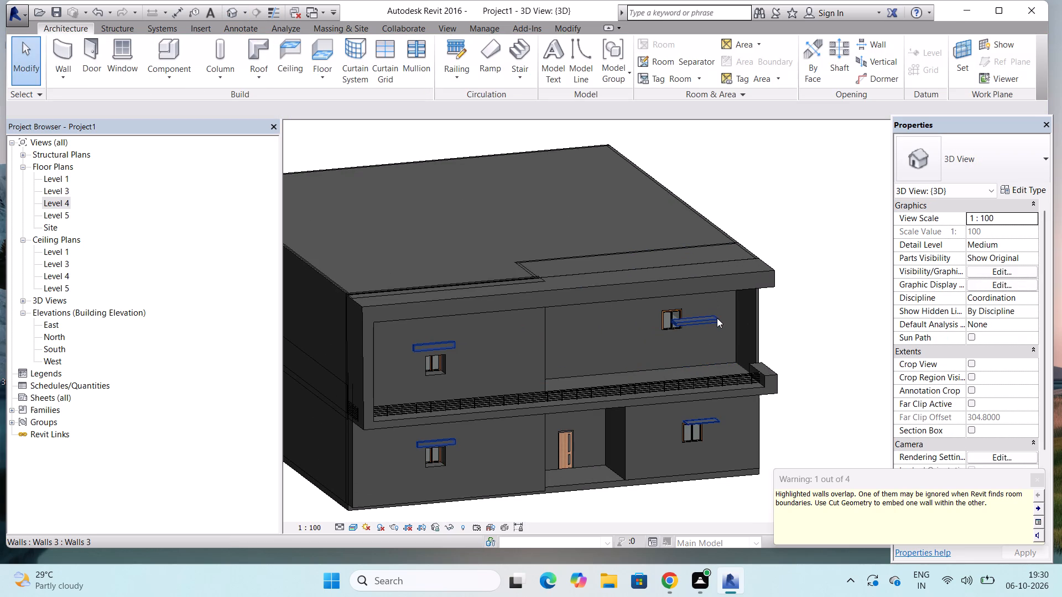
{"action": "left_click", "coordinate": [736, 306]}
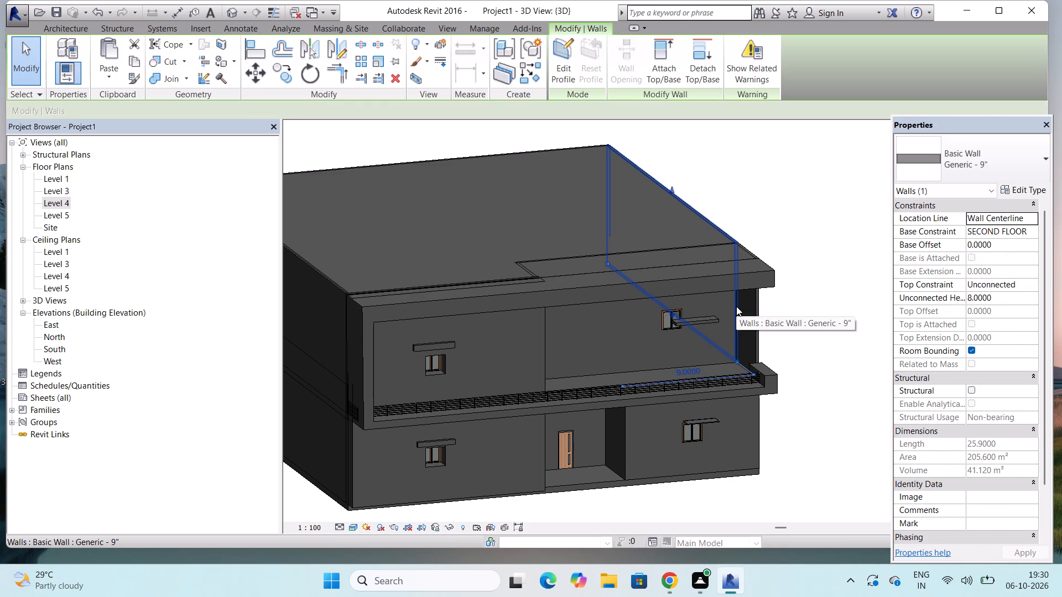
{"action": "left_click", "coordinate": [736, 306]}
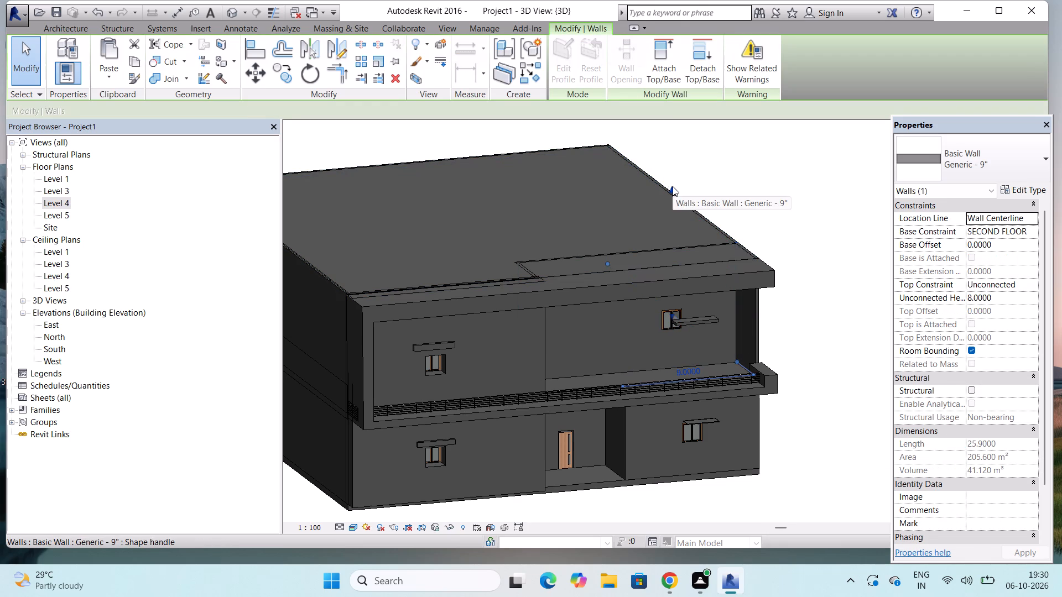
{"action": "left_click_drag", "start_coordinate": [673, 186], "coordinate": [673, 167]}
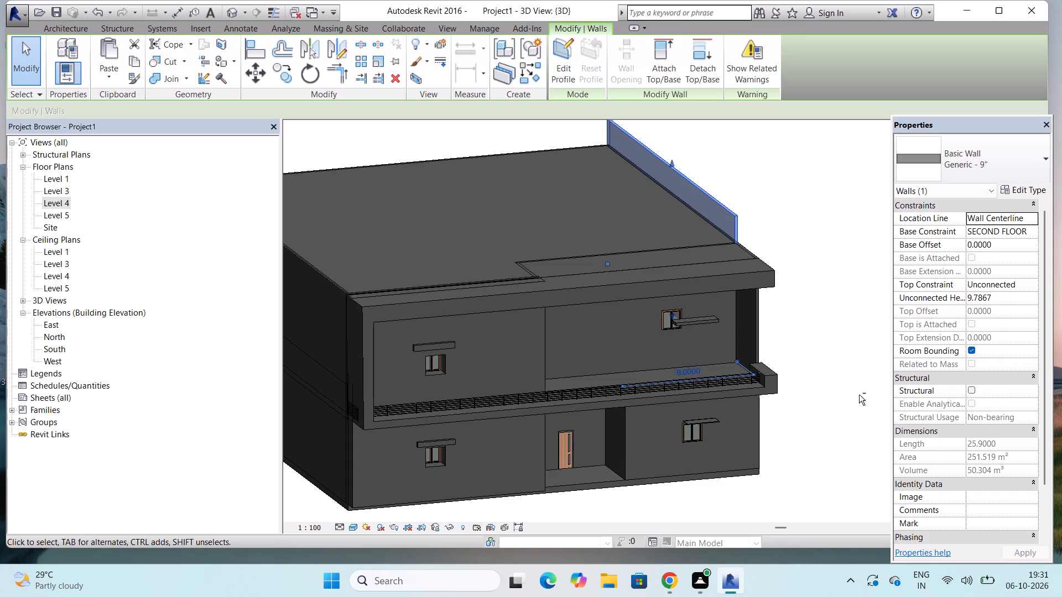
{"action": "middle_click_drag", "start_coordinate": [822, 295], "coordinate": [706, 315], "text": "shift"}
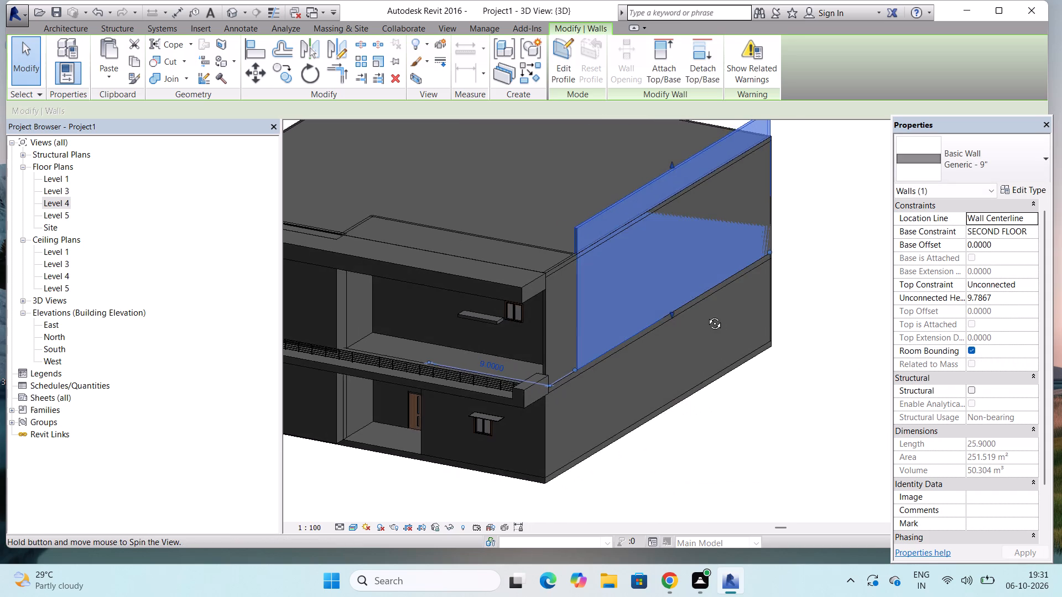
{"action": "middle_click_drag", "start_coordinate": [706, 315], "coordinate": [456, 355], "text": "shift"}
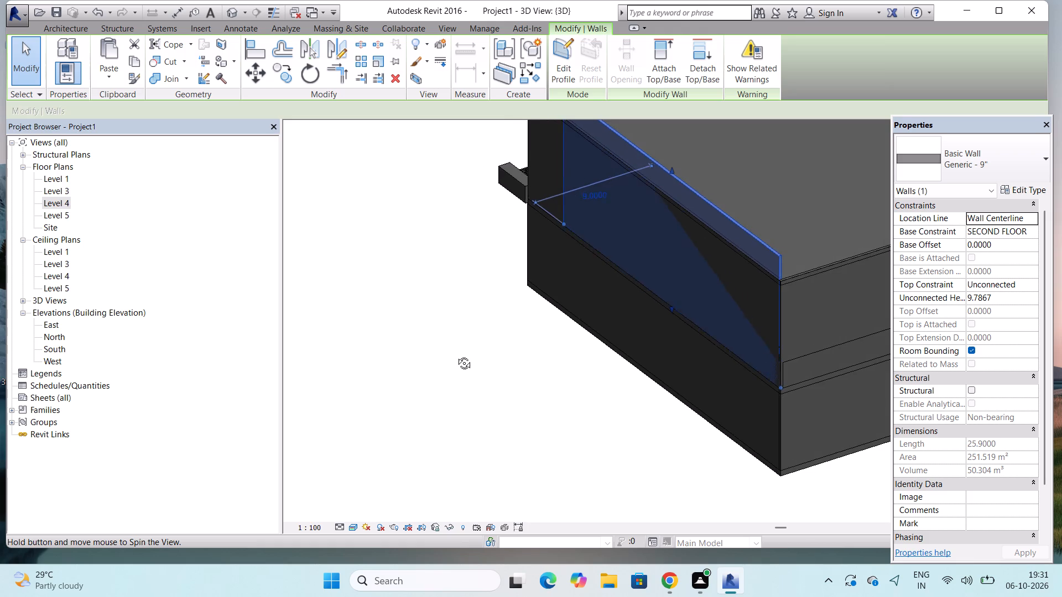
{"action": "middle_click_drag", "start_coordinate": [456, 355], "coordinate": [345, 325], "text": "shift"}
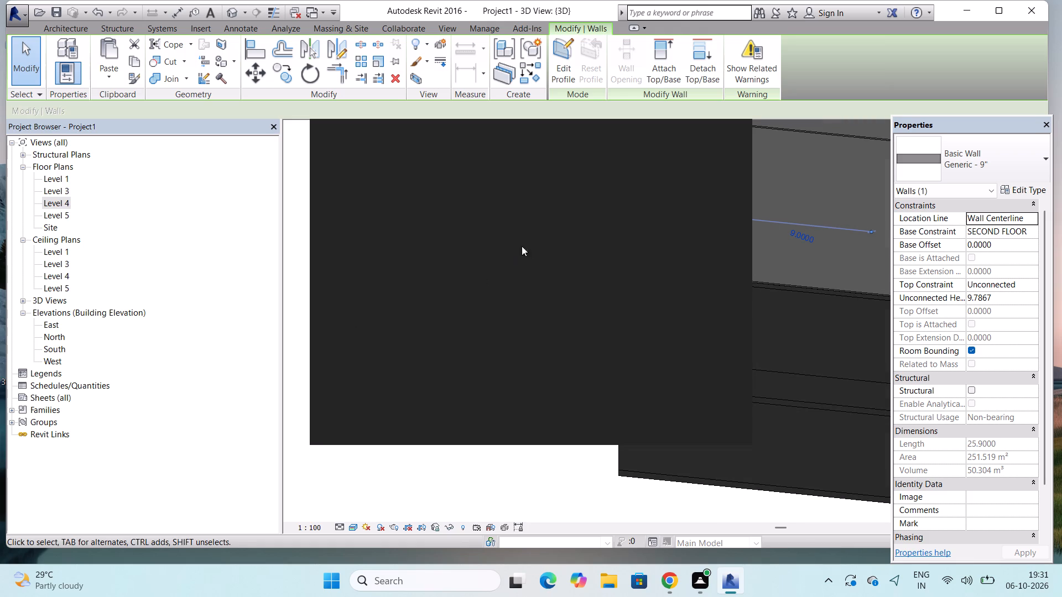
{"action": "left_click", "coordinate": [730, 137]}
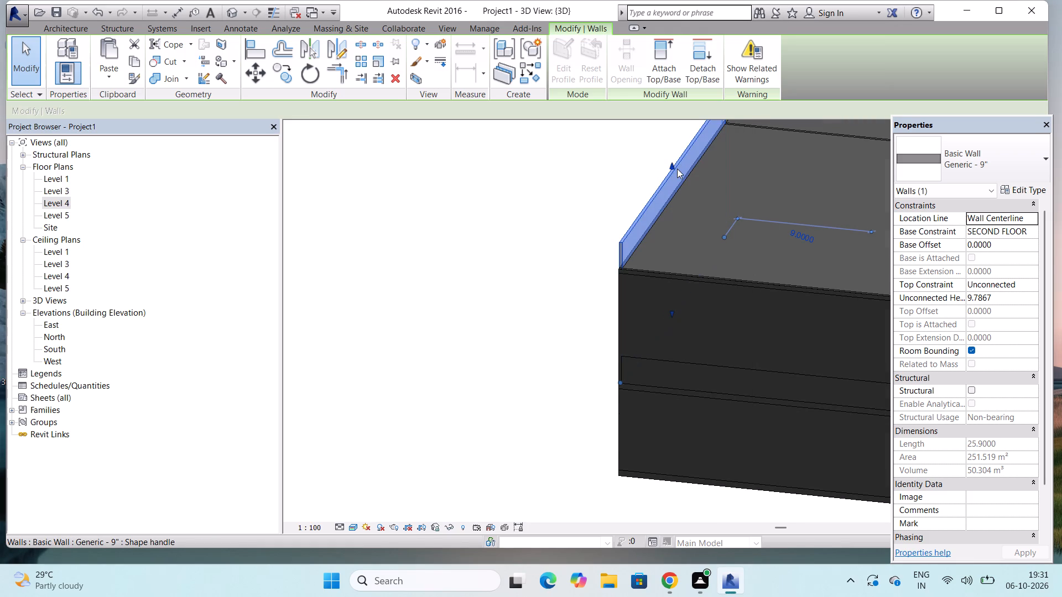
{"action": "left_click_drag", "start_coordinate": [670, 163], "coordinate": [676, 159]}
{"action": "key", "text": "Escape"}
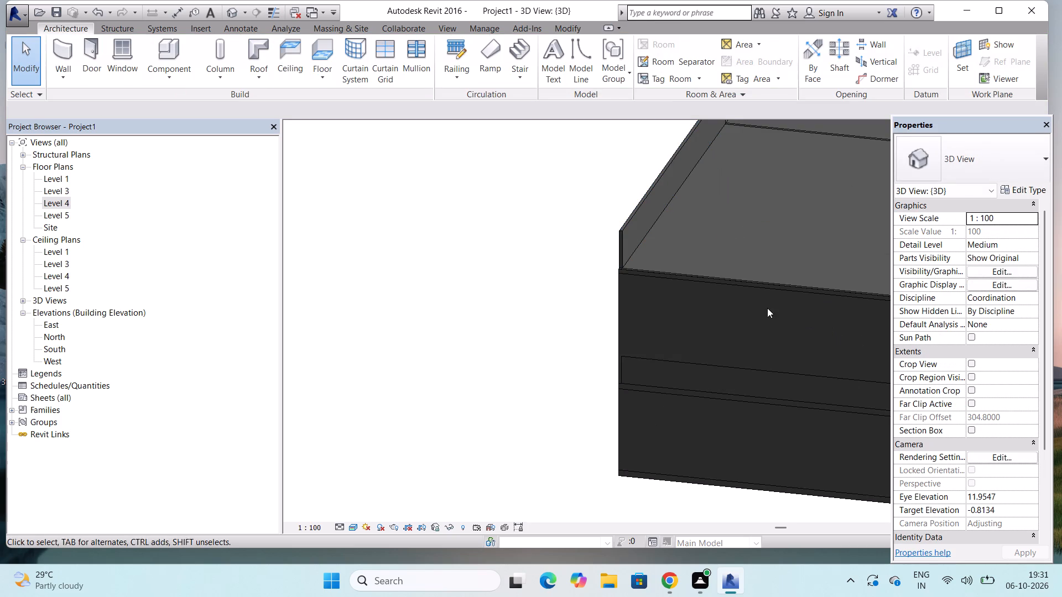
Raise the top of the second-floor north wall to an unconnected height of about 10.46, near the raised east wall's top.
{"action": "left_click", "coordinate": [774, 291]}
{"action": "scroll", "coordinate": [766, 295], "scroll_direction": "down", "scroll_amount": 3}
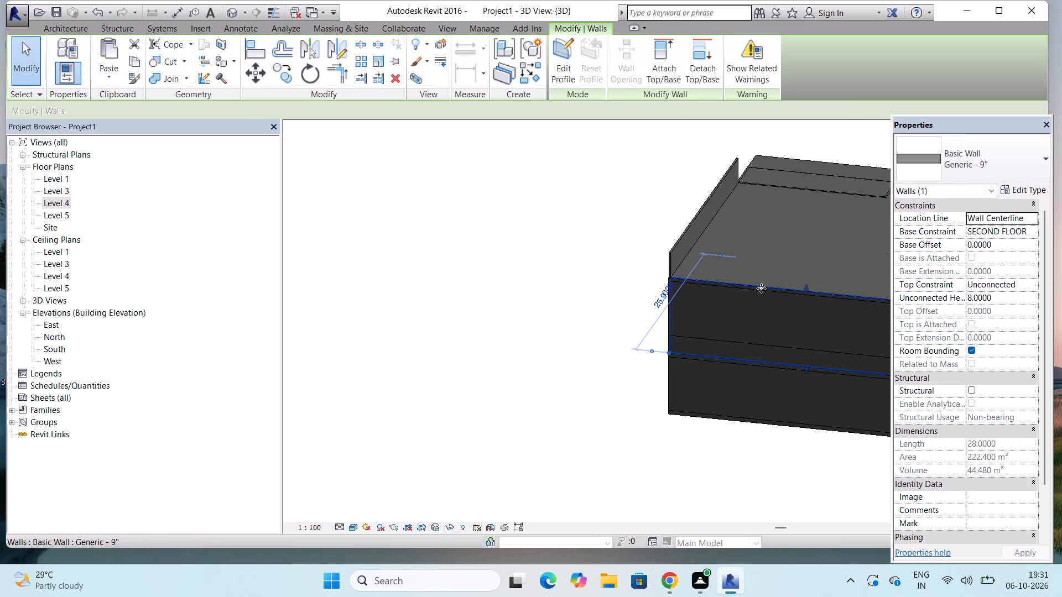
{"action": "scroll", "coordinate": [812, 285], "scroll_direction": "up", "scroll_amount": 3}
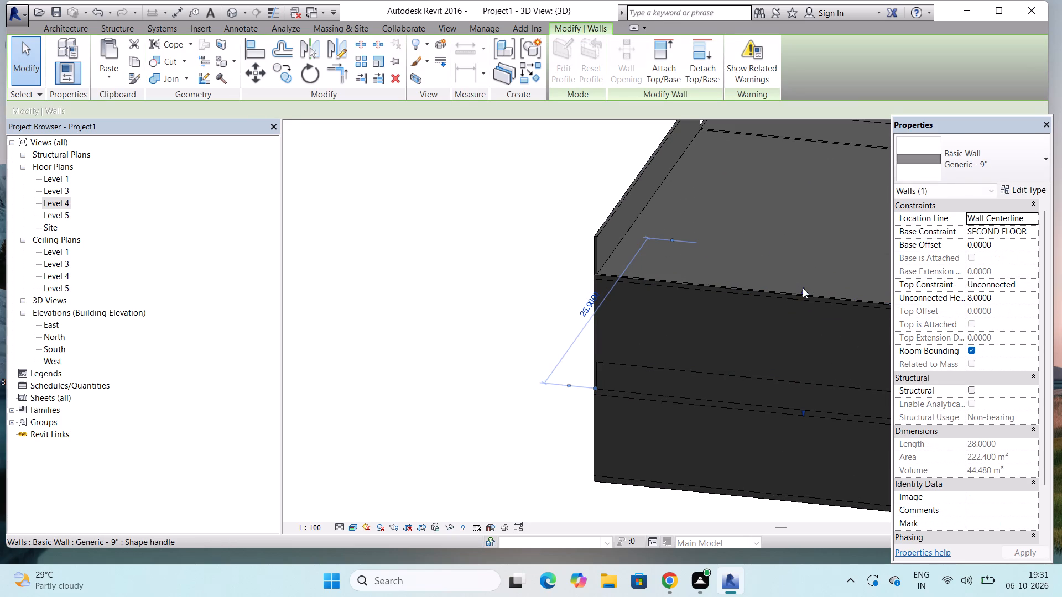
{"action": "left_click_drag", "start_coordinate": [803, 288], "coordinate": [800, 249]}
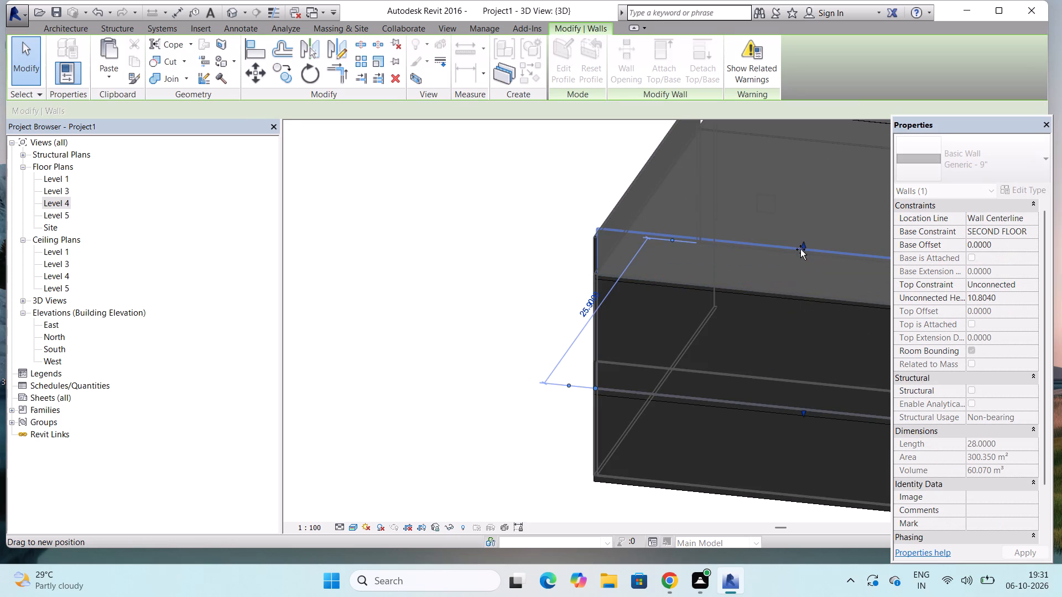
{"action": "left_click_drag", "start_coordinate": [800, 249], "coordinate": [798, 260]}
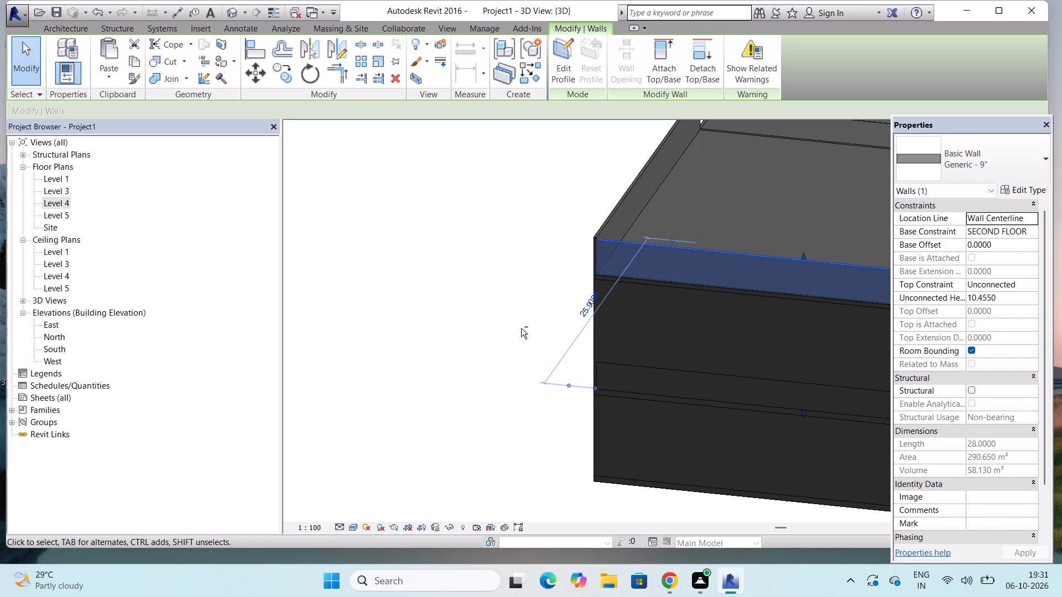
Examine the front roof edge, the in-place facade wall and the wall edges around the balcony recess in 3D.
{"action": "middle_click_drag", "start_coordinate": [521, 328], "coordinate": [726, 364], "text": "shift"}
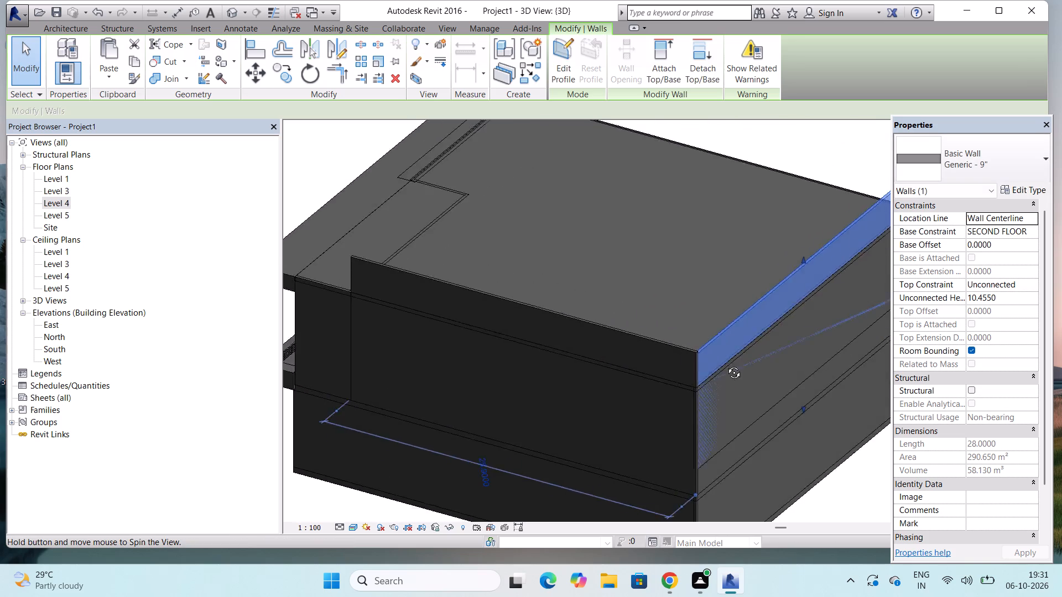
{"action": "middle_click_drag", "start_coordinate": [726, 364], "coordinate": [863, 383], "text": "shift"}
{"action": "scroll", "coordinate": [470, 202], "scroll_direction": "down", "scroll_amount": 4}
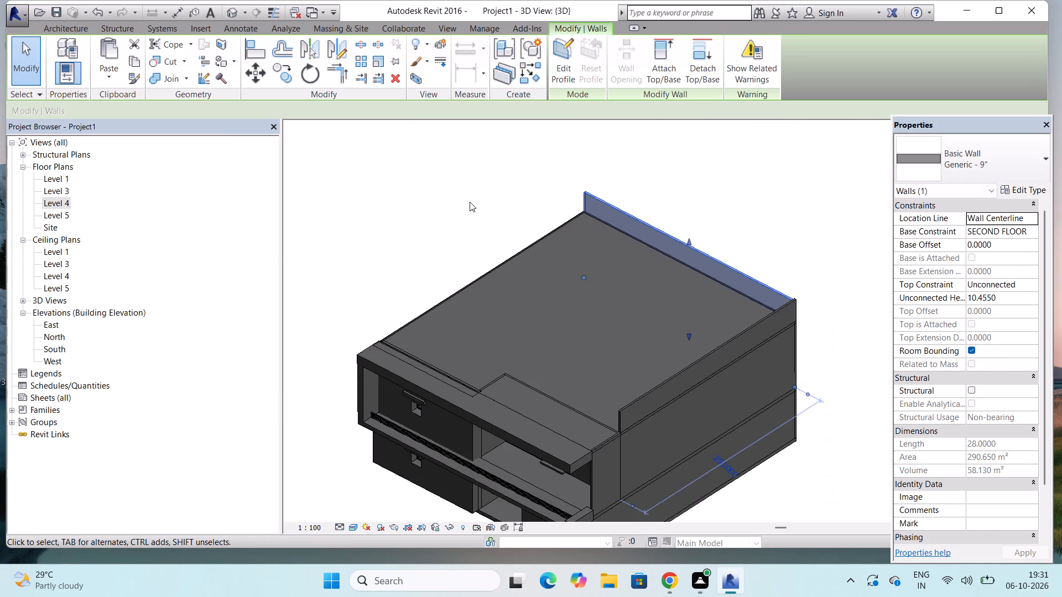
{"action": "scroll", "coordinate": [455, 350], "scroll_direction": "up", "scroll_amount": 8}
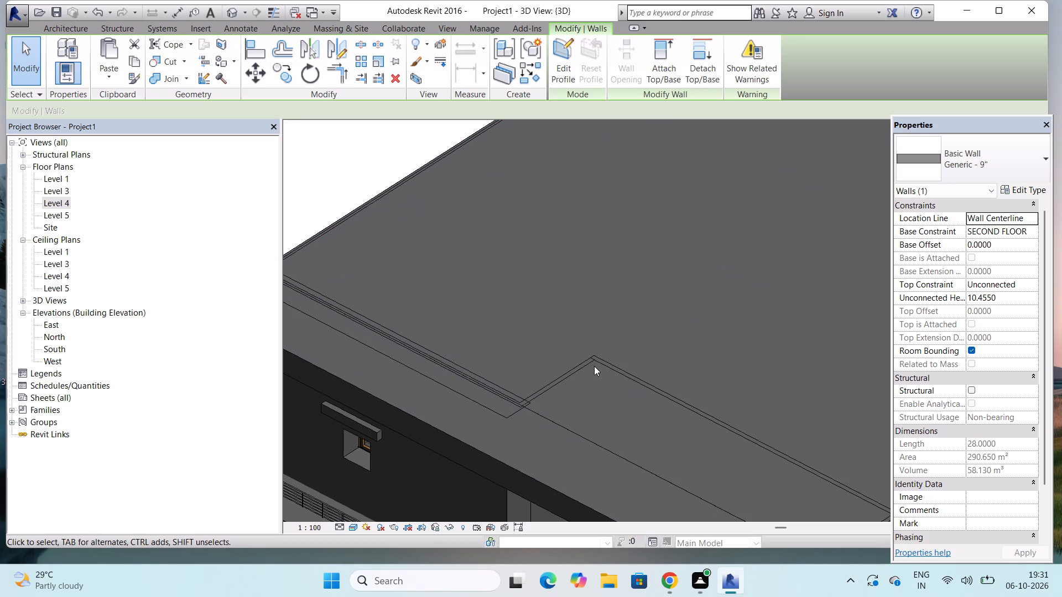
{"action": "left_click", "coordinate": [580, 366]}
{"action": "scroll", "coordinate": [629, 174], "scroll_direction": "down", "scroll_amount": 3}
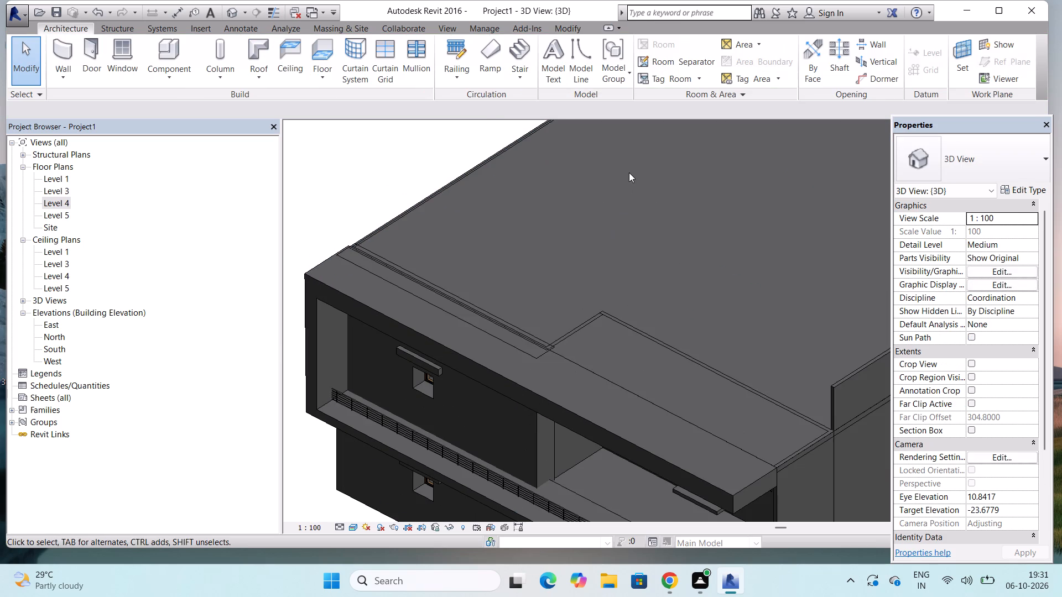
{"action": "middle_click_drag", "start_coordinate": [549, 299], "coordinate": [554, 240], "text": "shift"}
{"action": "middle_click", "coordinate": [553, 227], "text": "shift"}
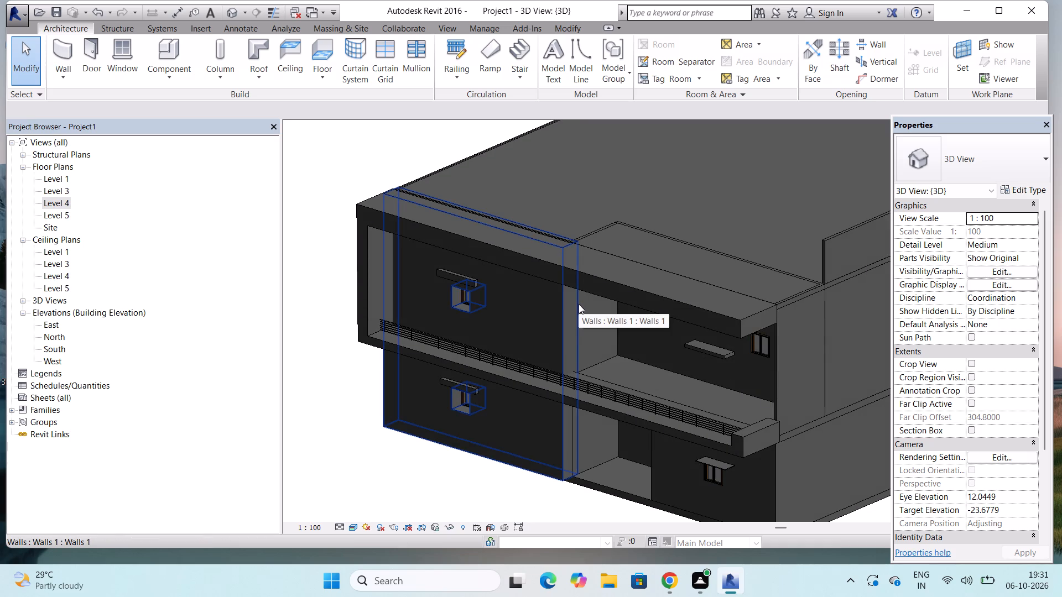
{"action": "left_click", "coordinate": [579, 304]}
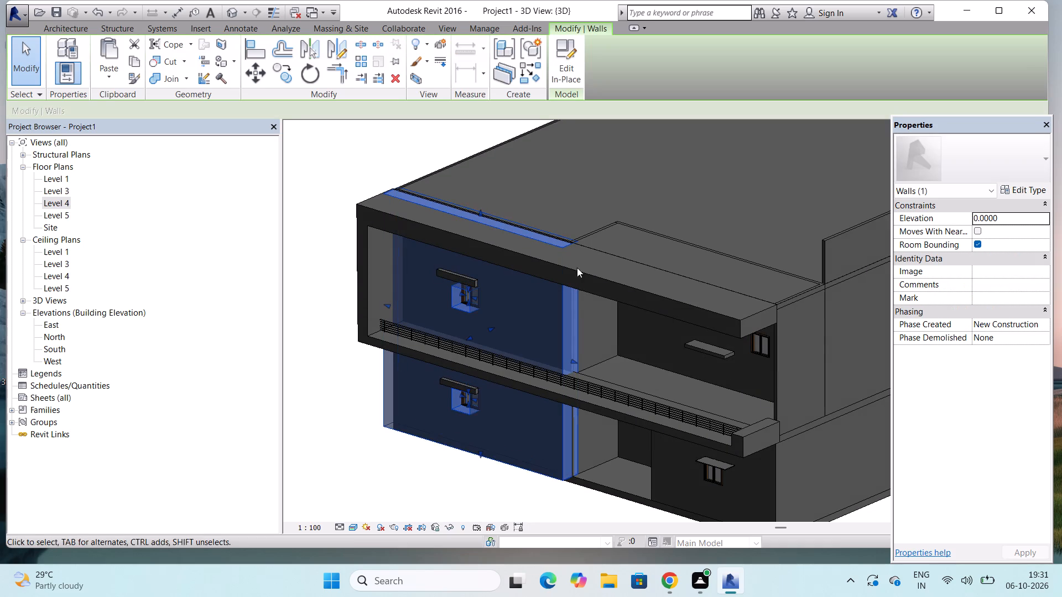
{"action": "scroll", "coordinate": [477, 198], "scroll_direction": "up", "scroll_amount": 4}
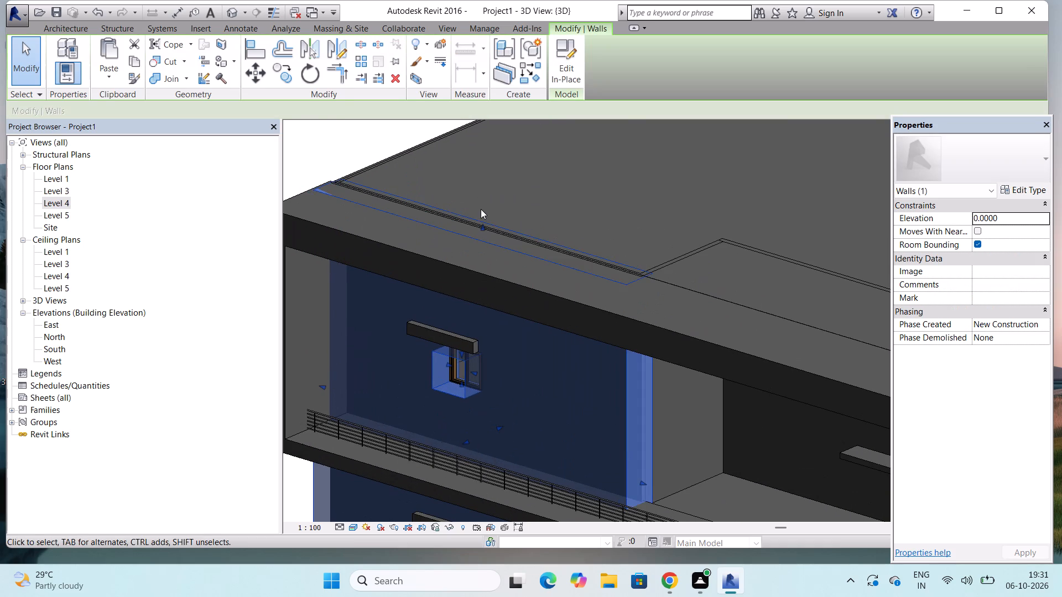
{"action": "scroll", "coordinate": [487, 211], "scroll_direction": "up", "scroll_amount": 5}
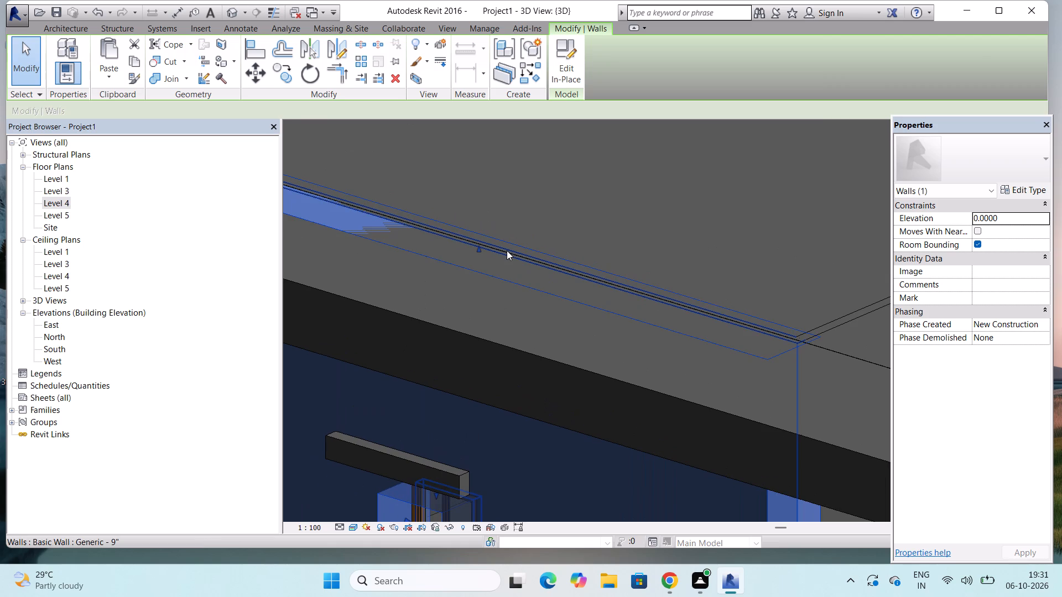
{"action": "key", "text": "Escape"}
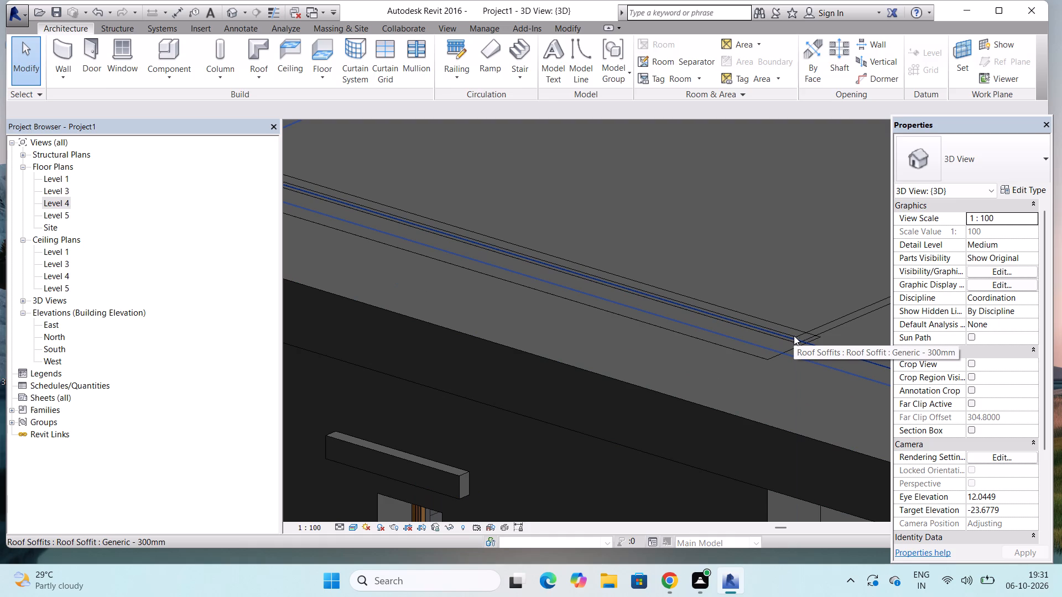
{"action": "left_click", "coordinate": [794, 336]}
{"action": "key", "text": "Escape"}
{"action": "scroll", "coordinate": [756, 343], "scroll_direction": "down", "scroll_amount": 4}
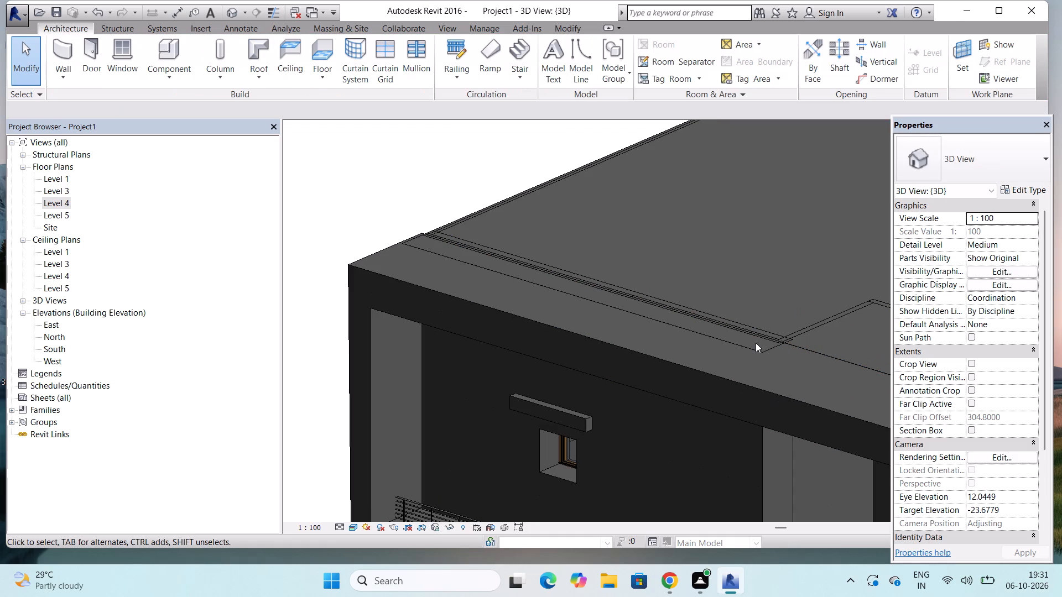
Raise the top of the short second-floor wall at the side of the balcony recess to an unconnected height of about 11.44.
{"action": "left_click", "coordinate": [834, 317]}
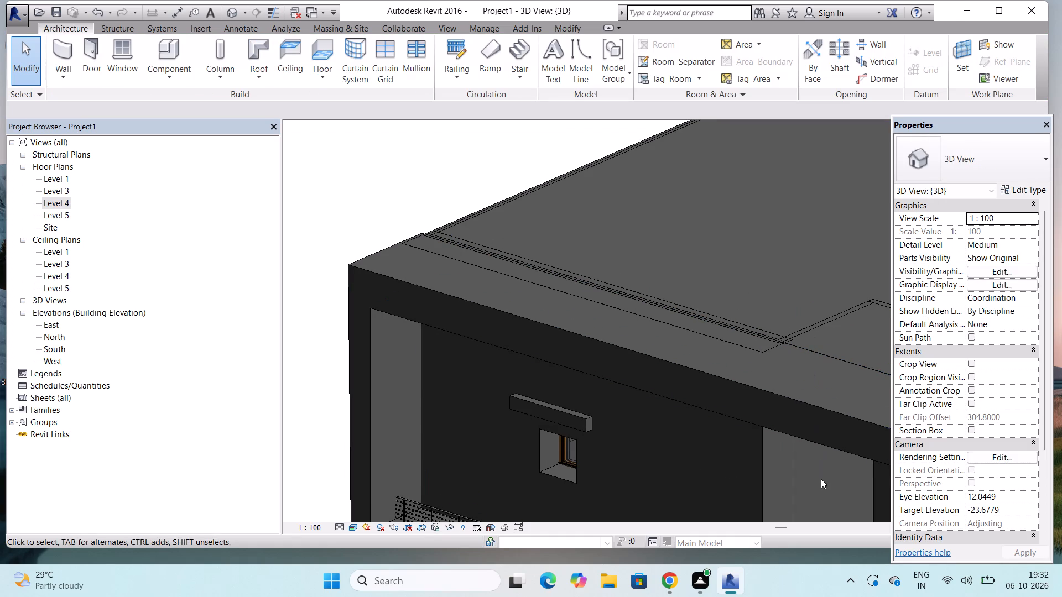
{"action": "left_click", "coordinate": [821, 479]}
{"action": "scroll", "coordinate": [805, 422], "scroll_direction": "down", "scroll_amount": 6}
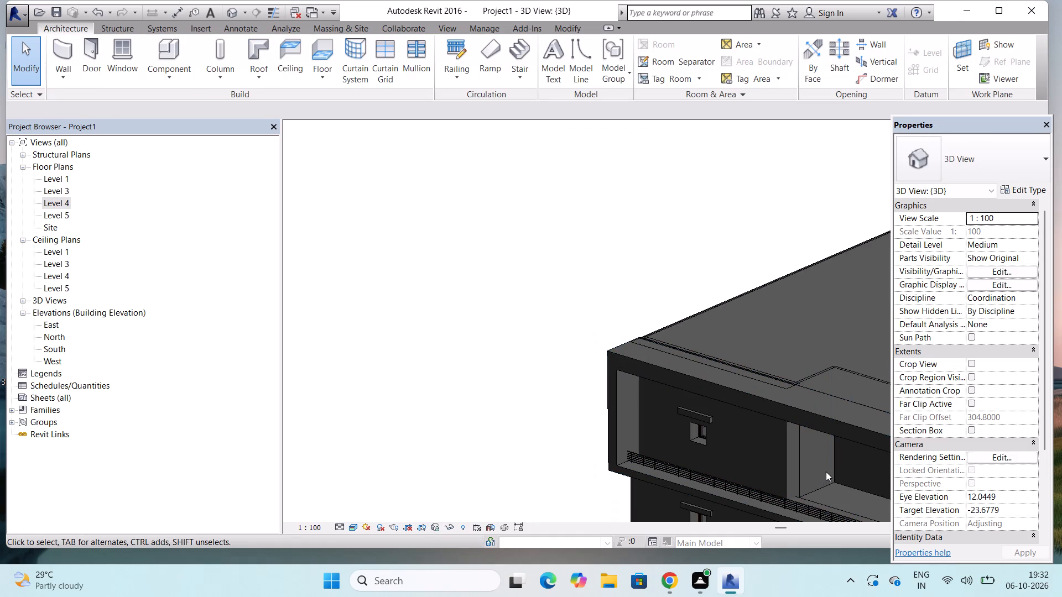
{"action": "left_click", "coordinate": [817, 488]}
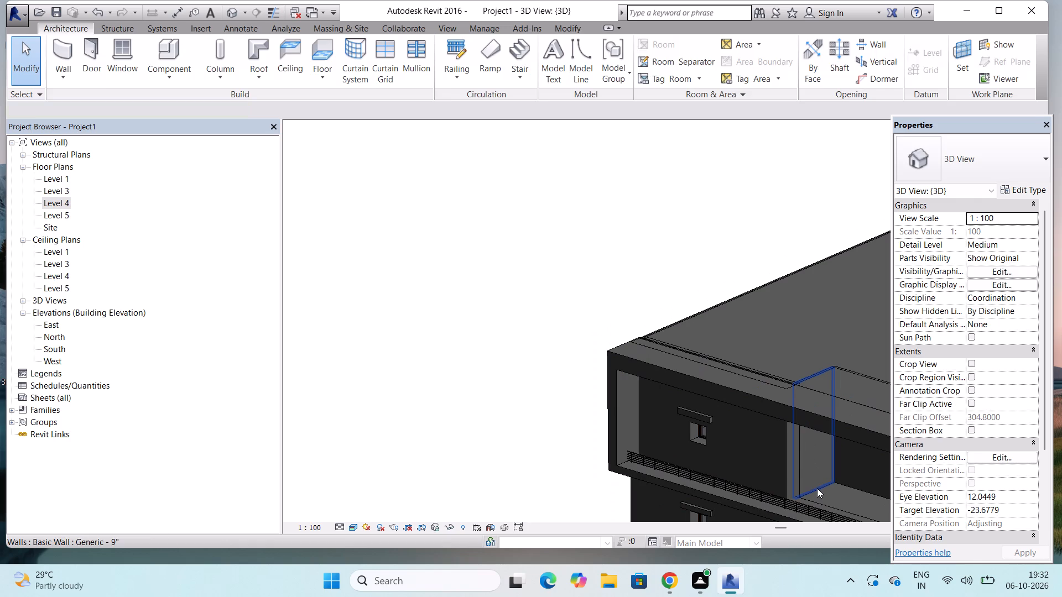
{"action": "scroll", "coordinate": [836, 370], "scroll_direction": "up", "scroll_amount": 3}
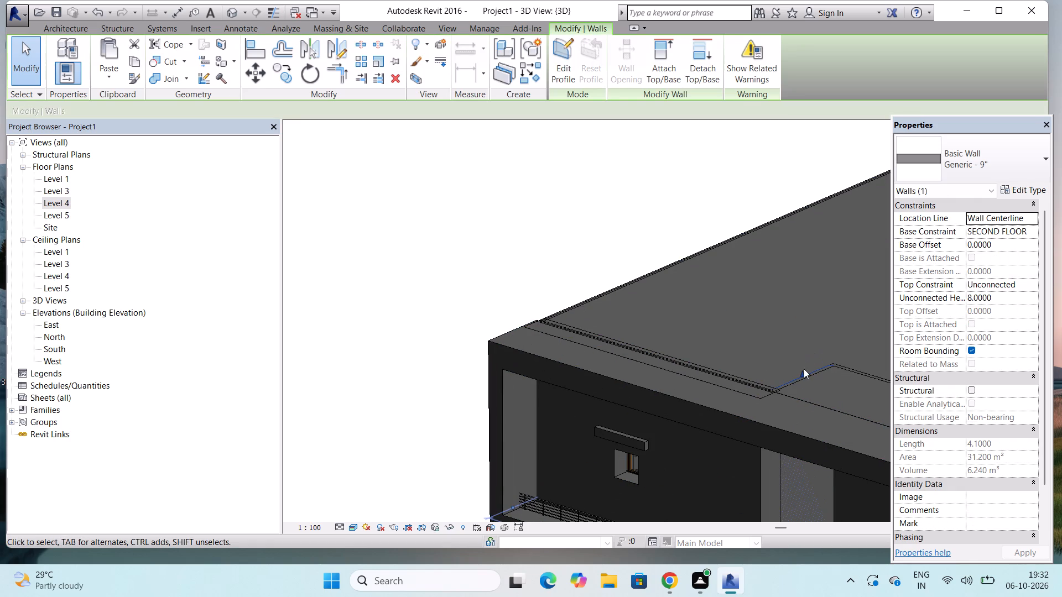
{"action": "left_click_drag", "start_coordinate": [803, 372], "coordinate": [799, 303]}
{"action": "scroll", "coordinate": [809, 307], "scroll_direction": "down", "scroll_amount": 4}
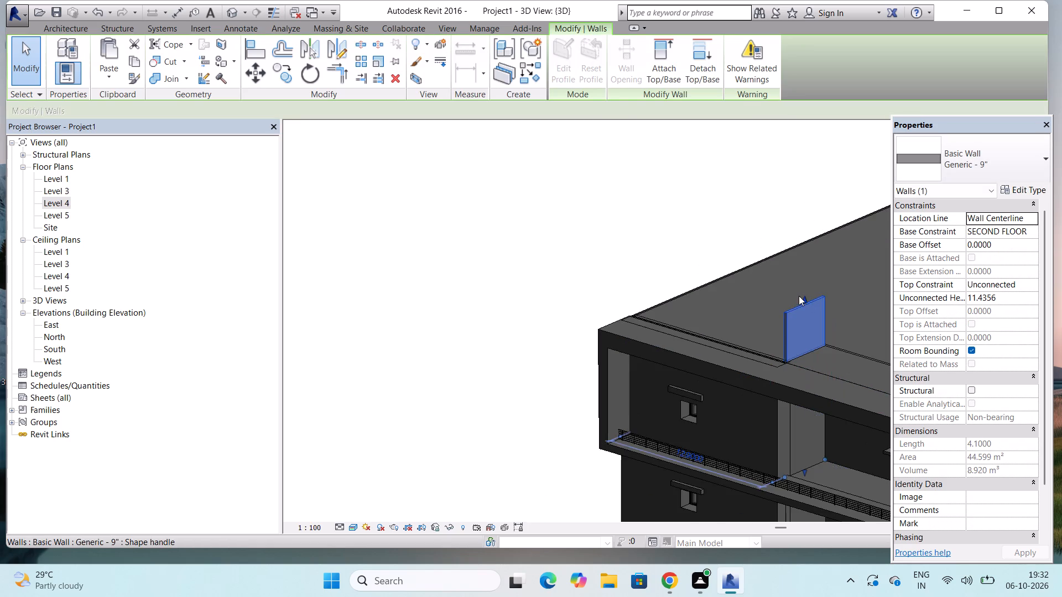
{"action": "scroll", "coordinate": [799, 296], "scroll_direction": "down", "scroll_amount": 2}
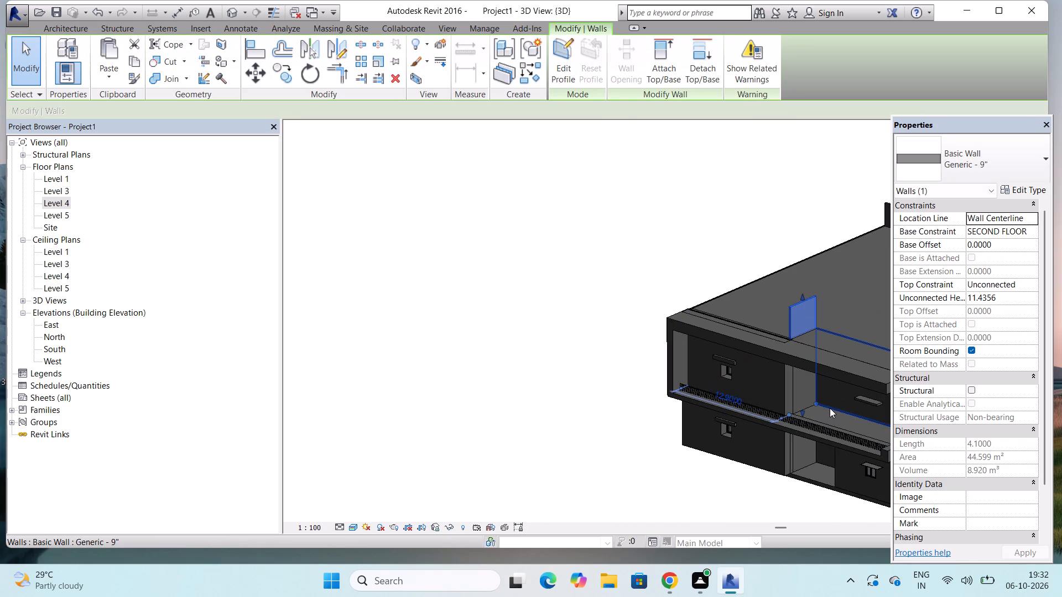
Raise the top of the second-floor wall at the back of the balcony recess to an unconnected height of about 10.82.
{"action": "left_click", "coordinate": [830, 408]}
{"action": "scroll", "coordinate": [759, 294], "scroll_direction": "down", "scroll_amount": 4}
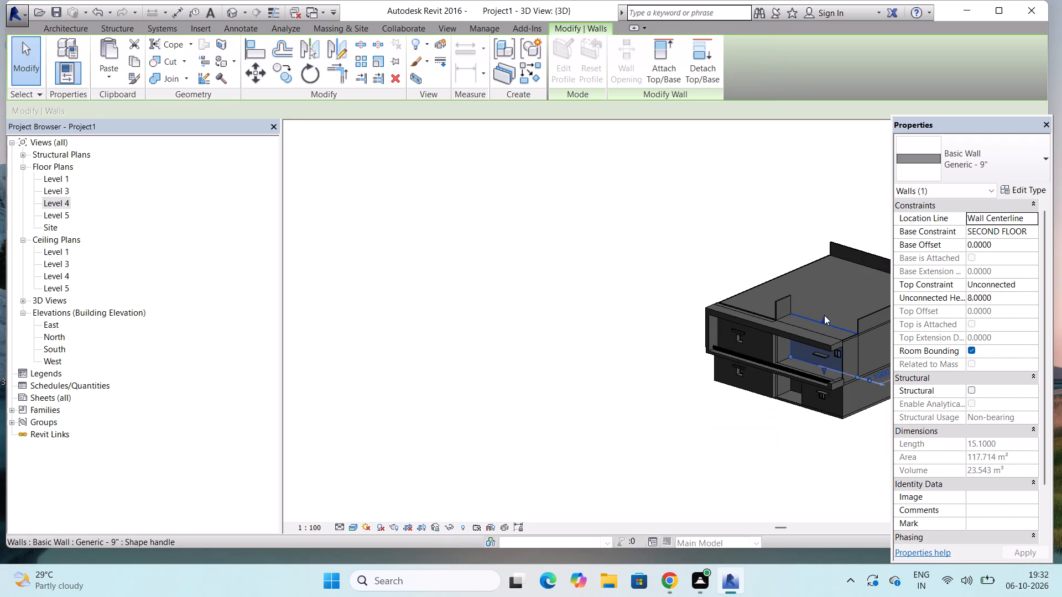
{"action": "left_click_drag", "start_coordinate": [823, 316], "coordinate": [825, 308]}
{"action": "scroll", "coordinate": [762, 307], "scroll_direction": "up", "scroll_amount": 6}
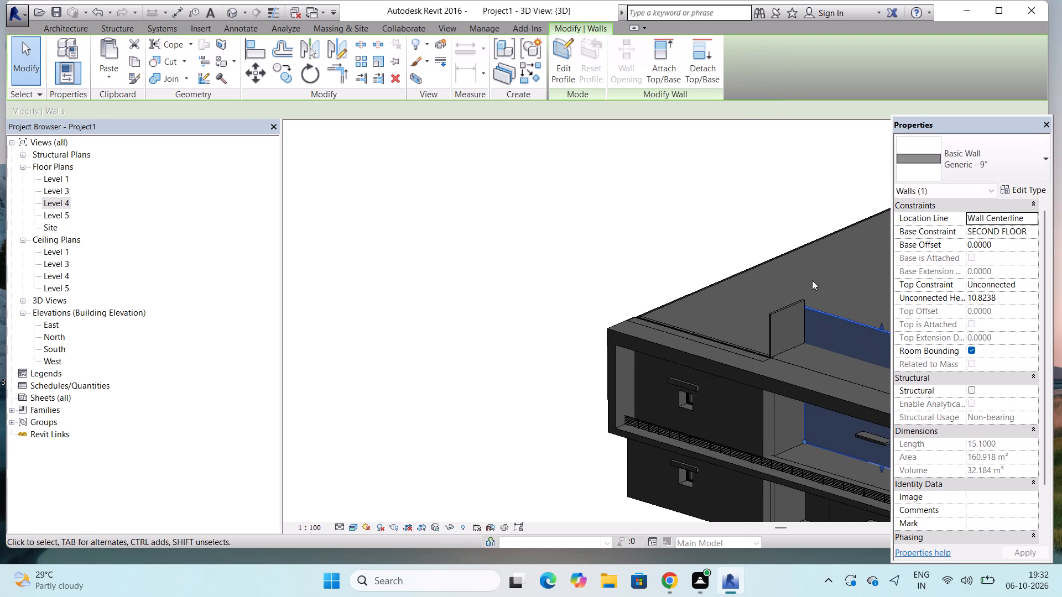
Lower the recess side wall's top to an unconnected height of about 10.87, near the top of the recess back wall.
{"action": "left_click", "coordinate": [793, 311]}
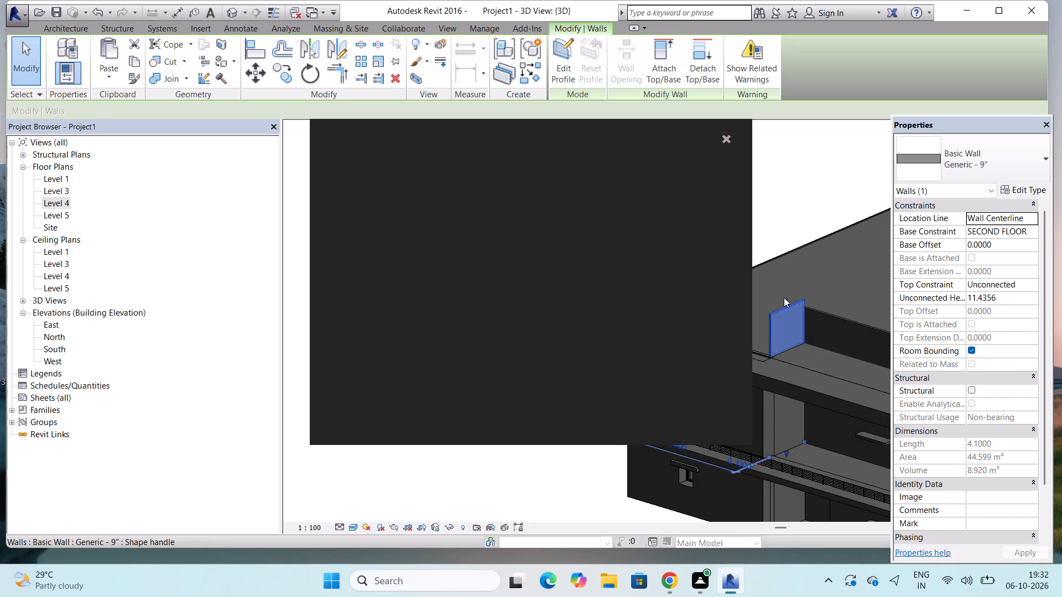
{"action": "left_click_drag", "start_coordinate": [785, 301], "coordinate": [789, 314]}
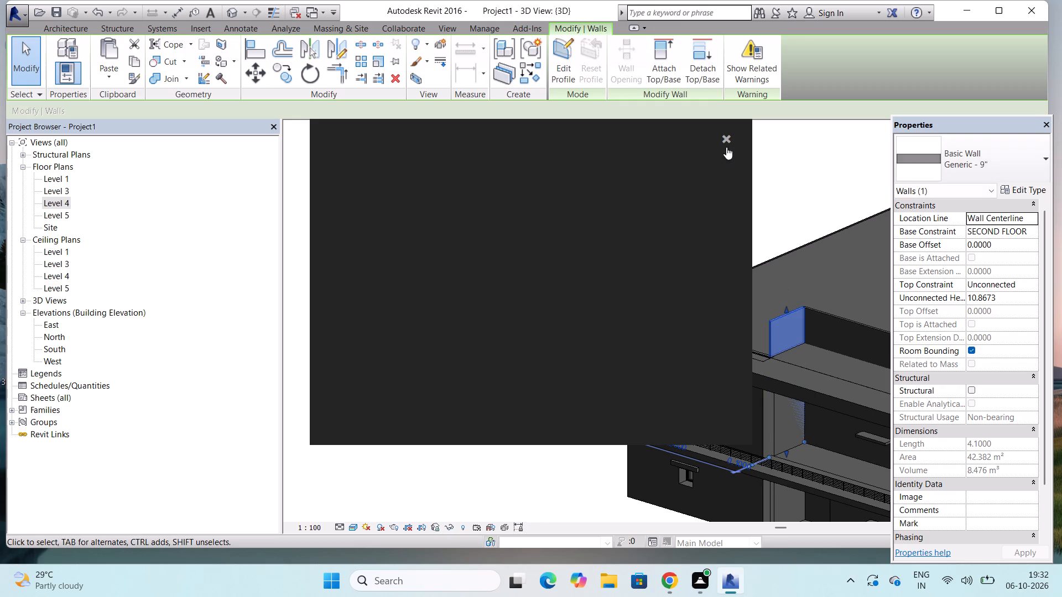
{"action": "left_click", "coordinate": [726, 137]}
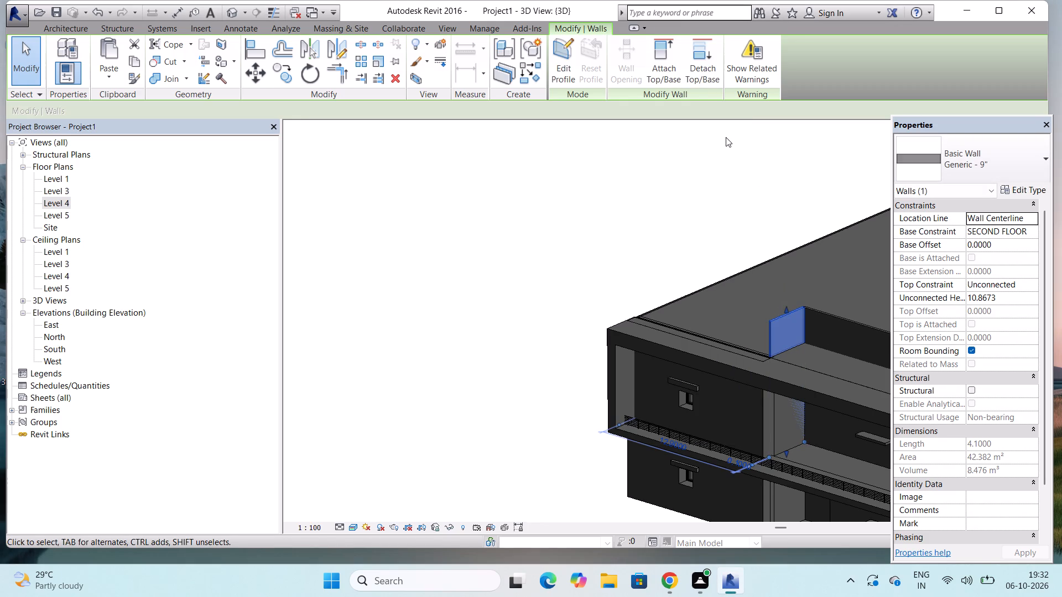
Examine where the recess side wall meets the in-place facade wall at the front roof edge.
{"action": "scroll", "coordinate": [764, 332], "scroll_direction": "up", "scroll_amount": 10}
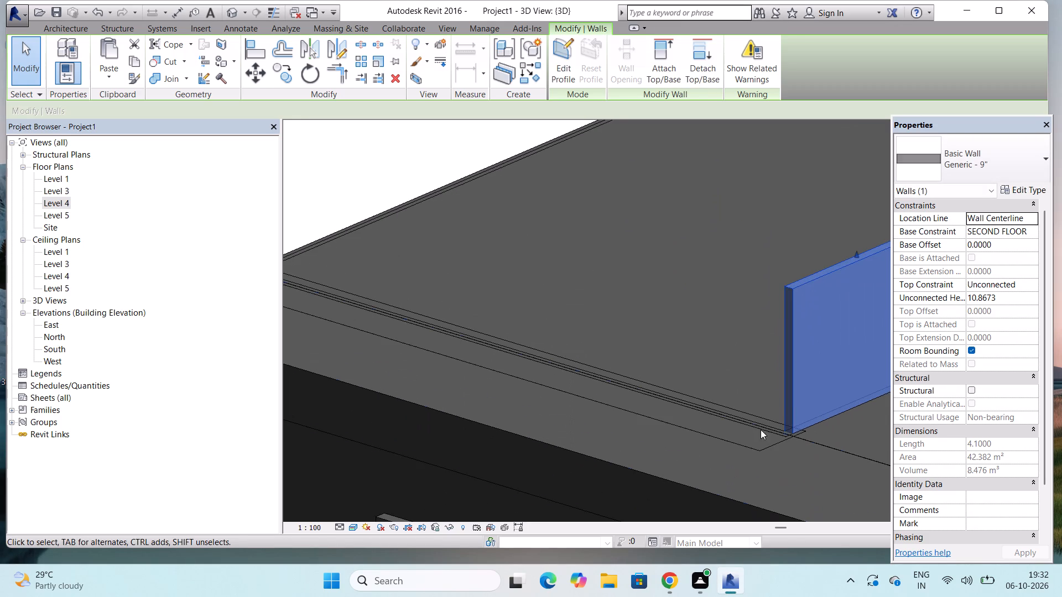
{"action": "scroll", "coordinate": [771, 437], "scroll_direction": "up", "scroll_amount": 5}
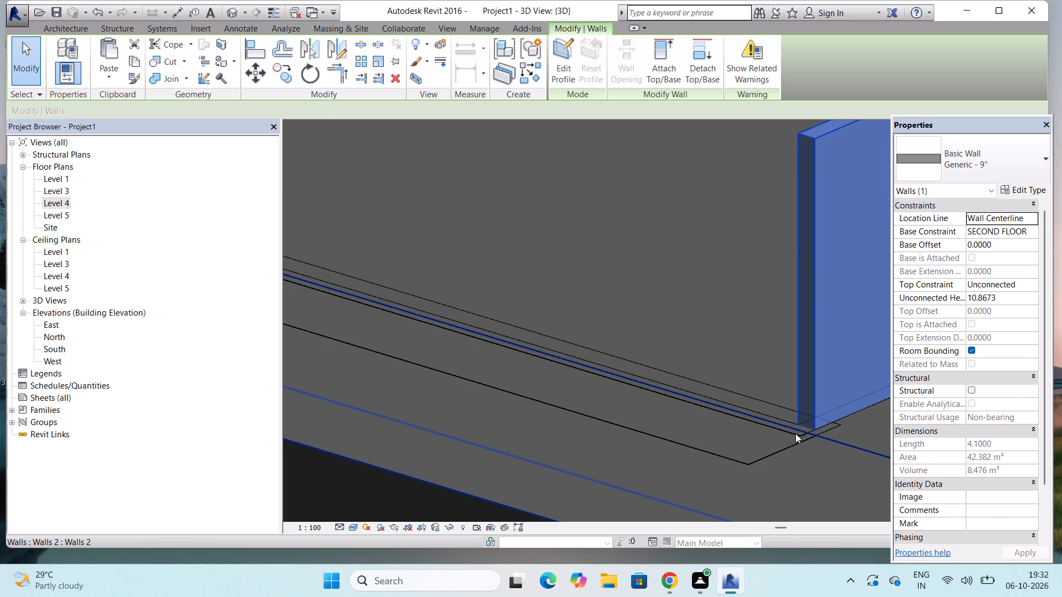
{"action": "left_click", "coordinate": [795, 433]}
{"action": "scroll", "coordinate": [748, 291], "scroll_direction": "down", "scroll_amount": 3}
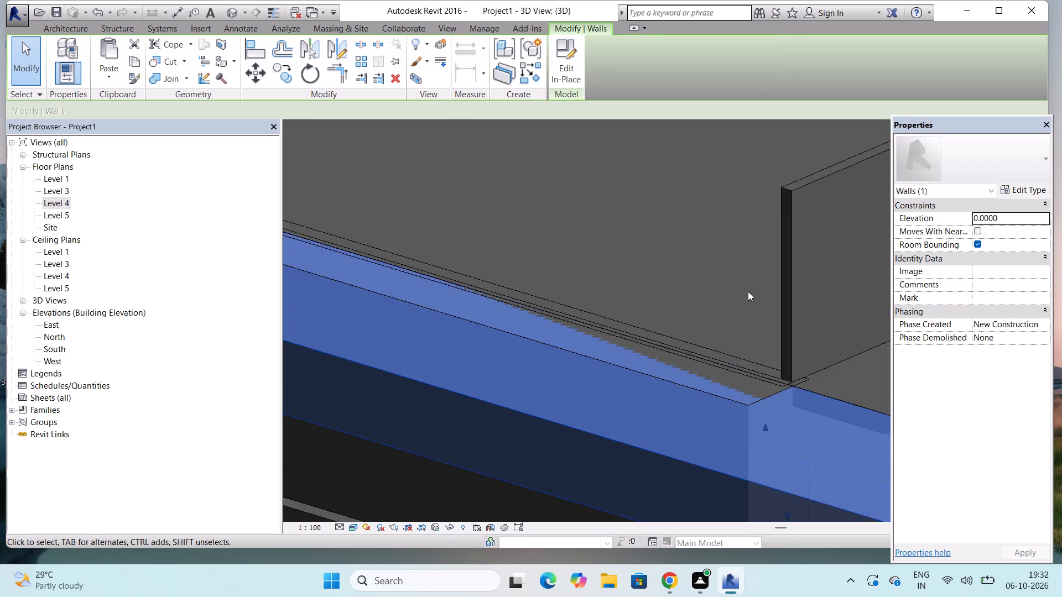
{"action": "scroll", "coordinate": [748, 291], "scroll_direction": "down", "scroll_amount": 9}
{"action": "key", "text": "Escape"}
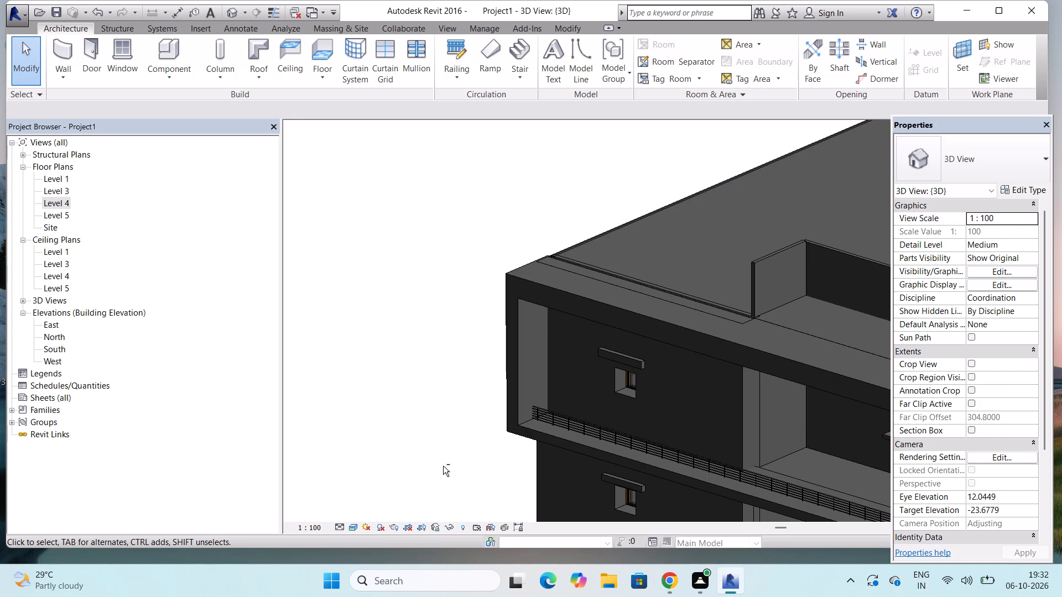
Raise the top of the second-floor west side wall above the roof to an unconnected height of about 10.78.
{"action": "scroll", "coordinate": [487, 292], "scroll_direction": "down", "scroll_amount": 3}
{"action": "middle_click_drag", "start_coordinate": [442, 303], "coordinate": [637, 313], "text": "shift"}
{"action": "scroll", "coordinate": [570, 222], "scroll_direction": "down", "scroll_amount": 7}
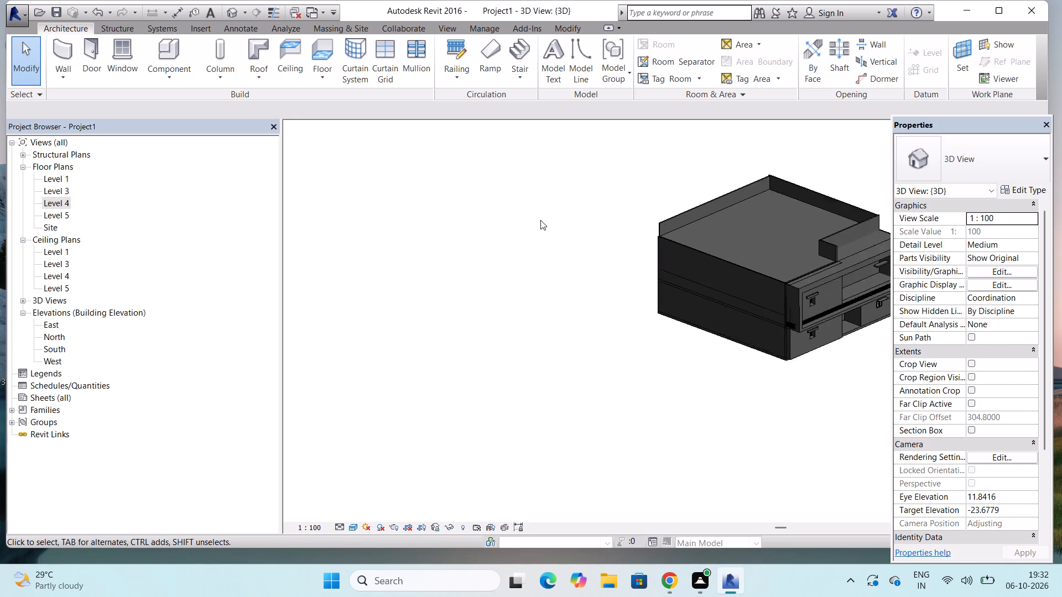
{"action": "scroll", "coordinate": [540, 220], "scroll_direction": "down", "scroll_amount": 2}
{"action": "scroll", "coordinate": [706, 244], "scroll_direction": "up", "scroll_amount": 12}
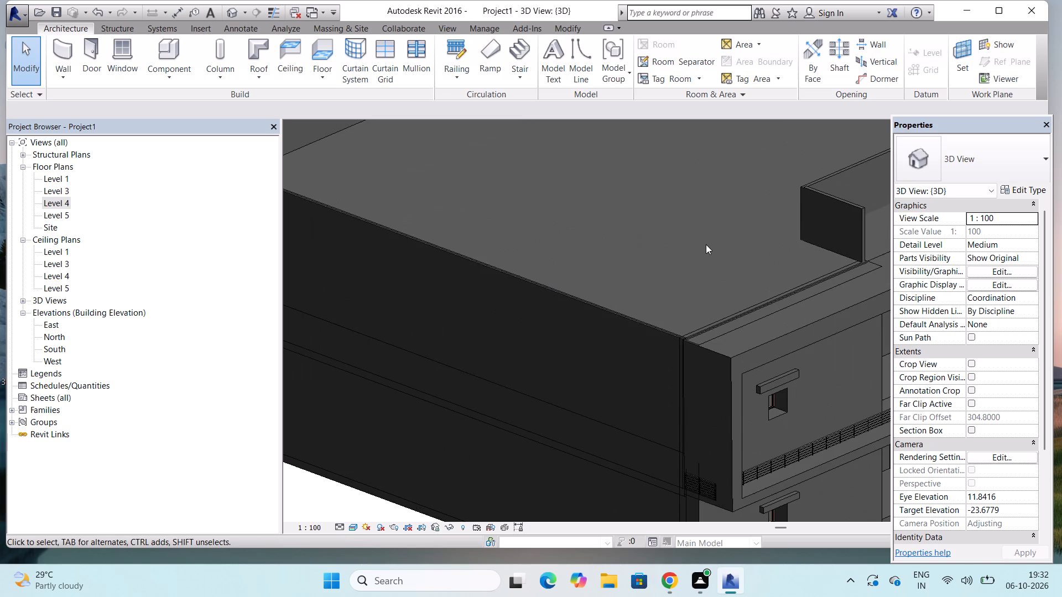
{"action": "scroll", "coordinate": [699, 332], "scroll_direction": "down", "scroll_amount": 2}
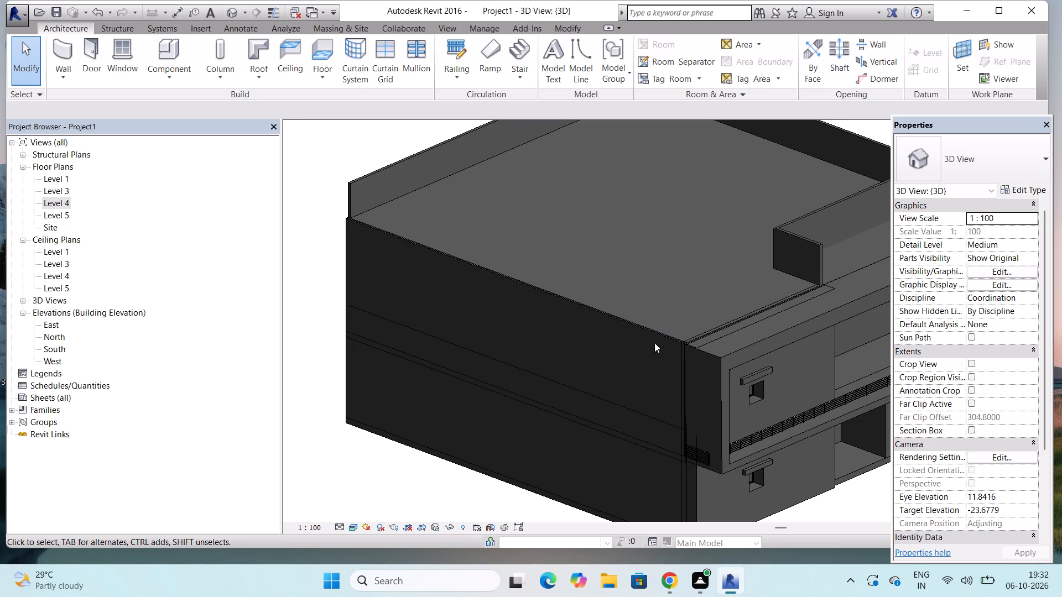
{"action": "scroll", "coordinate": [652, 354], "scroll_direction": "up", "scroll_amount": 8}
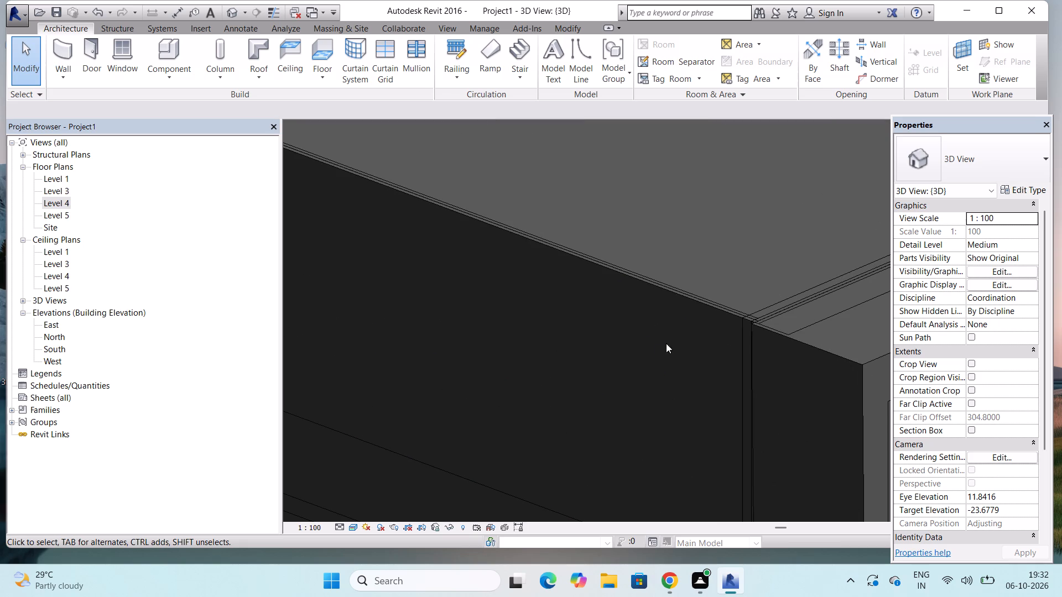
{"action": "left_click", "coordinate": [717, 315]}
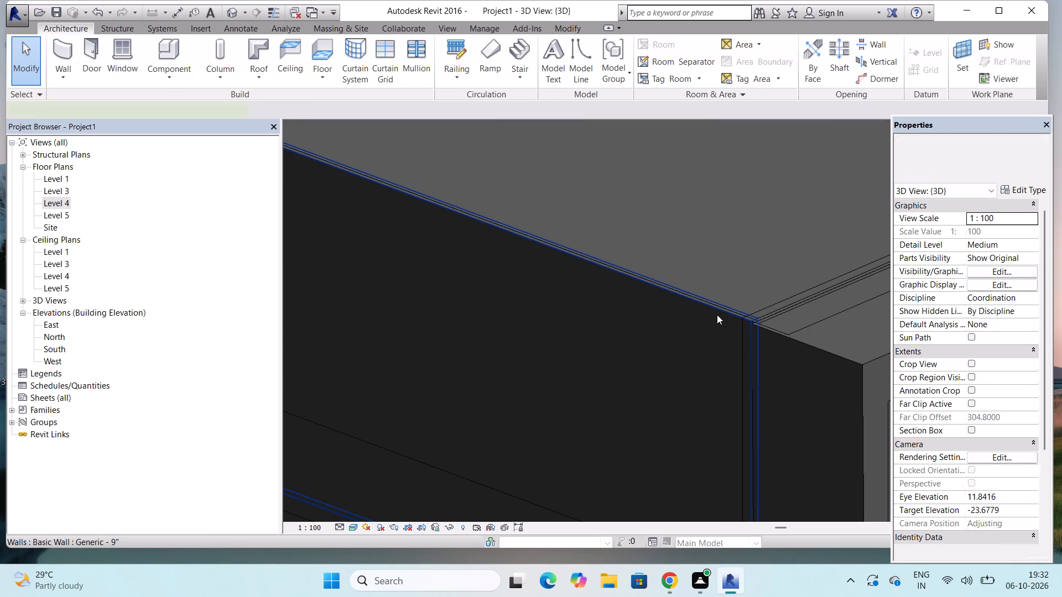
{"action": "scroll", "coordinate": [691, 371], "scroll_direction": "down", "scroll_amount": 9}
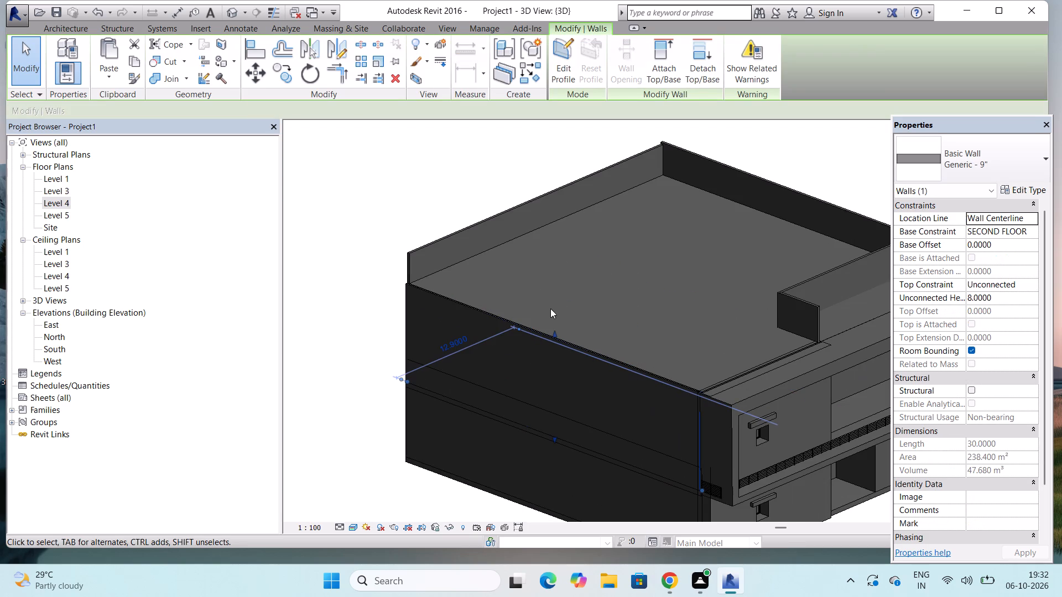
{"action": "left_click_drag", "start_coordinate": [555, 333], "coordinate": [561, 294]}
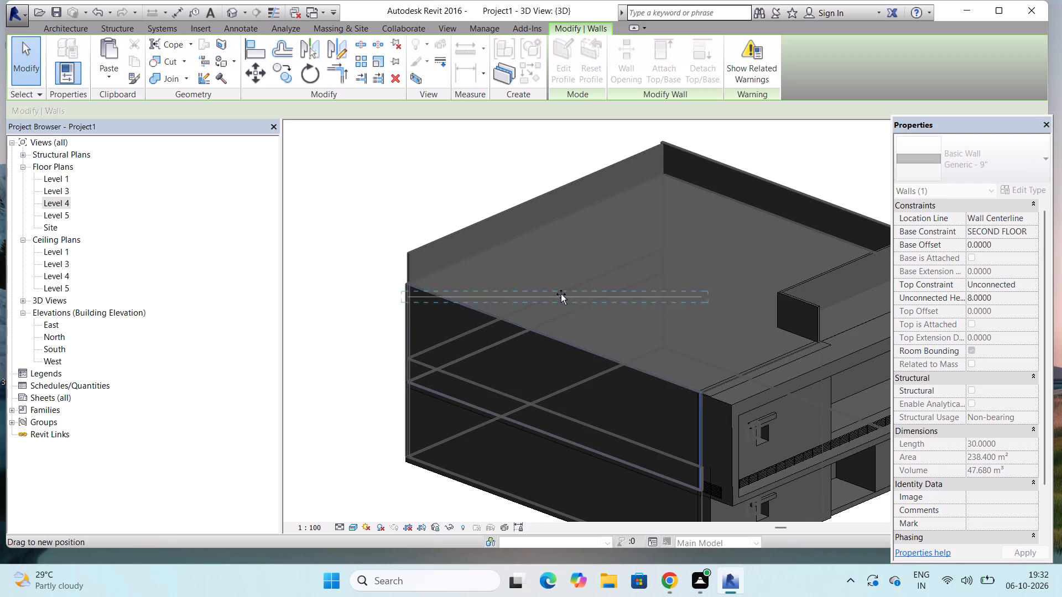
{"action": "left_click_drag", "start_coordinate": [561, 294], "coordinate": [560, 301]}
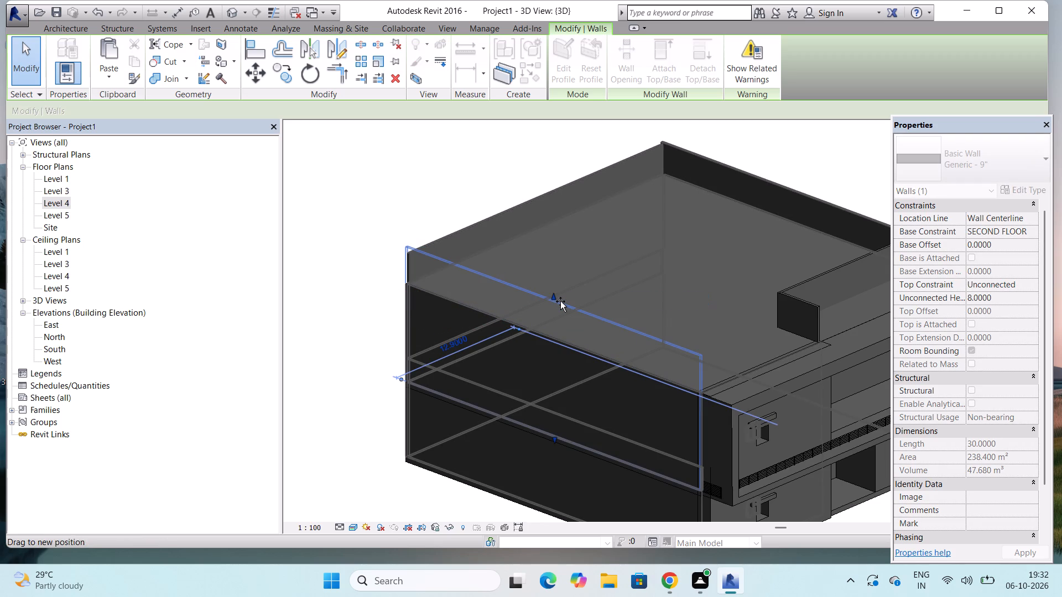
{"action": "left_click_drag", "start_coordinate": [560, 301], "coordinate": [560, 304]}
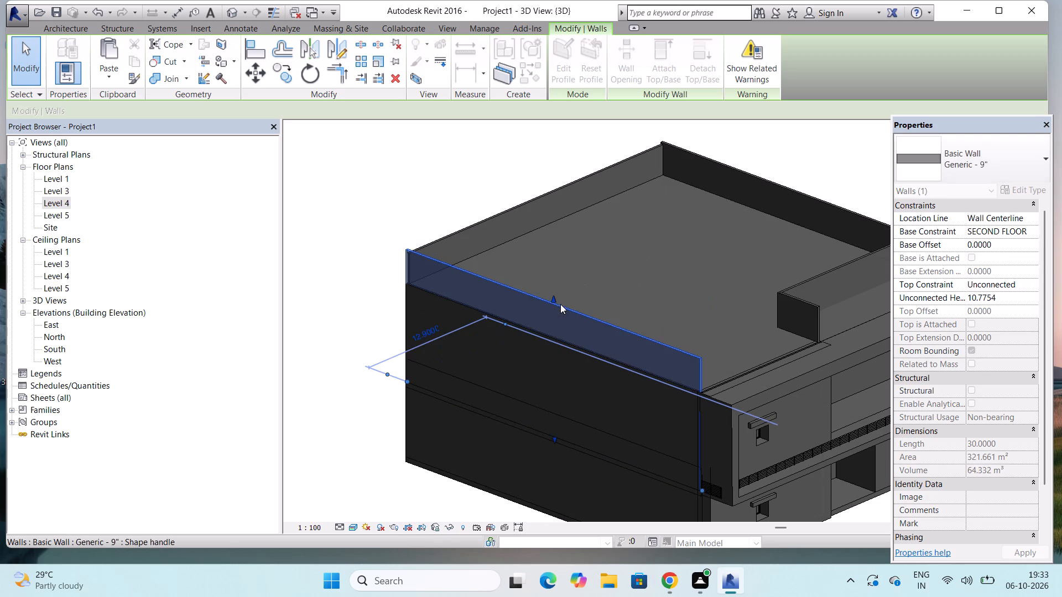
Fine-tune the west side wall's top to an unconnected height of about 10.62, near the north wall's top at their shared corner.
{"action": "scroll", "coordinate": [636, 229], "scroll_direction": "down", "scroll_amount": 3}
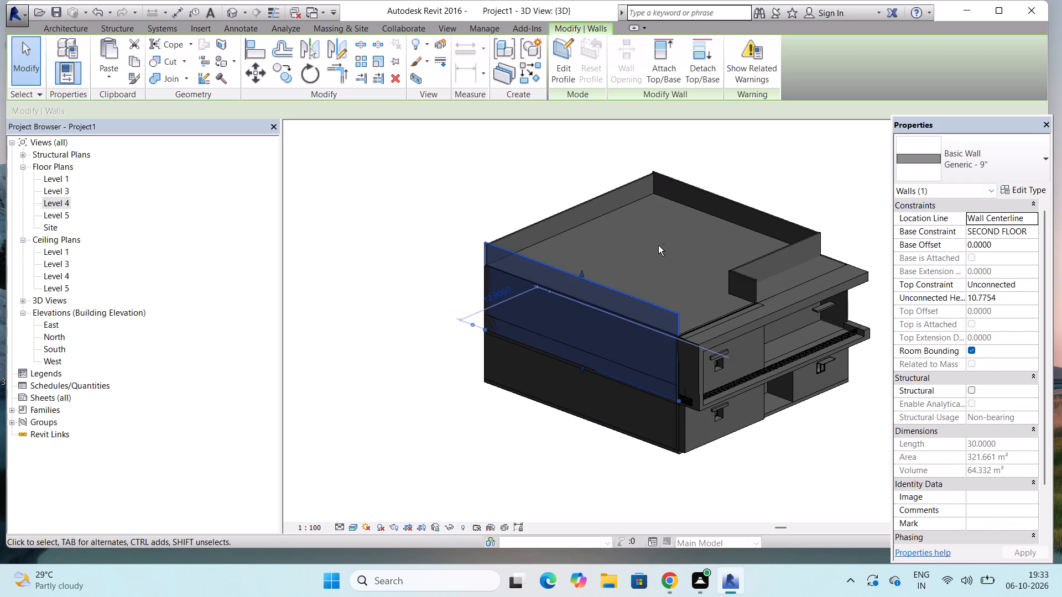
{"action": "middle_click_drag", "start_coordinate": [653, 252], "coordinate": [509, 280], "text": "shift"}
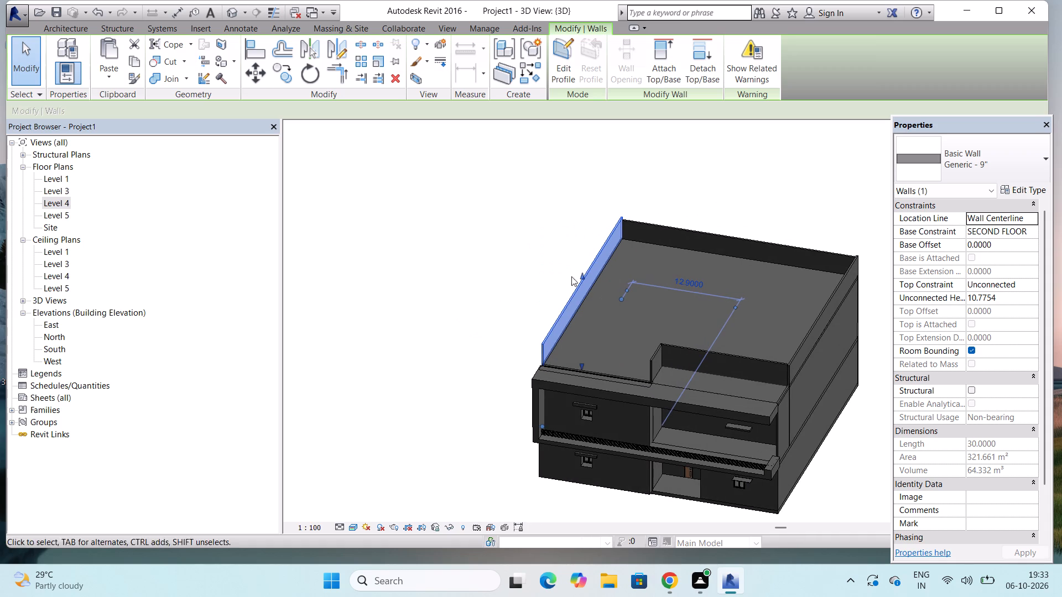
{"action": "scroll", "coordinate": [645, 259], "scroll_direction": "up", "scroll_amount": 2}
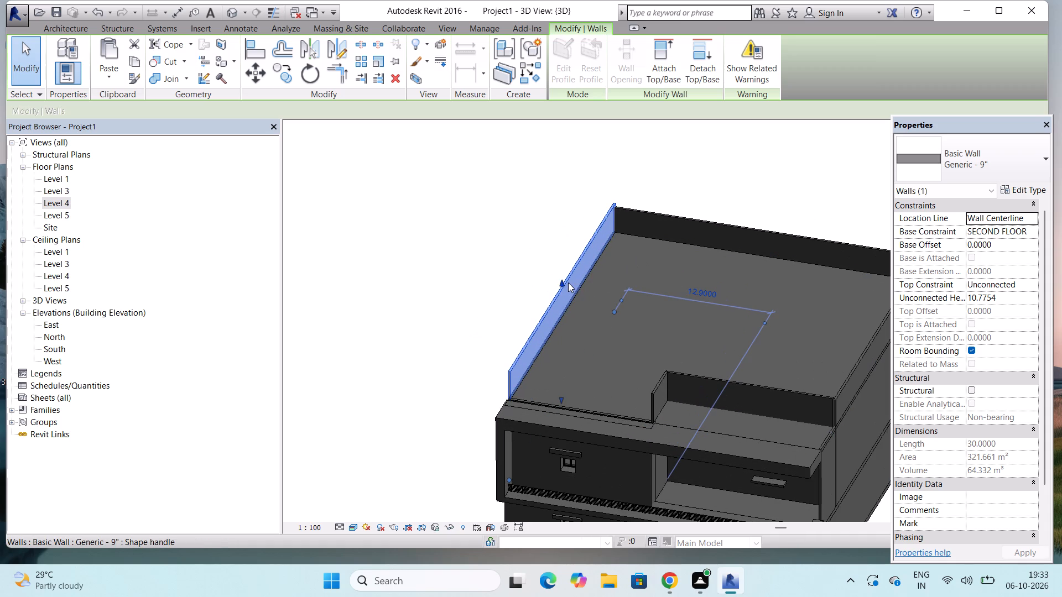
{"action": "left_click_drag", "start_coordinate": [563, 280], "coordinate": [563, 282]}
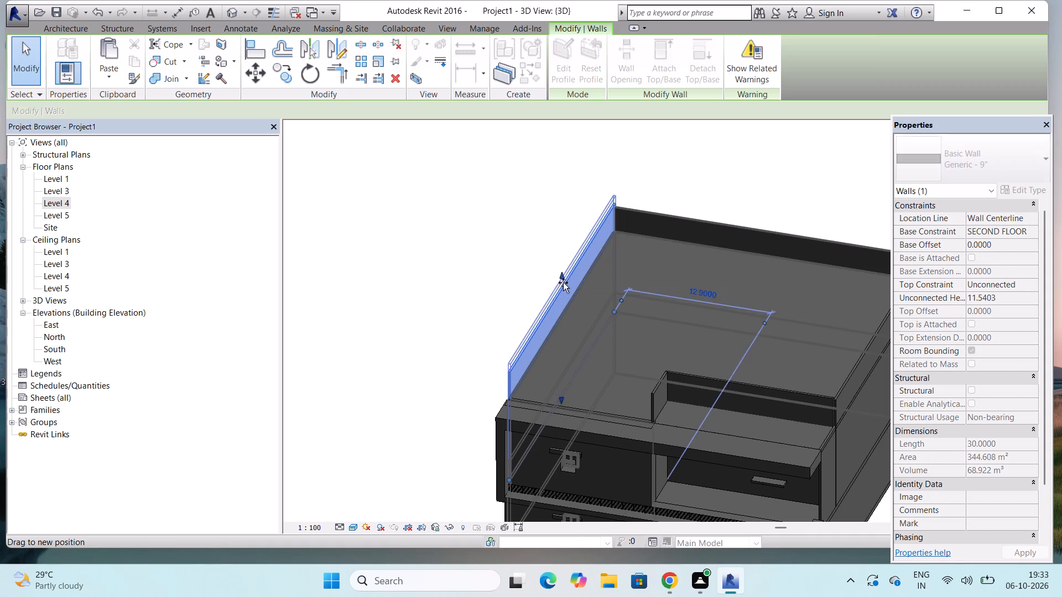
{"action": "left_click_drag", "start_coordinate": [563, 282], "coordinate": [566, 296]}
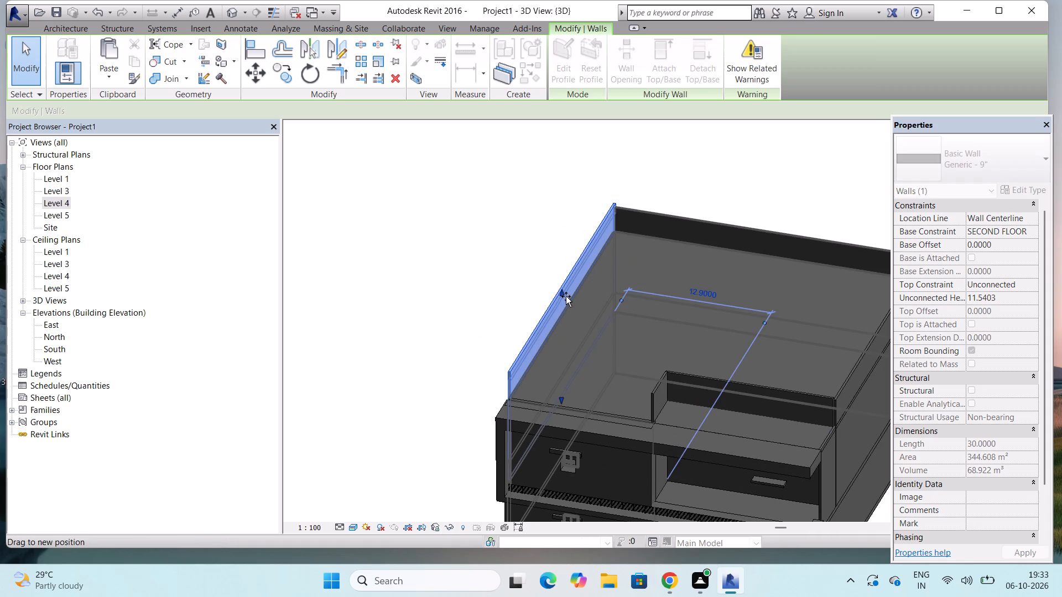
{"action": "left_click_drag", "start_coordinate": [566, 296], "coordinate": [567, 286]}
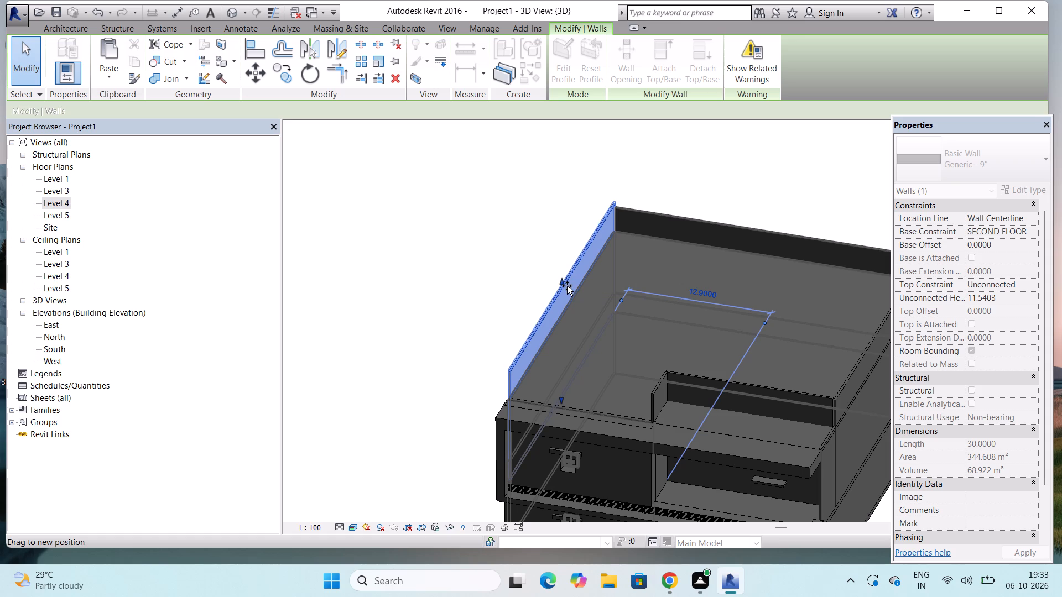
{"action": "left_click_drag", "start_coordinate": [567, 286], "coordinate": [567, 292]}
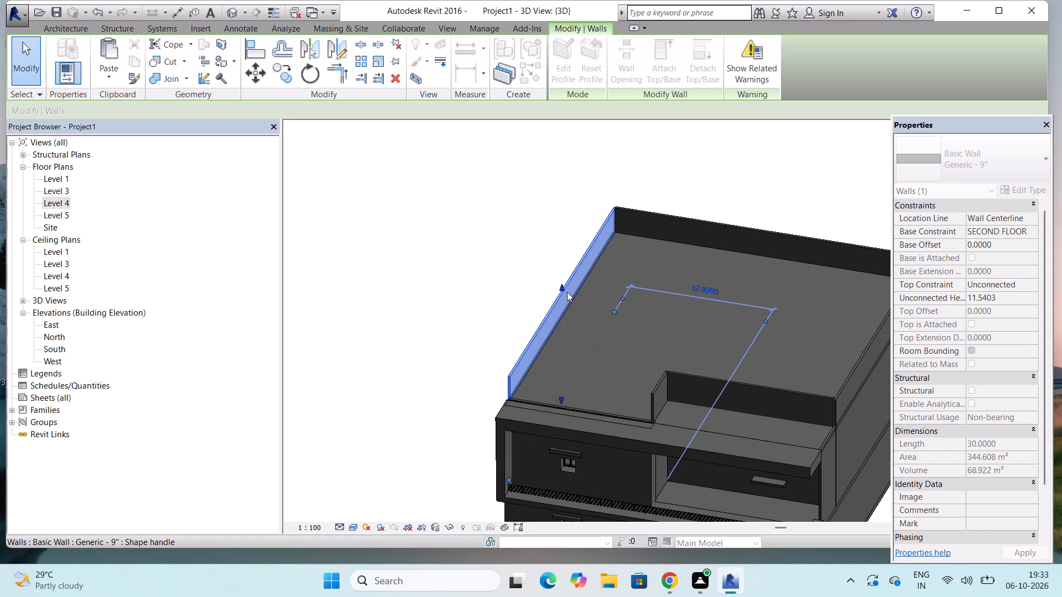
{"action": "scroll", "coordinate": [572, 225], "scroll_direction": "up", "scroll_amount": 6}
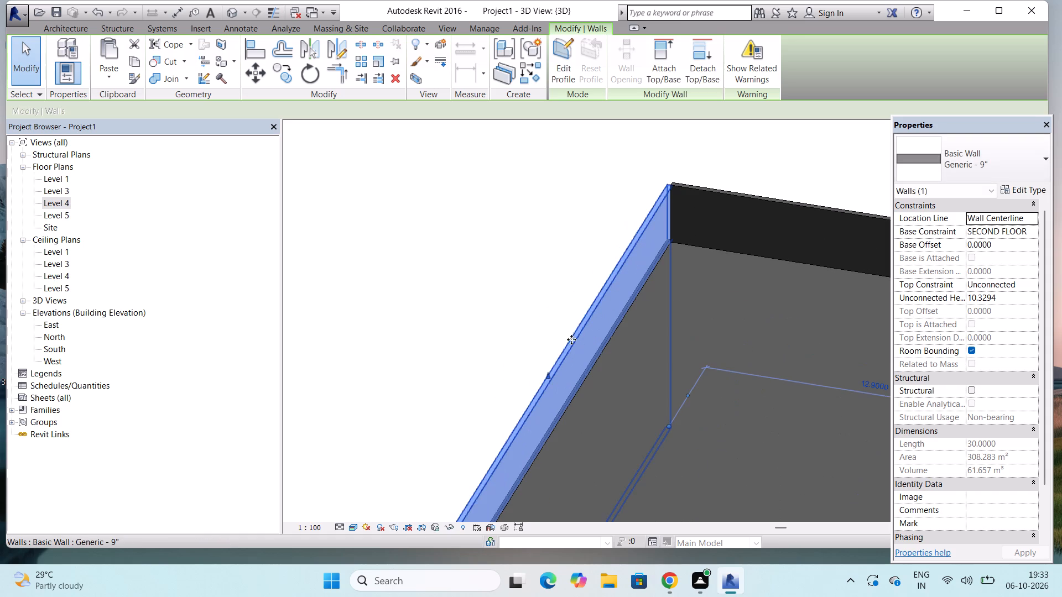
{"action": "scroll", "coordinate": [544, 378], "scroll_direction": "up", "scroll_amount": 2}
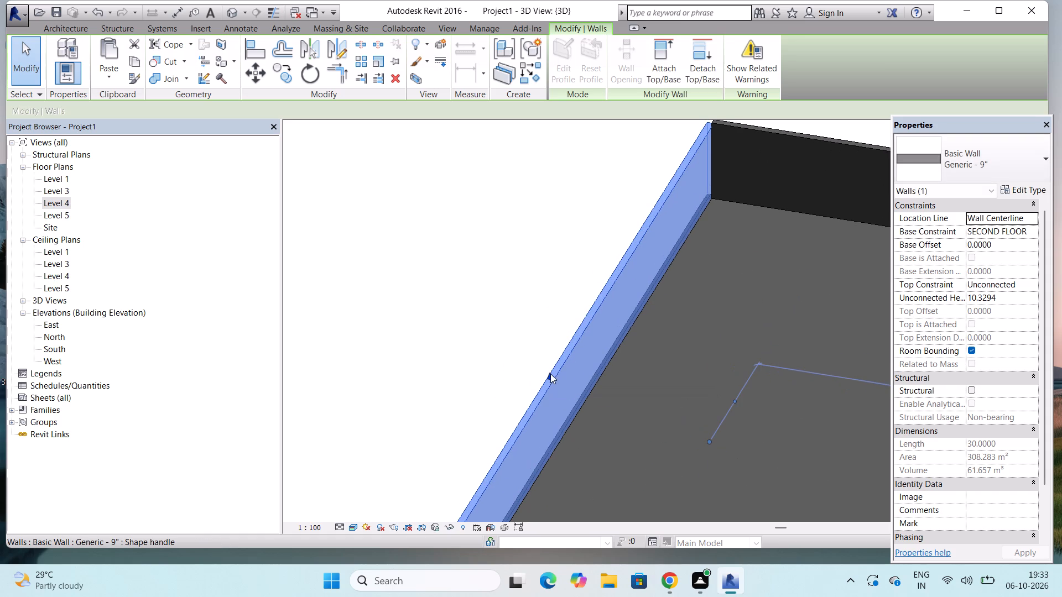
{"action": "left_click", "coordinate": [550, 374]}
{"action": "scroll", "coordinate": [549, 326], "scroll_direction": "down", "scroll_amount": 6}
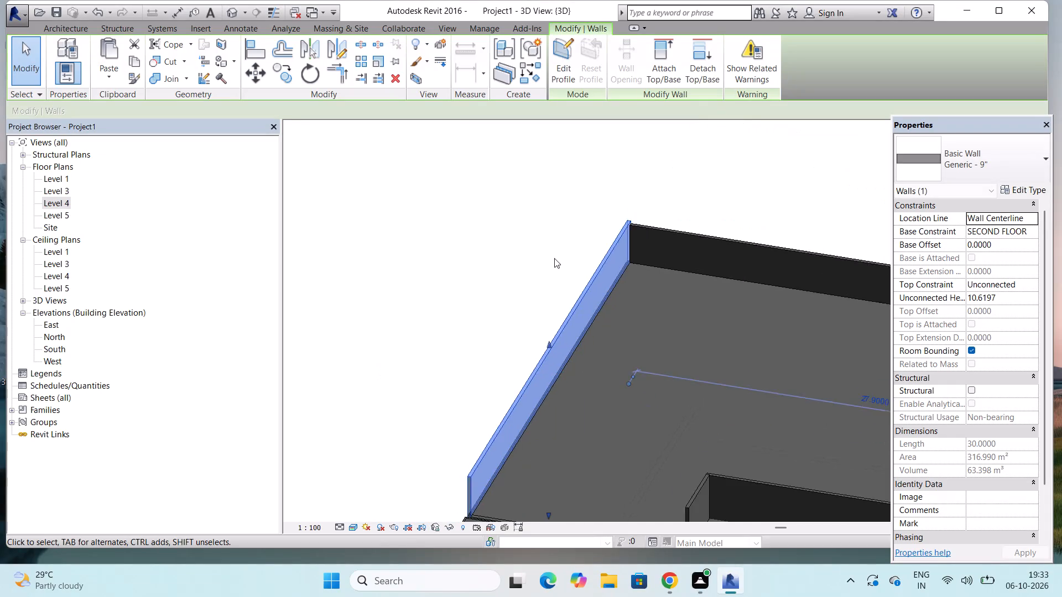
{"action": "scroll", "coordinate": [554, 258], "scroll_direction": "down", "scroll_amount": 8}
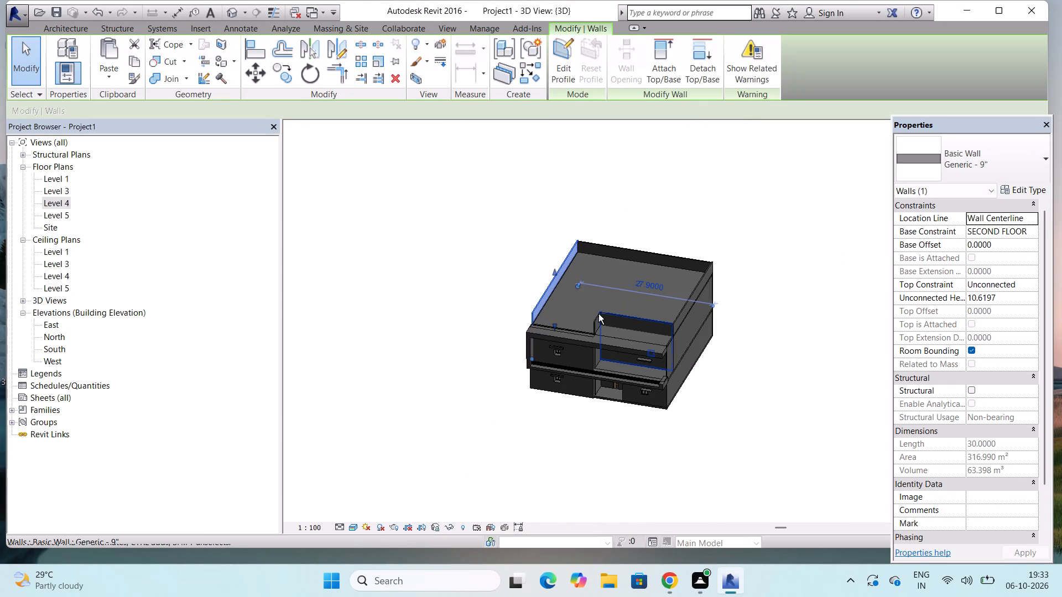
Examine the front roof edge beside the recess and identify the wall that ends there, dismissing the licensing notification.
{"action": "middle_click_drag", "start_coordinate": [699, 335], "coordinate": [723, 284], "text": "shift"}
{"action": "middle_click", "coordinate": [725, 267], "text": "shift"}
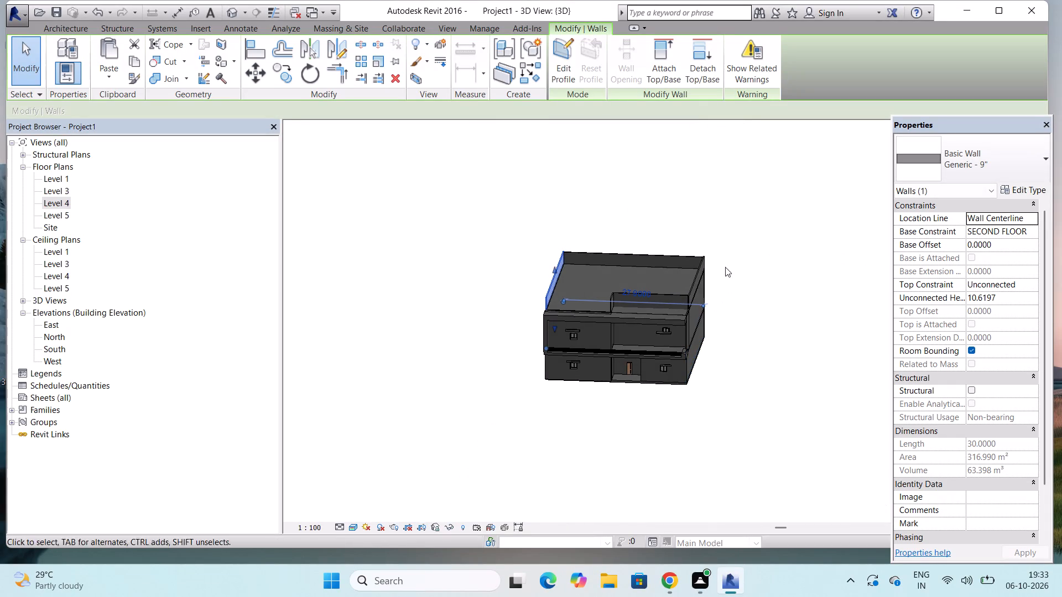
{"action": "scroll", "coordinate": [627, 330], "scroll_direction": "up", "scroll_amount": 5}
{"action": "scroll", "coordinate": [563, 273], "scroll_direction": "up", "scroll_amount": 9}
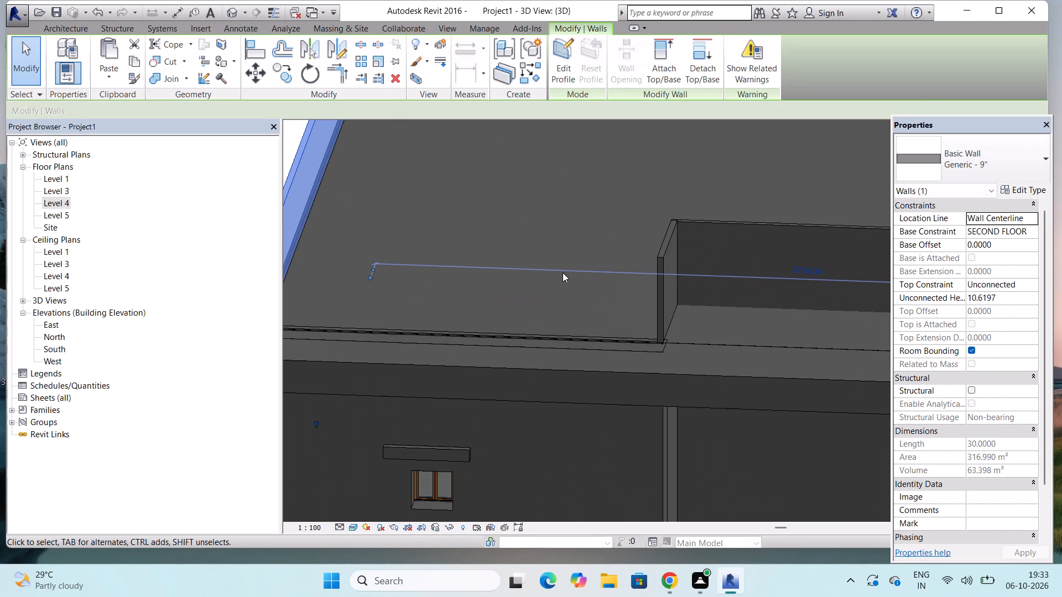
{"action": "scroll", "coordinate": [634, 347], "scroll_direction": "up", "scroll_amount": 5}
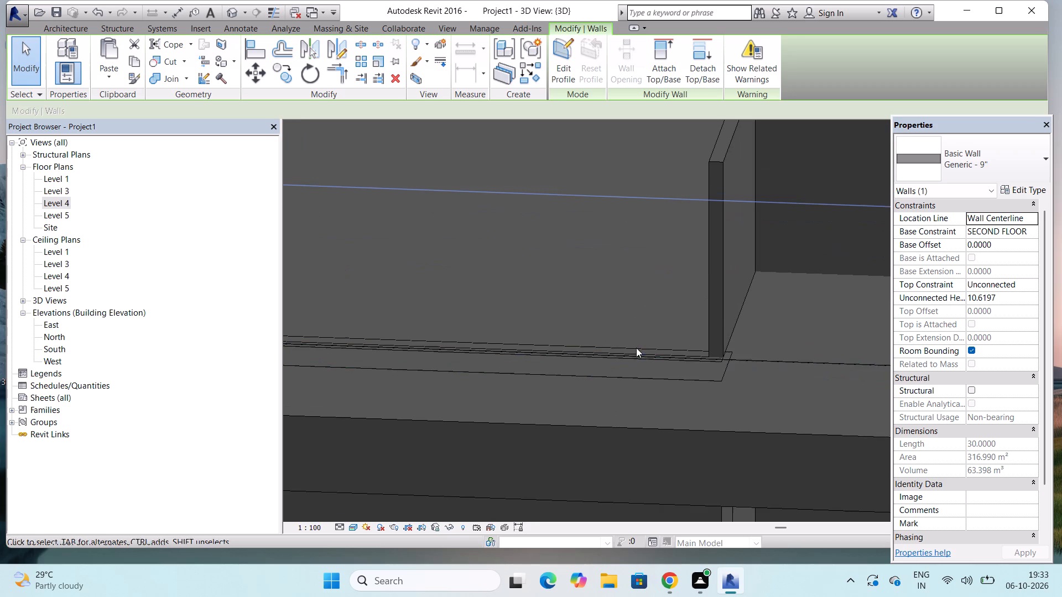
{"action": "left_click", "coordinate": [721, 377]}
{"action": "scroll", "coordinate": [721, 377], "scroll_direction": "down", "scroll_amount": 5}
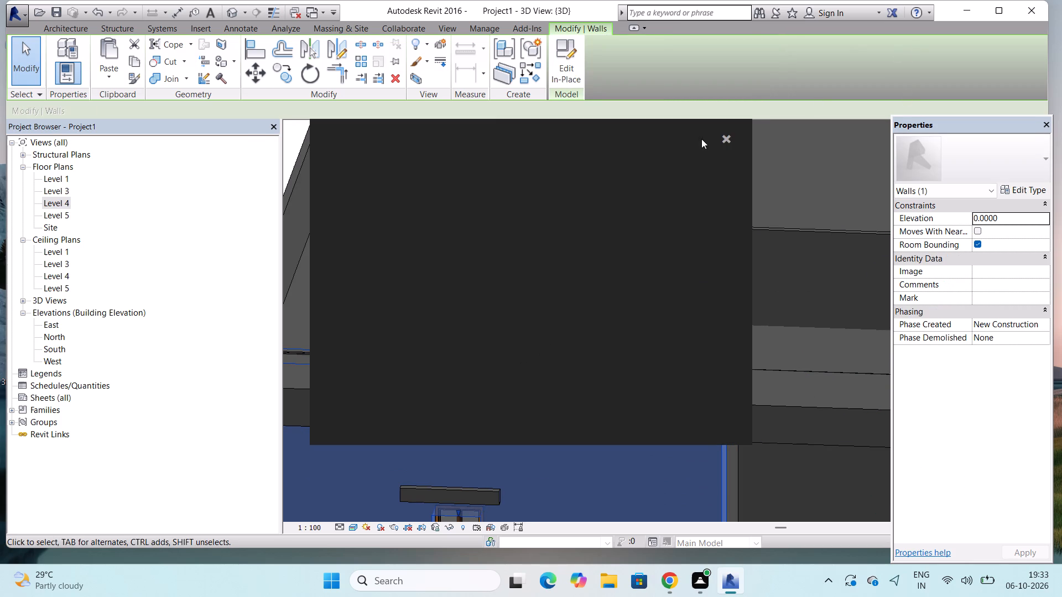
{"action": "left_click", "coordinate": [726, 137]}
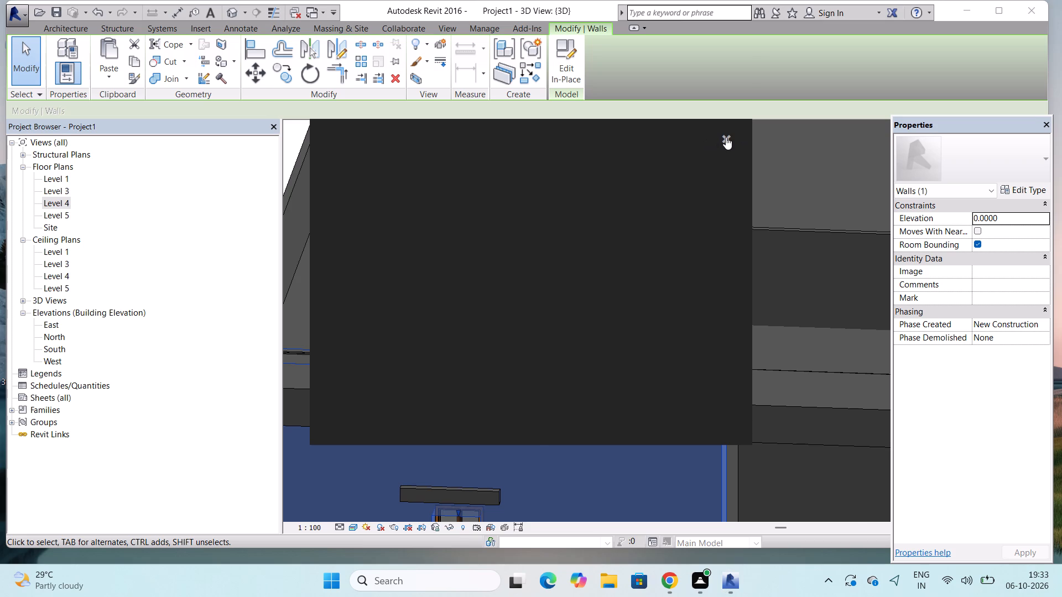
{"action": "scroll", "coordinate": [726, 137], "scroll_direction": "down", "scroll_amount": 7}
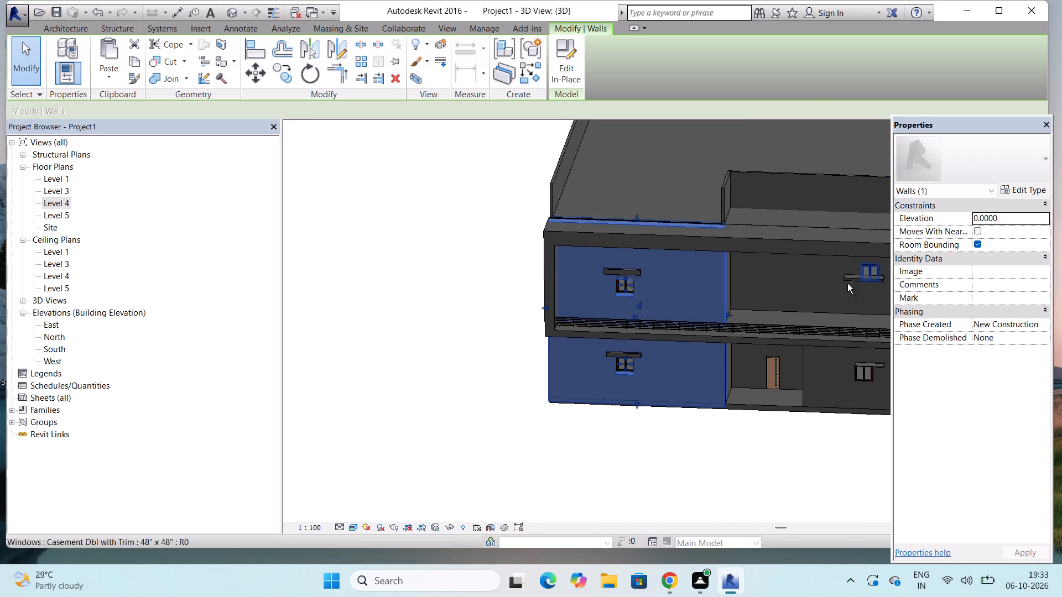
{"action": "scroll", "coordinate": [549, 264], "scroll_direction": "down", "scroll_amount": 4}
{"action": "middle_click_drag", "start_coordinate": [828, 250], "coordinate": [818, 261], "text": "shift"}
{"action": "middle_click_drag", "start_coordinate": [810, 268], "coordinate": [803, 273], "text": "shift"}
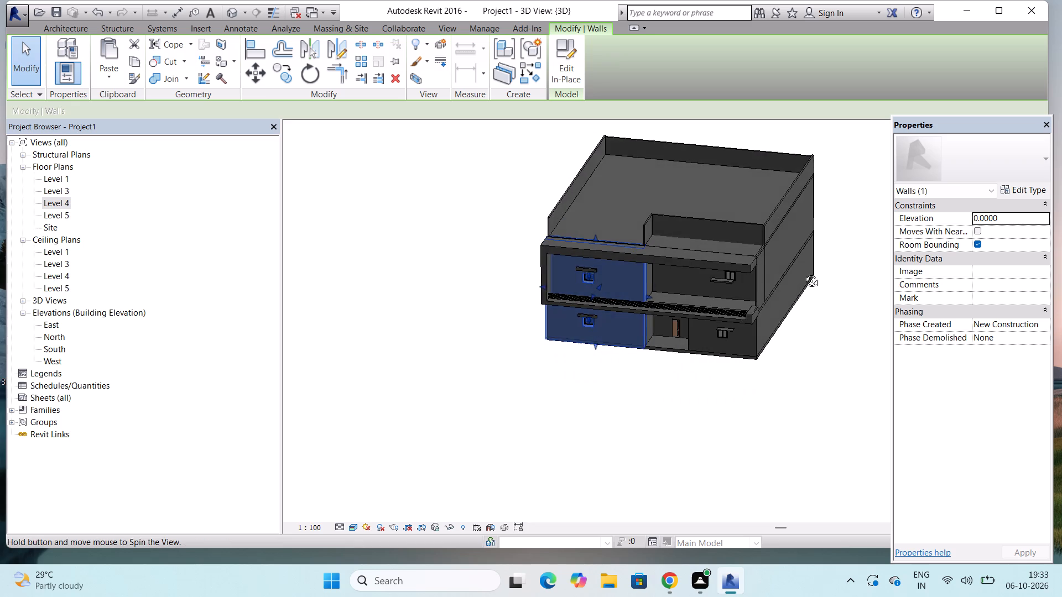
{"action": "middle_click_drag", "start_coordinate": [803, 273], "coordinate": [666, 289], "text": "shift"}
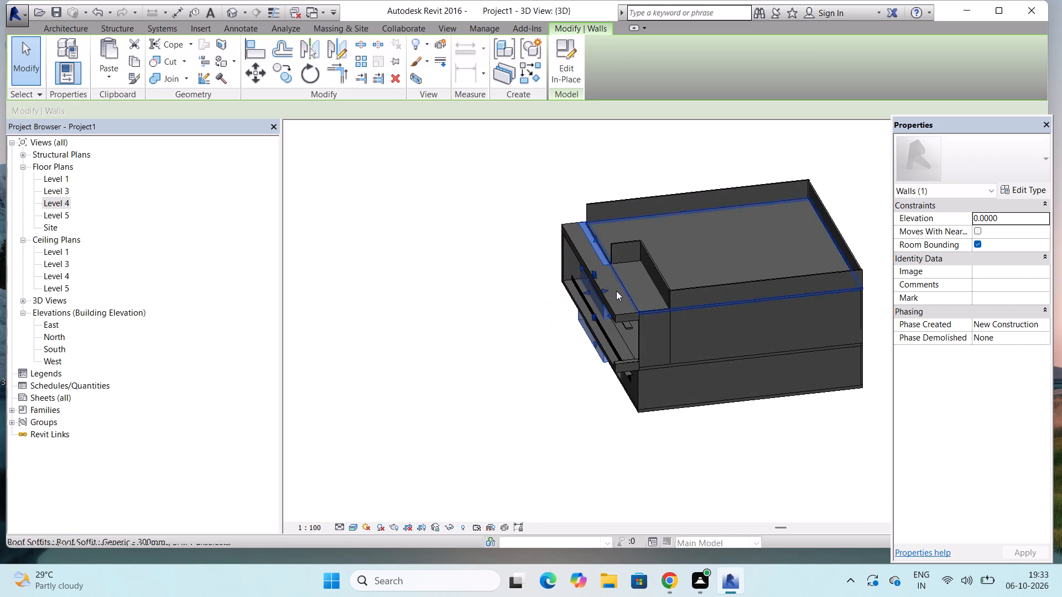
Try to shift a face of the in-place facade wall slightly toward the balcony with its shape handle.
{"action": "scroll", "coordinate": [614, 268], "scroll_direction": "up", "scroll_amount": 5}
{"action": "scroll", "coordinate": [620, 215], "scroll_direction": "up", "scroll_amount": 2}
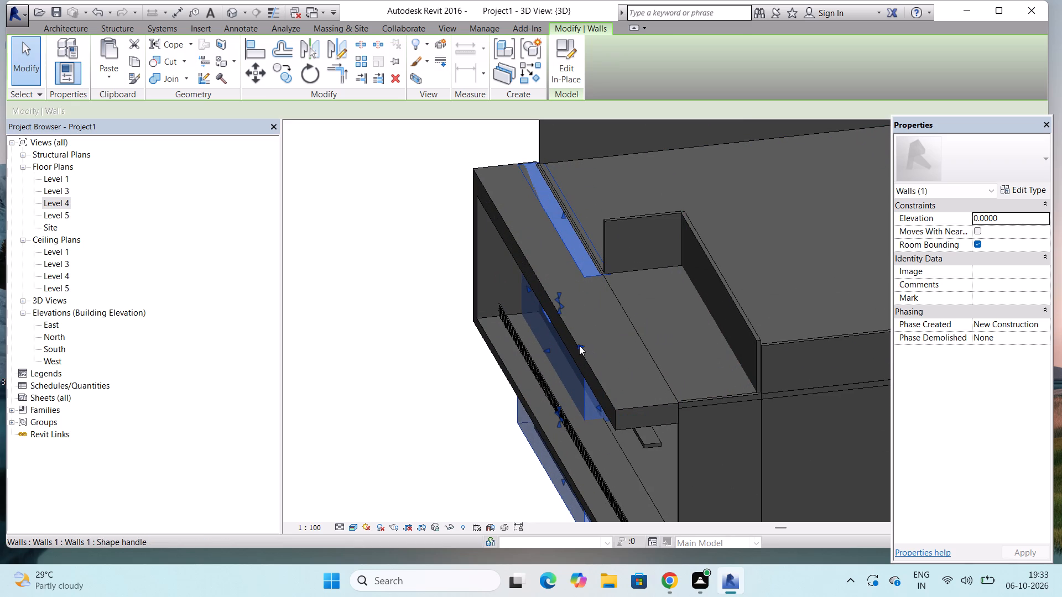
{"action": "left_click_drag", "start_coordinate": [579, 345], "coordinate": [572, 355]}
Examine the corner where the roof soffit, the recess side wall and the in-place facade walls meet.
{"action": "scroll", "coordinate": [592, 213], "scroll_direction": "up", "scroll_amount": 6}
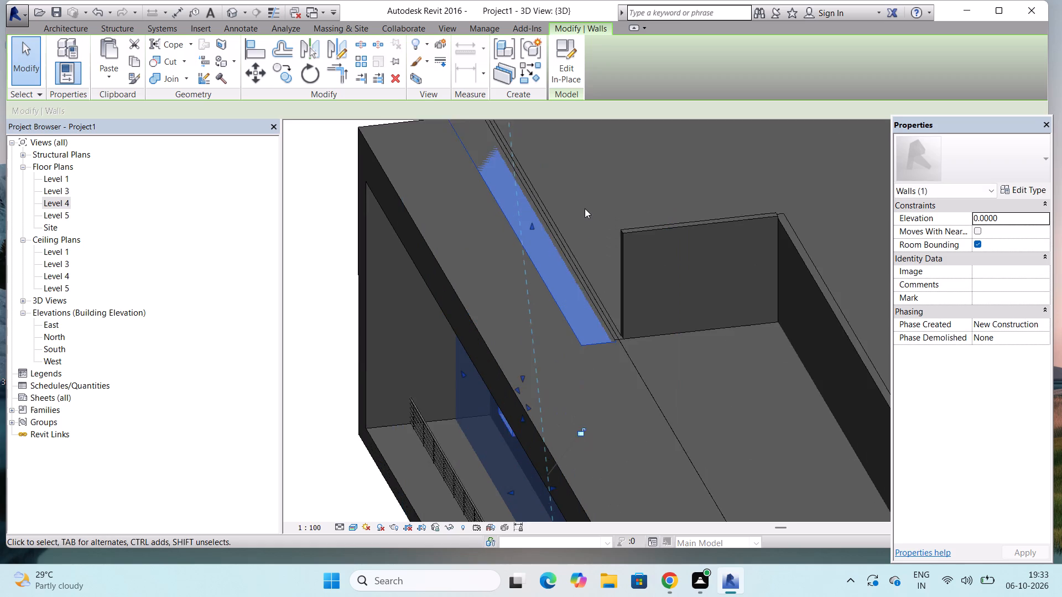
{"action": "scroll", "coordinate": [585, 208], "scroll_direction": "up", "scroll_amount": 2}
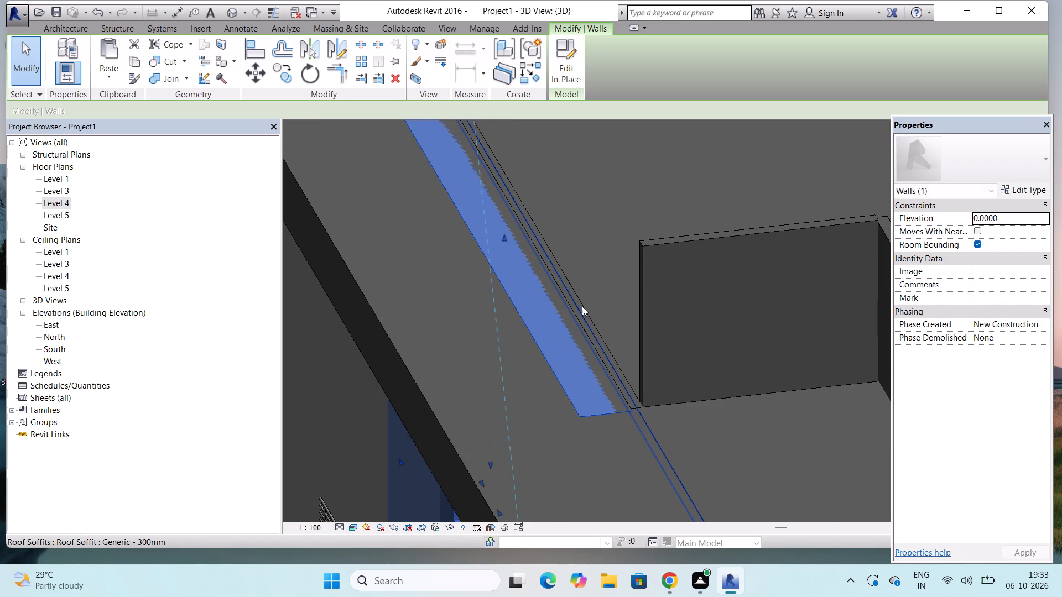
{"action": "left_click", "coordinate": [582, 306]}
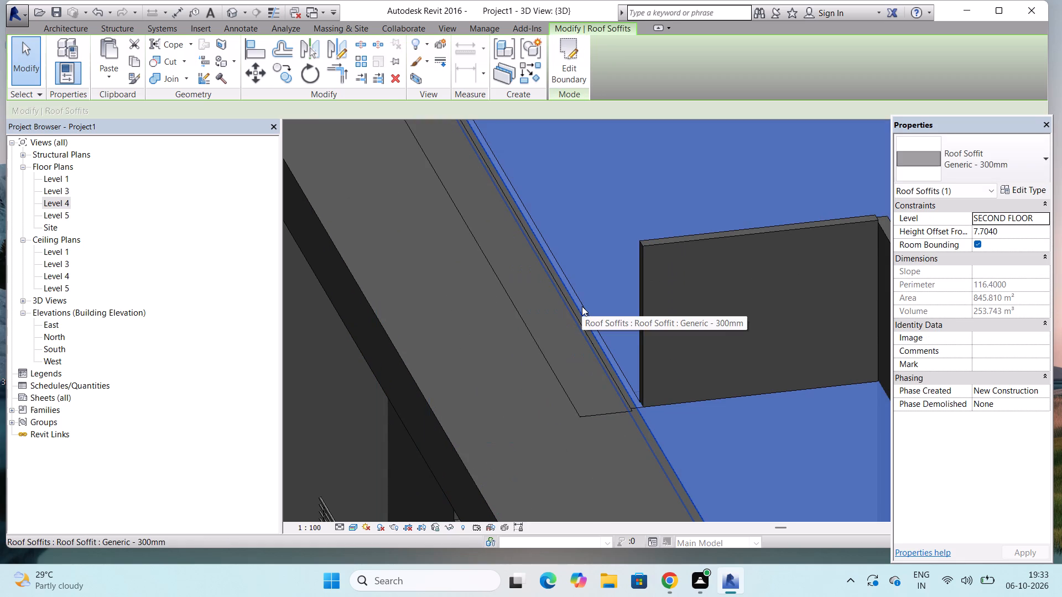
{"action": "key", "text": "Escape"}
{"action": "scroll", "coordinate": [582, 320], "scroll_direction": "up", "scroll_amount": 4}
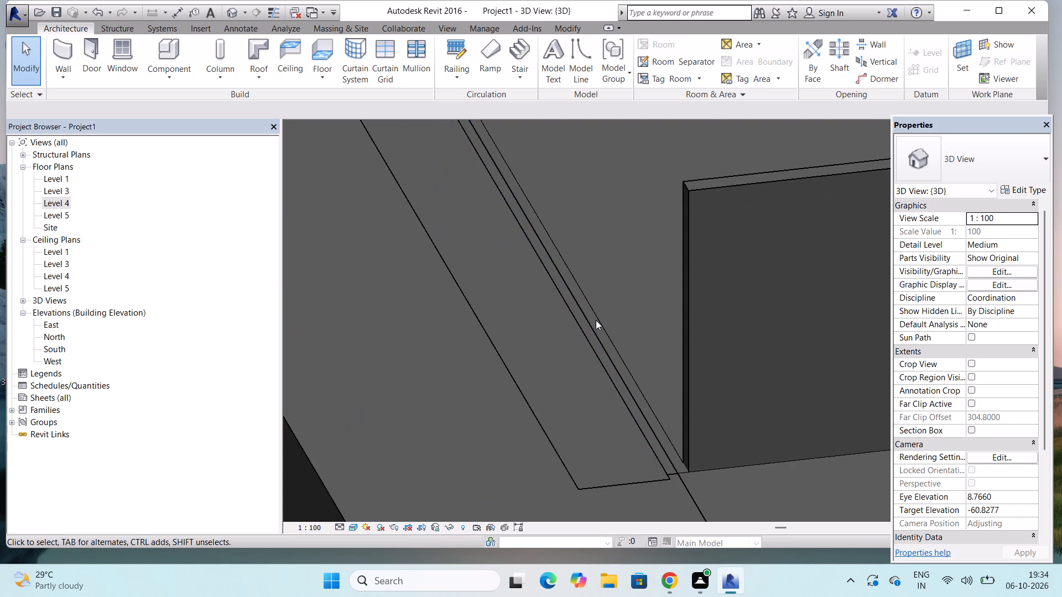
{"action": "left_click", "coordinate": [682, 469]}
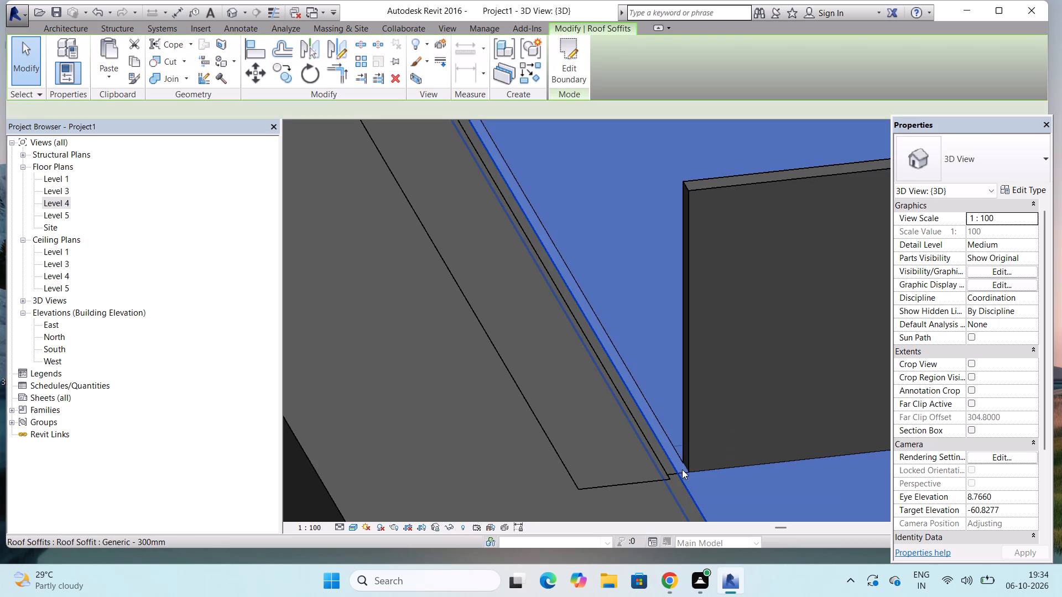
{"action": "key", "text": "Escape"}
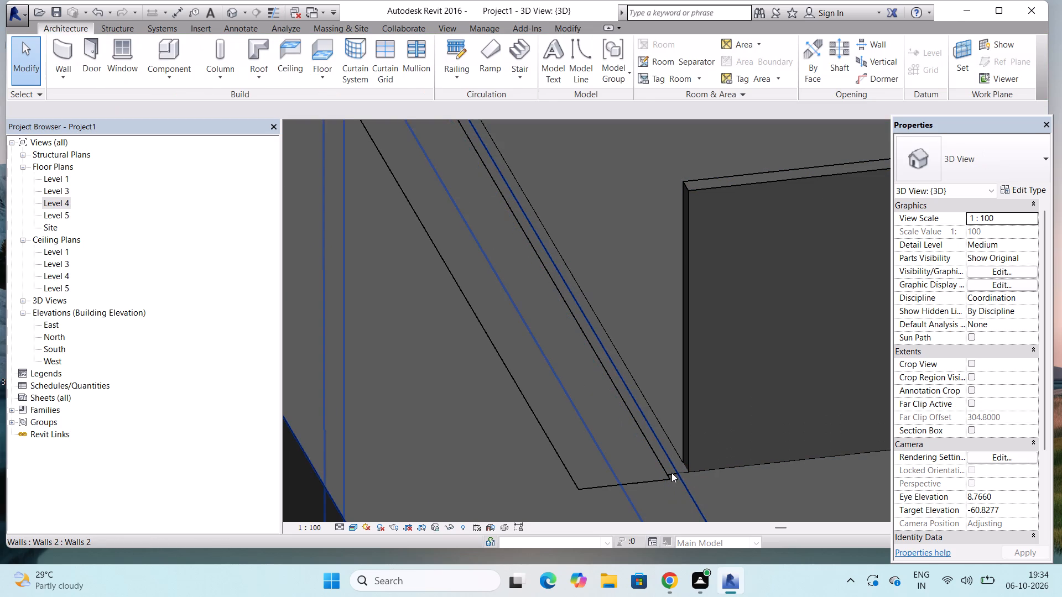
{"action": "left_click", "coordinate": [671, 473]}
{"action": "scroll", "coordinate": [668, 358], "scroll_direction": "down", "scroll_amount": 5}
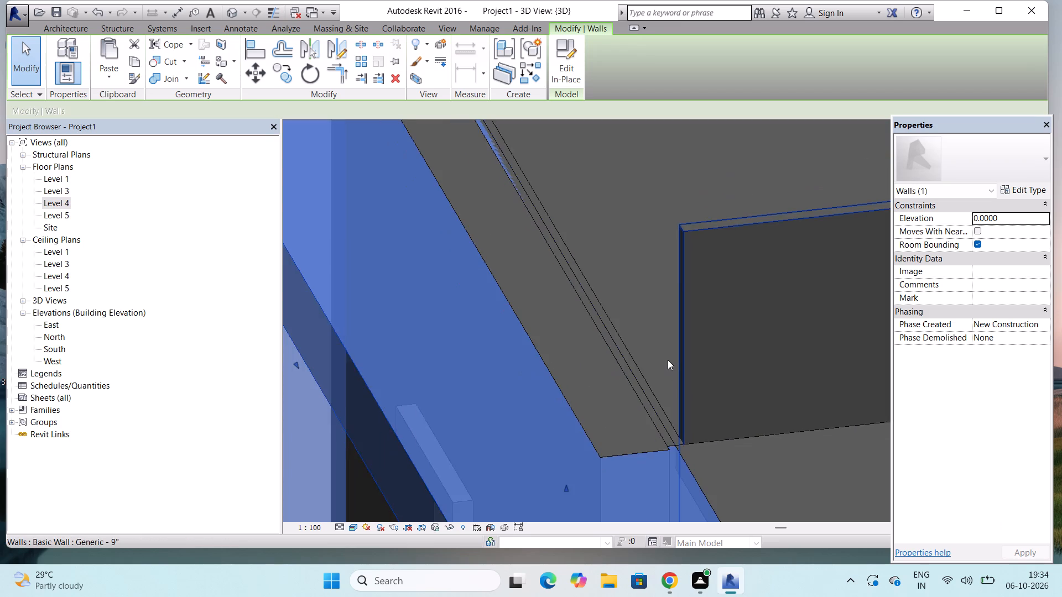
{"action": "scroll", "coordinate": [668, 360], "scroll_direction": "down", "scroll_amount": 3}
{"action": "scroll", "coordinate": [699, 234], "scroll_direction": "down", "scroll_amount": 3}
{"action": "key", "text": "Escape"}
{"action": "key", "text": "Escape"}
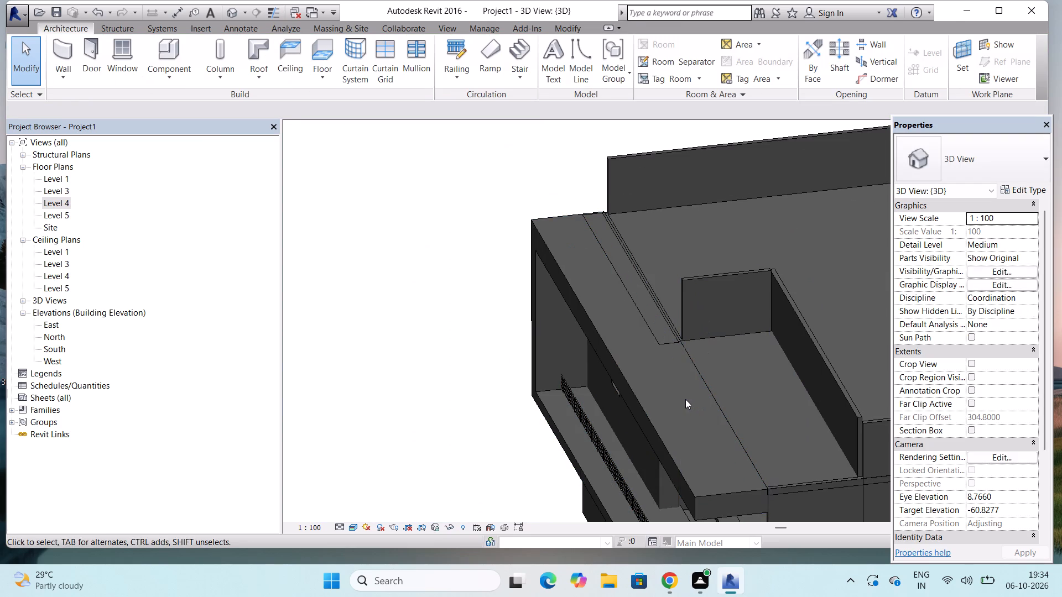
Thin the in-place facade wall by pulling its back face toward the balcony, clear of the second-floor front wall behind it.
{"action": "middle_click_drag", "start_coordinate": [685, 387], "coordinate": [703, 345], "text": "shift"}
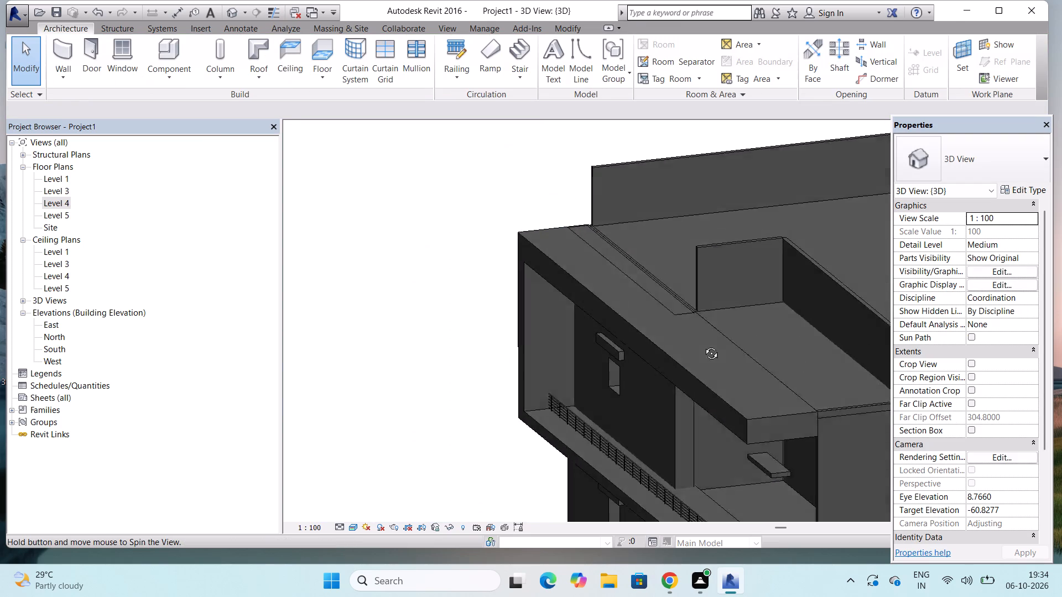
{"action": "middle_click_drag", "start_coordinate": [703, 345], "coordinate": [688, 292], "text": "shift"}
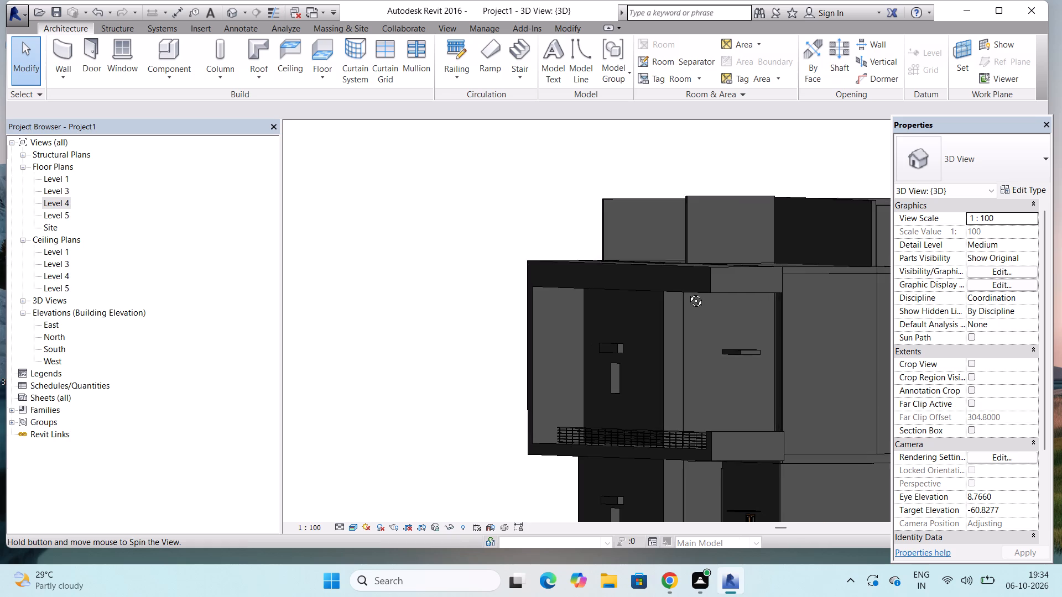
{"action": "middle_click_drag", "start_coordinate": [688, 292], "coordinate": [686, 310], "text": "shift"}
{"action": "scroll", "coordinate": [675, 379], "scroll_direction": "up", "scroll_amount": 3}
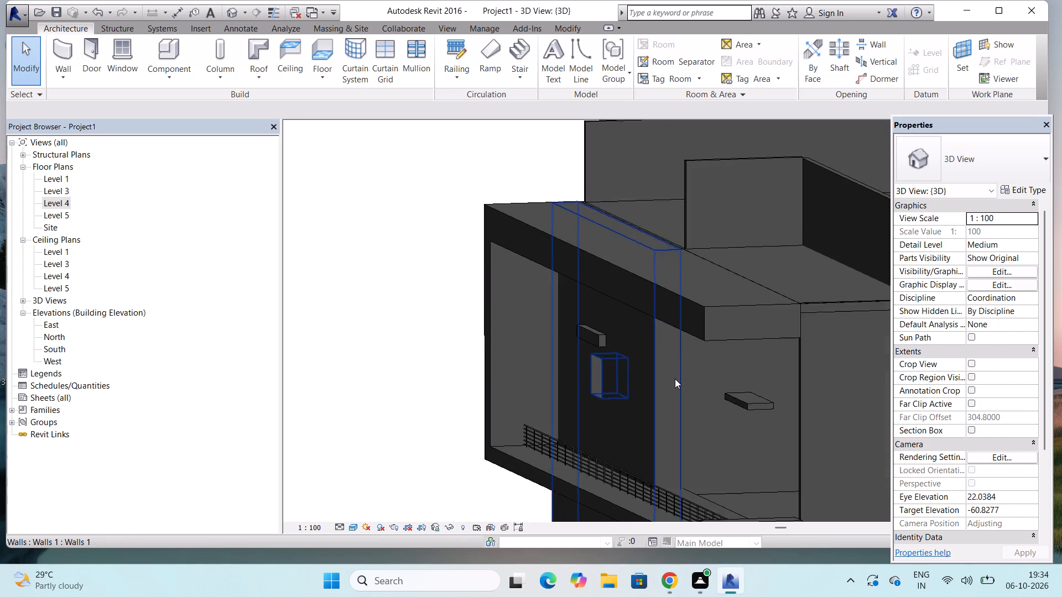
{"action": "scroll", "coordinate": [675, 379], "scroll_direction": "up", "scroll_amount": 1}
{"action": "scroll", "coordinate": [675, 379], "scroll_direction": "down", "scroll_amount": 3}
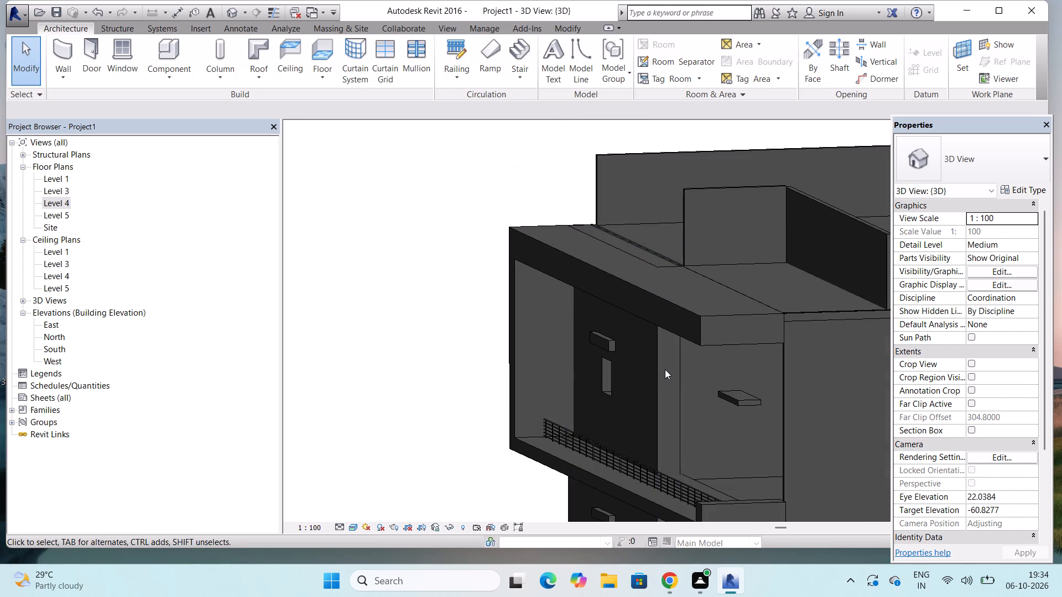
{"action": "left_click", "coordinate": [660, 369]}
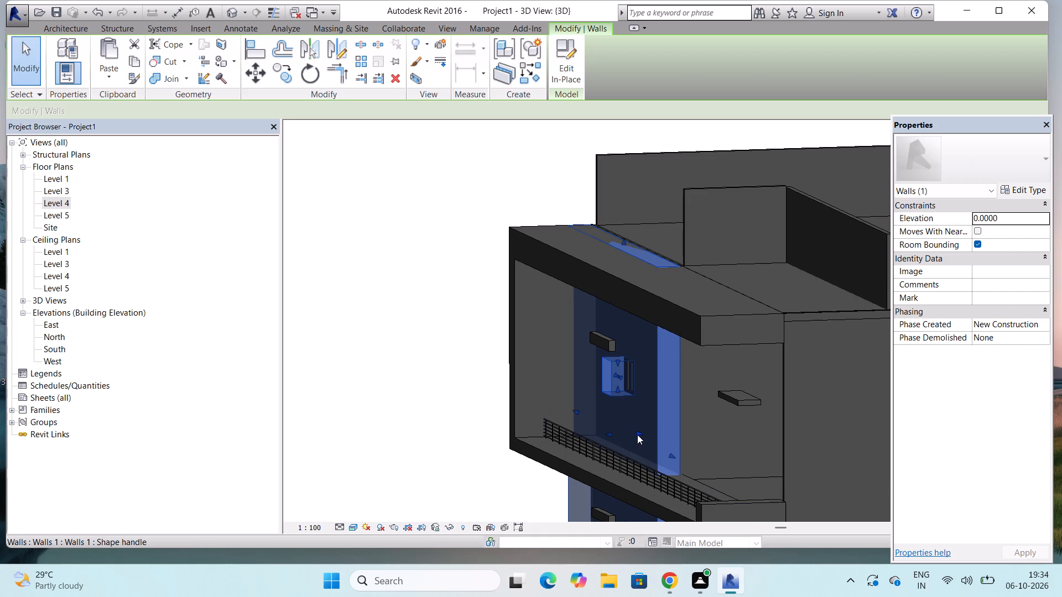
{"action": "scroll", "coordinate": [642, 433], "scroll_direction": "up", "scroll_amount": 2}
{"action": "left_click_drag", "start_coordinate": [638, 433], "coordinate": [591, 448]}
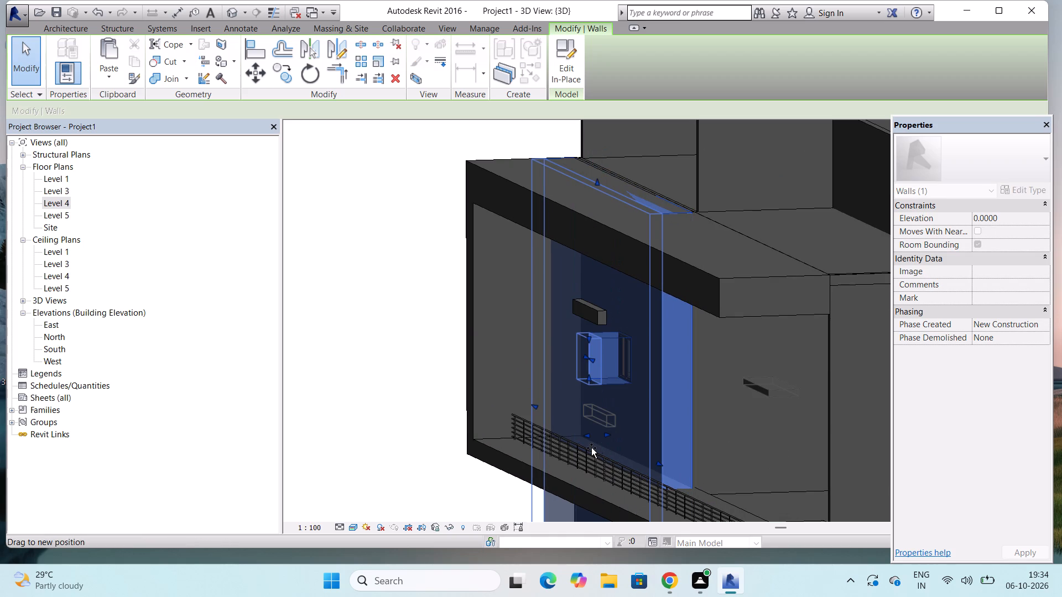
{"action": "left_click_drag", "start_coordinate": [591, 448], "coordinate": [607, 447]}
{"action": "scroll", "coordinate": [582, 391], "scroll_direction": "down", "scroll_amount": 3}
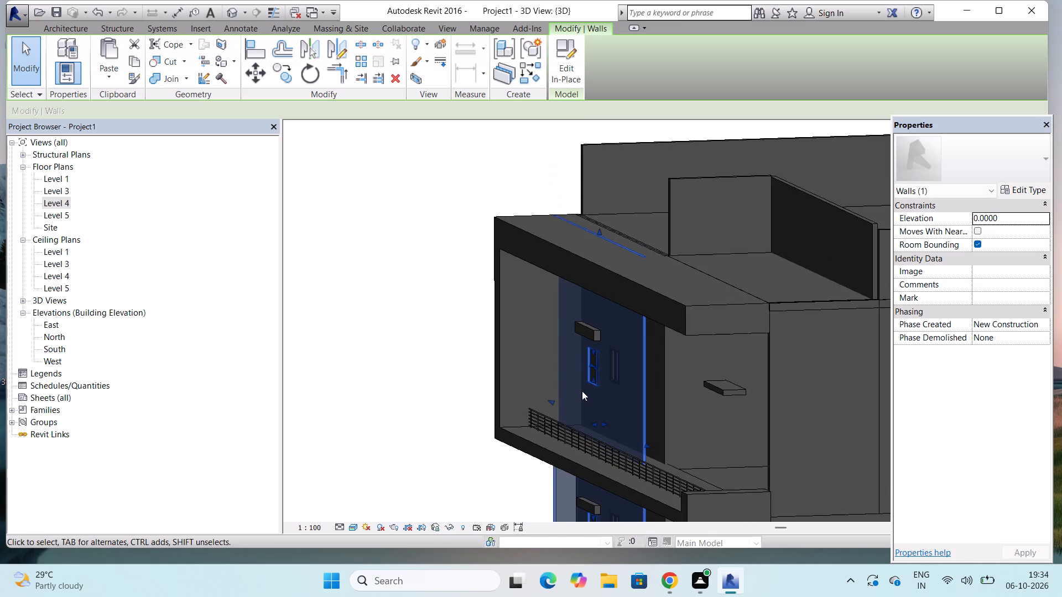
Raise the top of the second-floor front wall behind the facade wall to an unconnected height of about 10.66.
{"action": "left_click", "coordinate": [650, 366]}
{"action": "scroll", "coordinate": [626, 218], "scroll_direction": "up", "scroll_amount": 4}
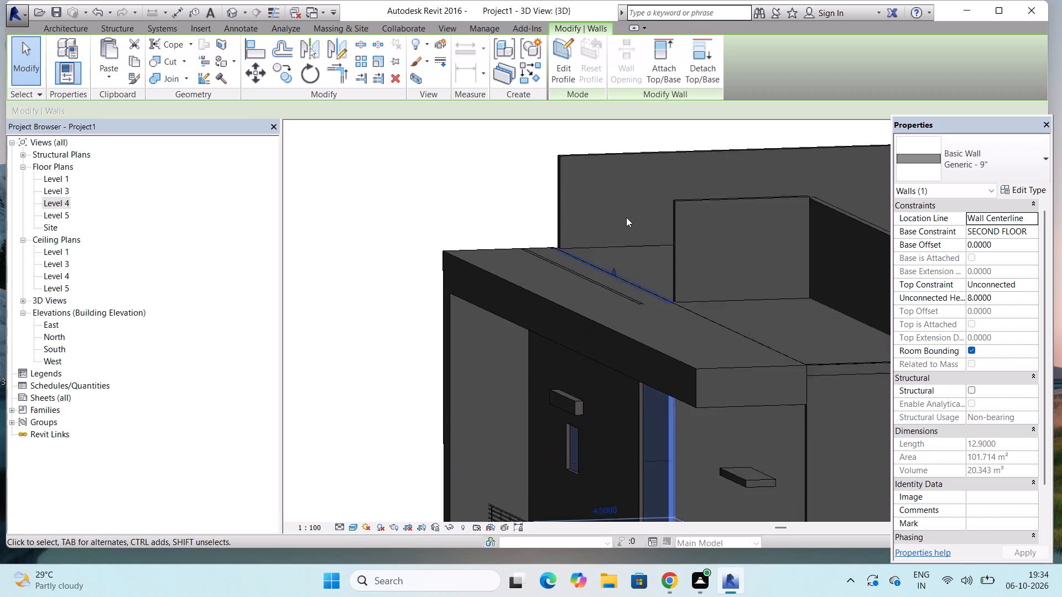
{"action": "left_click_drag", "start_coordinate": [610, 277], "coordinate": [616, 262]}
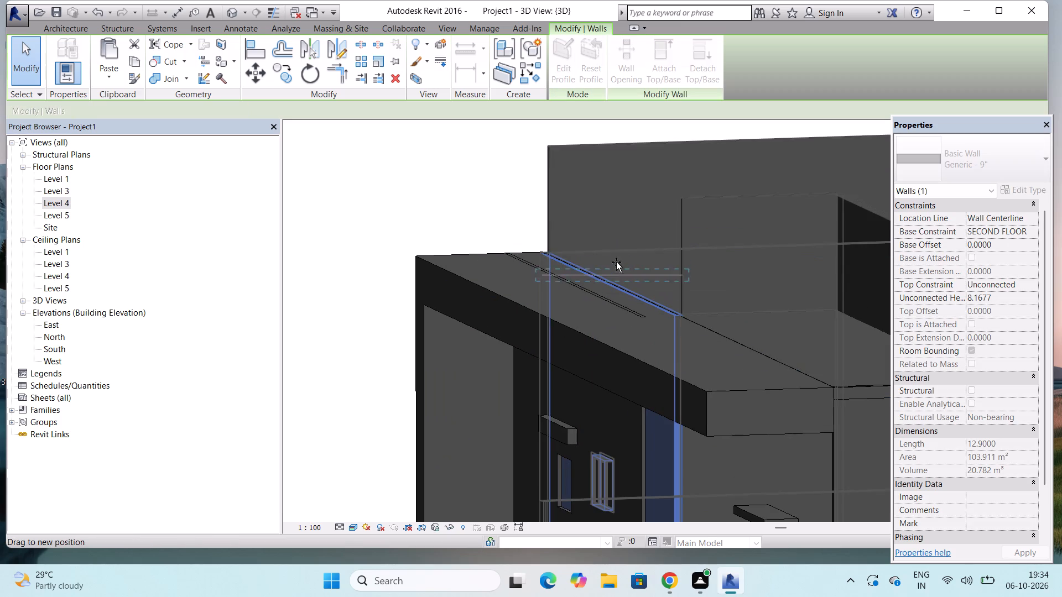
{"action": "left_click_drag", "start_coordinate": [616, 262], "coordinate": [632, 192]}
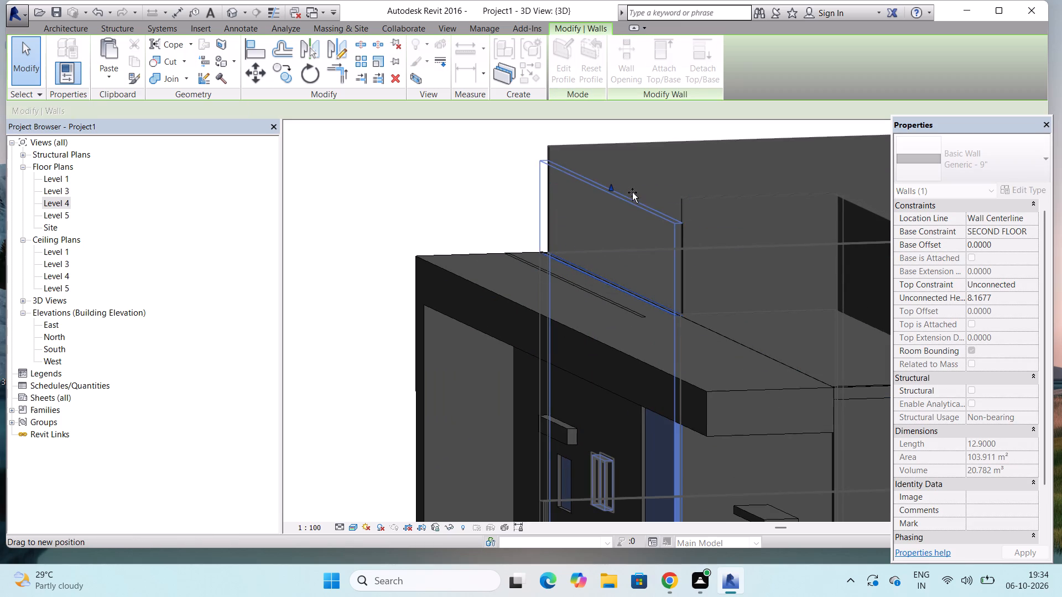
{"action": "left_click_drag", "start_coordinate": [632, 192], "coordinate": [639, 174]}
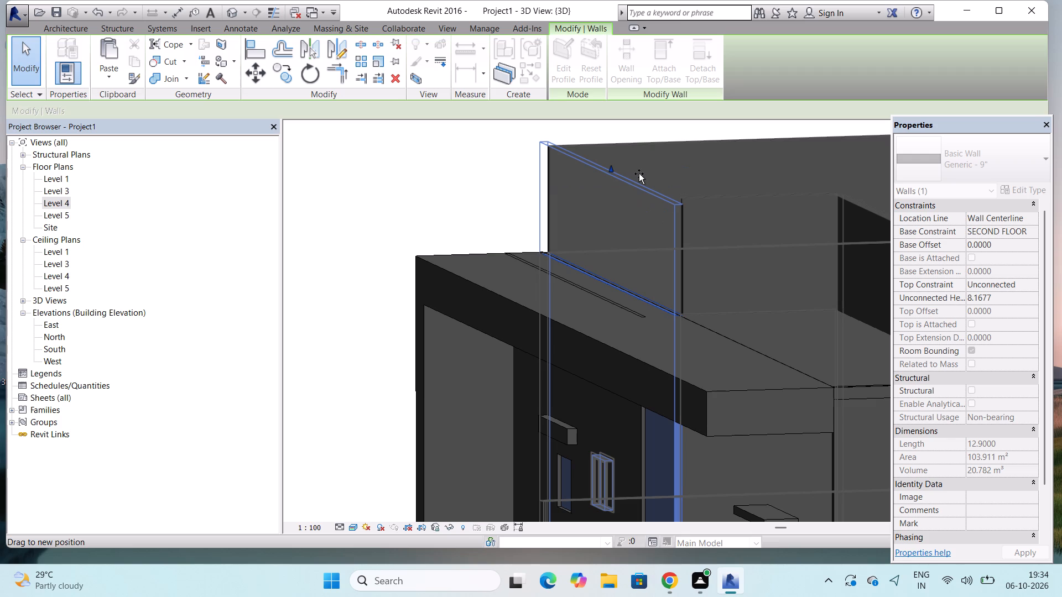
{"action": "left_click_drag", "start_coordinate": [639, 174], "coordinate": [639, 176]}
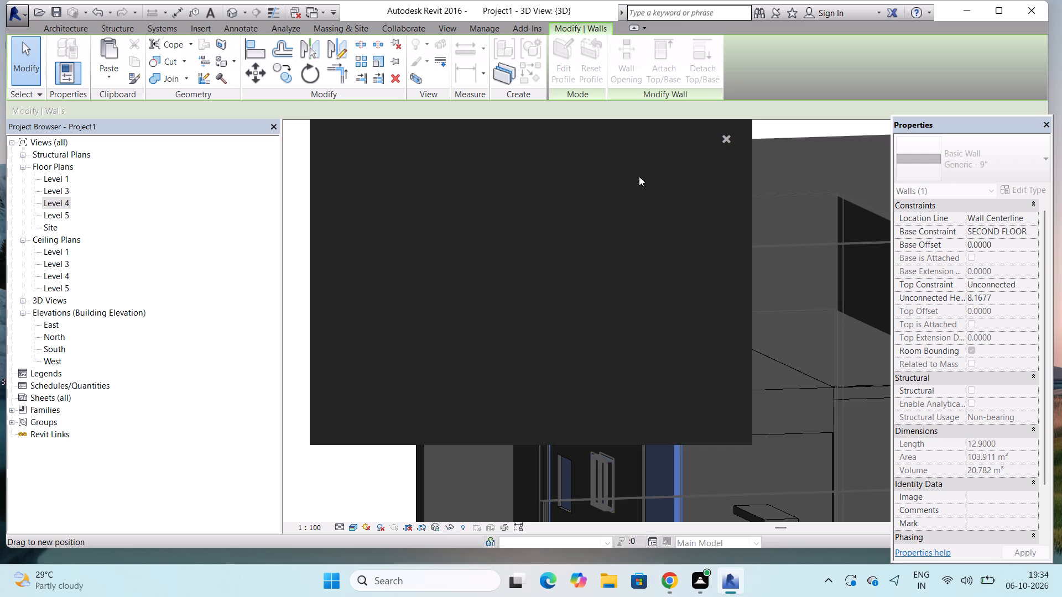
{"action": "left_click", "coordinate": [723, 135]}
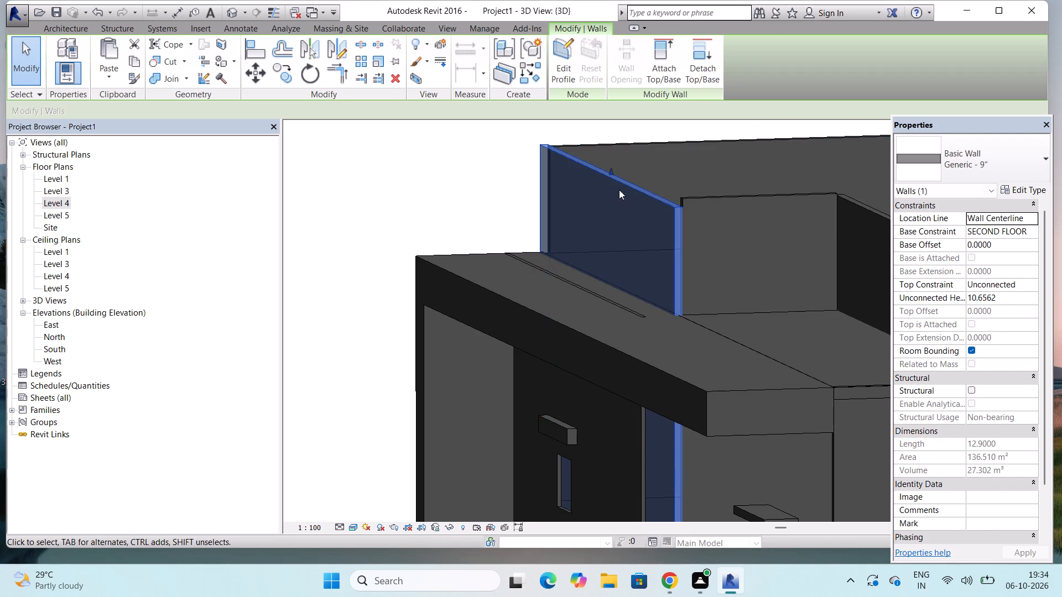
Fine-tune the front wall's top to an unconnected height of about 10.86, near the top of the recess side wall.
{"action": "scroll", "coordinate": [607, 158], "scroll_direction": "up", "scroll_amount": 4}
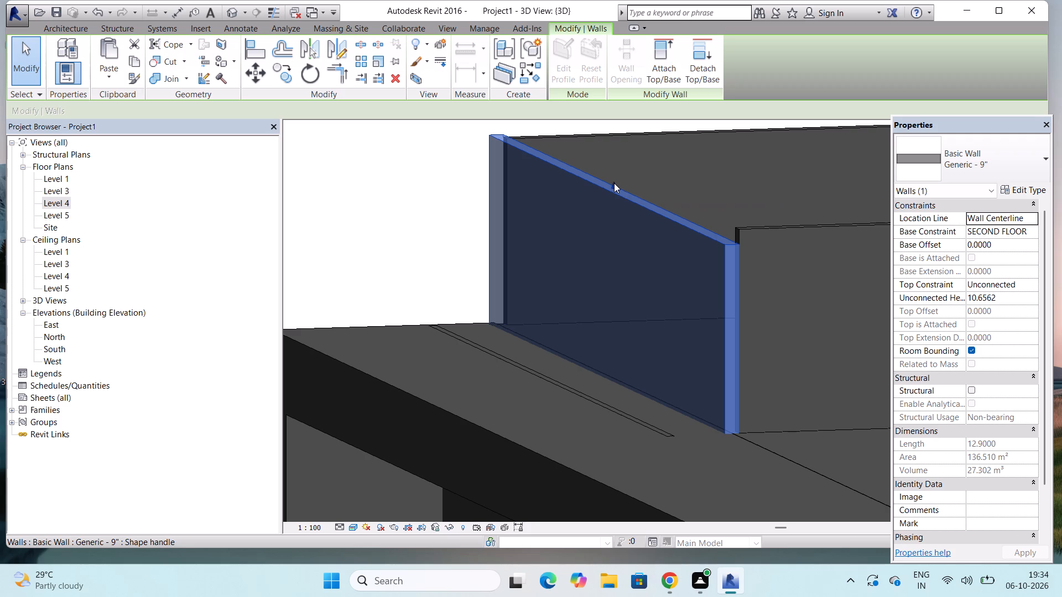
{"action": "left_click_drag", "start_coordinate": [614, 183], "coordinate": [615, 175]}
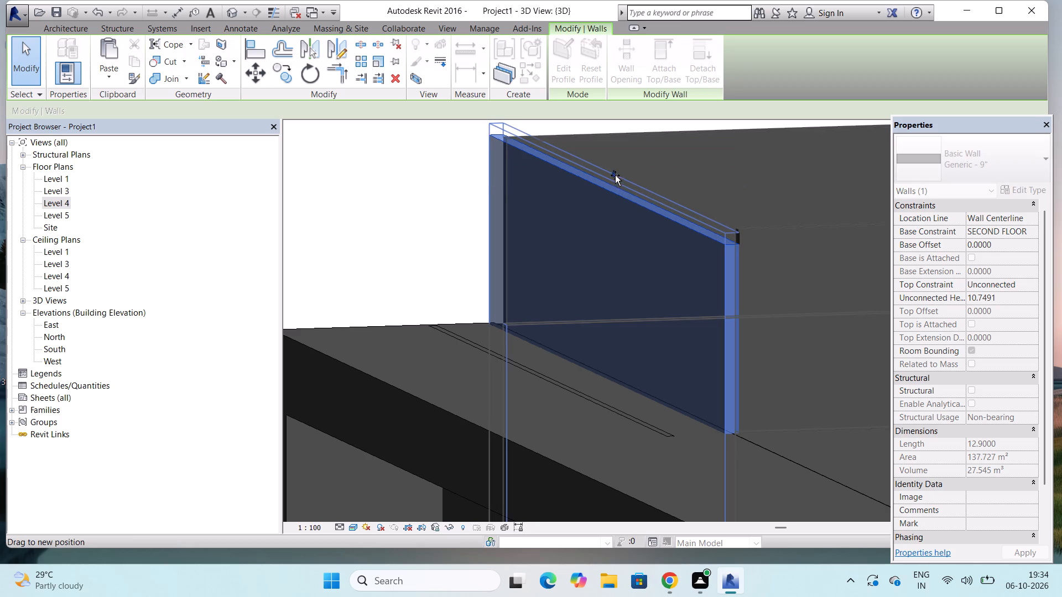
{"action": "left_click_drag", "start_coordinate": [615, 175], "coordinate": [616, 175]}
Raise the top of the 30-long second-floor side wall adjoining the front wall to an unconnected height of about 10.79.
{"action": "scroll", "coordinate": [687, 245], "scroll_direction": "down", "scroll_amount": 1}
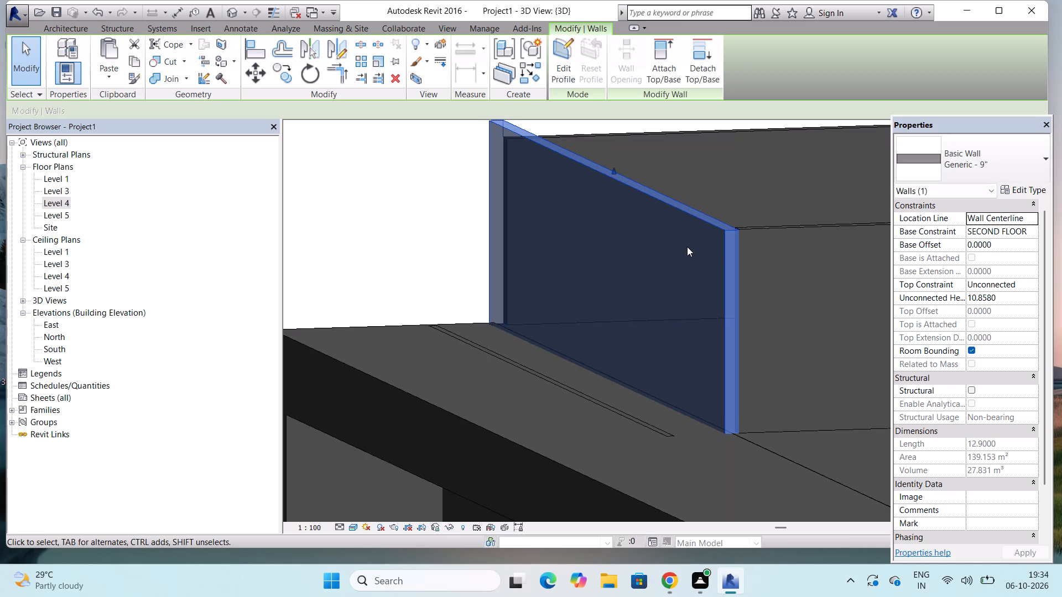
{"action": "scroll", "coordinate": [687, 247], "scroll_direction": "down", "scroll_amount": 2}
{"action": "scroll", "coordinate": [702, 202], "scroll_direction": "down", "scroll_amount": 4}
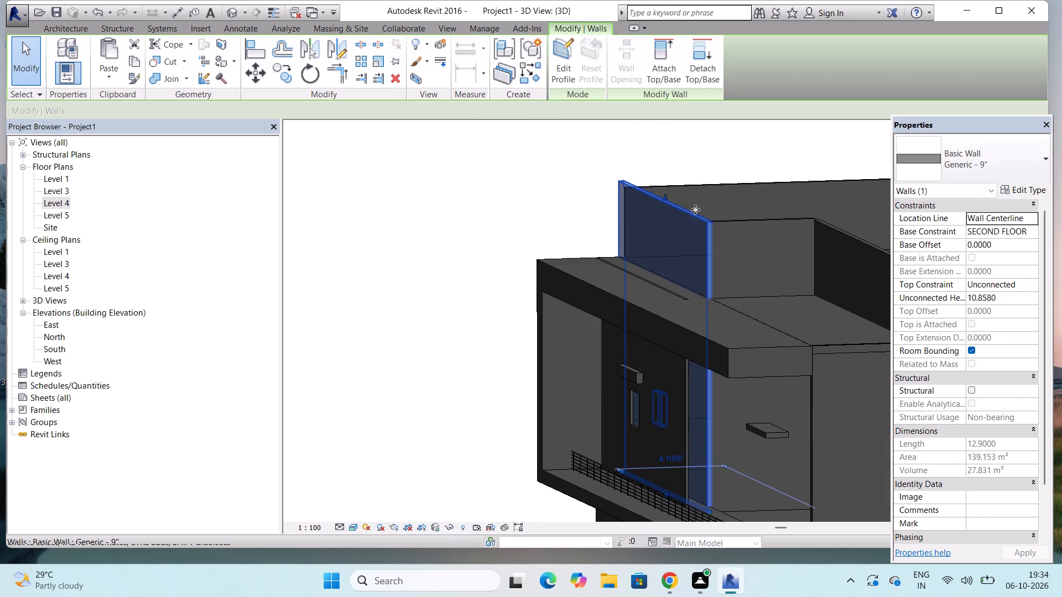
{"action": "scroll", "coordinate": [756, 185], "scroll_direction": "up", "scroll_amount": 3}
{"action": "left_click", "coordinate": [758, 180]}
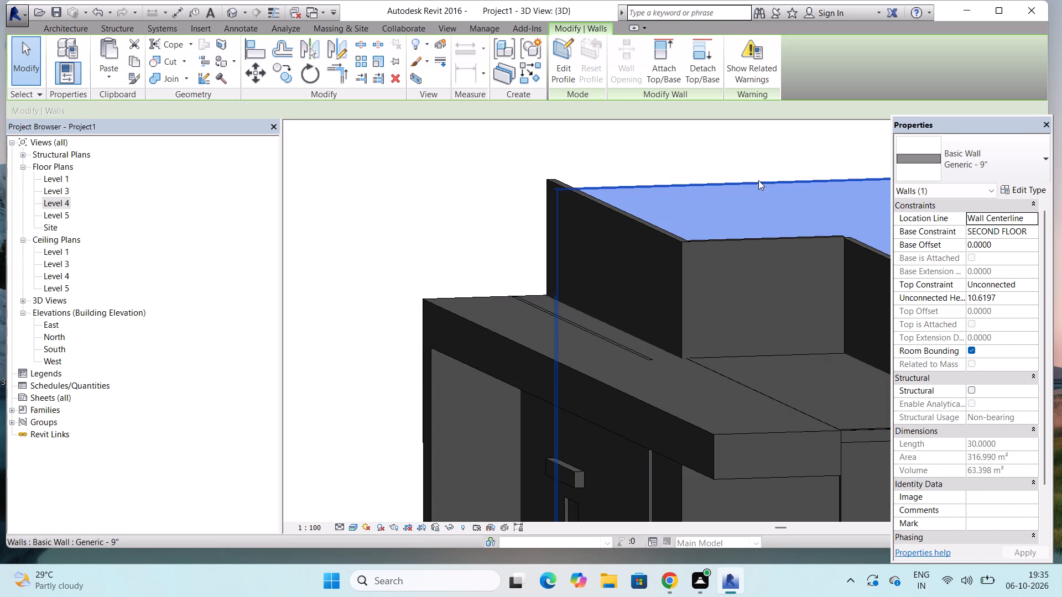
{"action": "scroll", "coordinate": [680, 227], "scroll_direction": "down", "scroll_amount": 10}
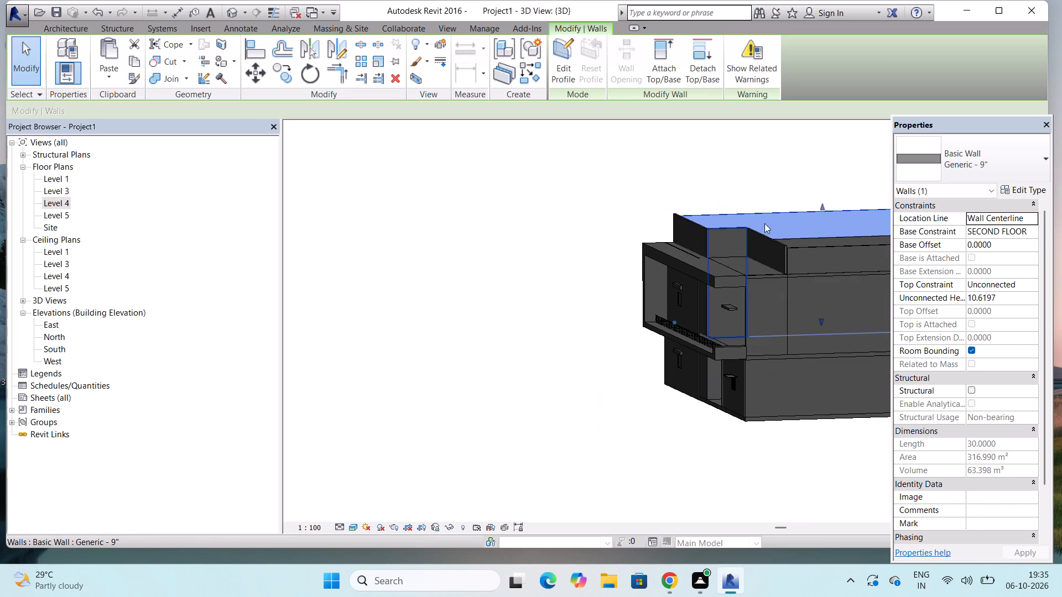
{"action": "scroll", "coordinate": [848, 183], "scroll_direction": "up", "scroll_amount": 3}
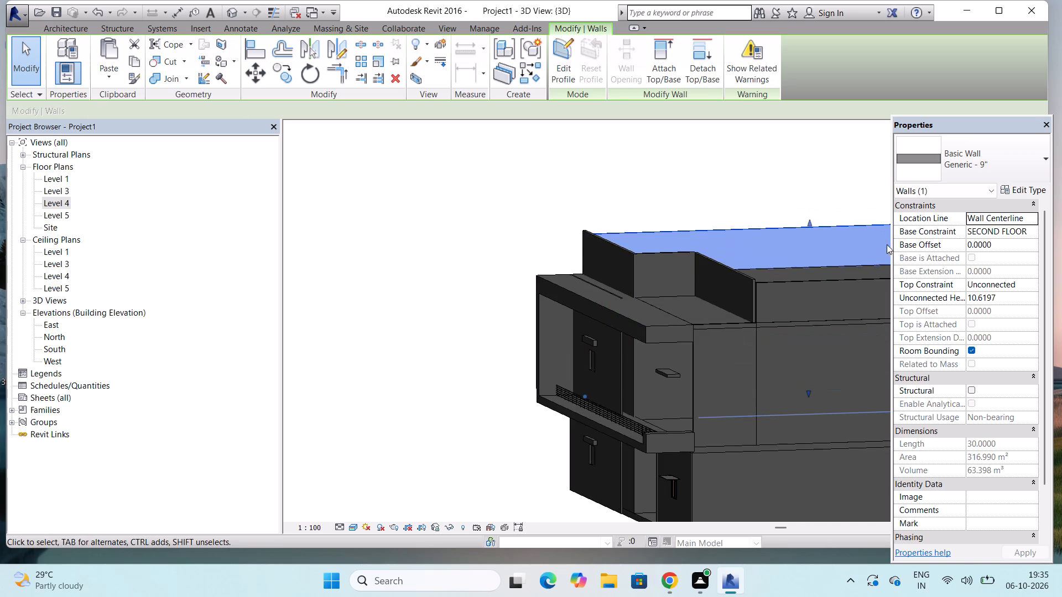
{"action": "middle_click_drag", "start_coordinate": [860, 244], "coordinate": [798, 269], "text": "shift"}
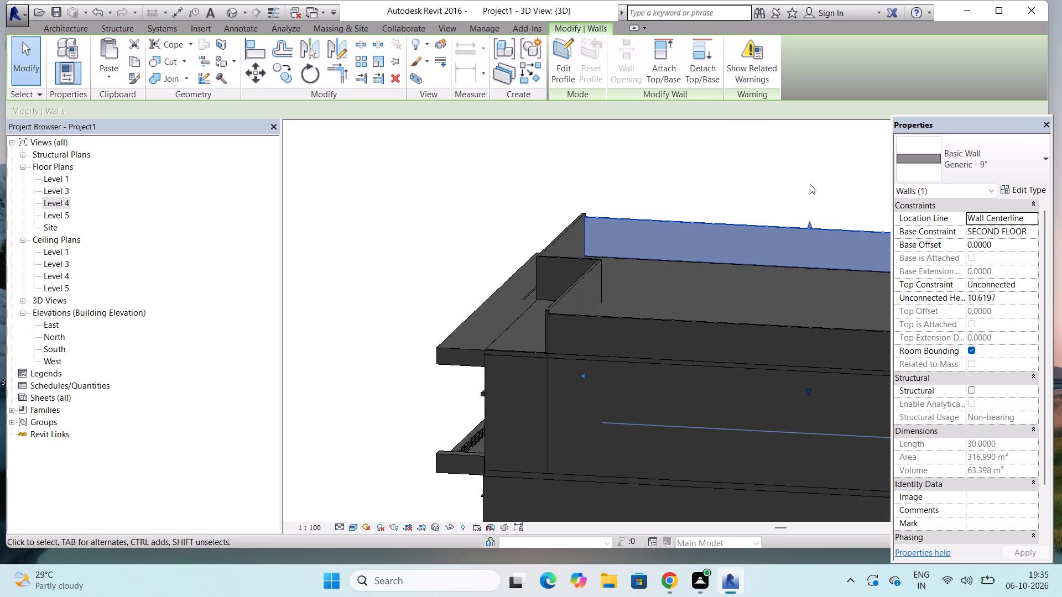
{"action": "left_click", "coordinate": [810, 223]}
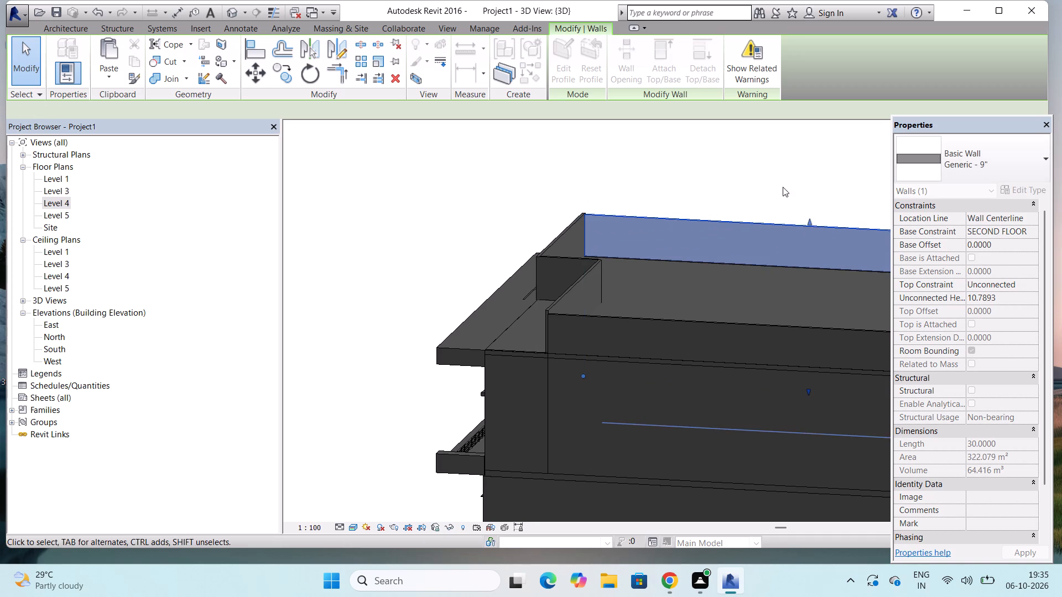
{"action": "scroll", "coordinate": [742, 154], "scroll_direction": "down", "scroll_amount": 7}
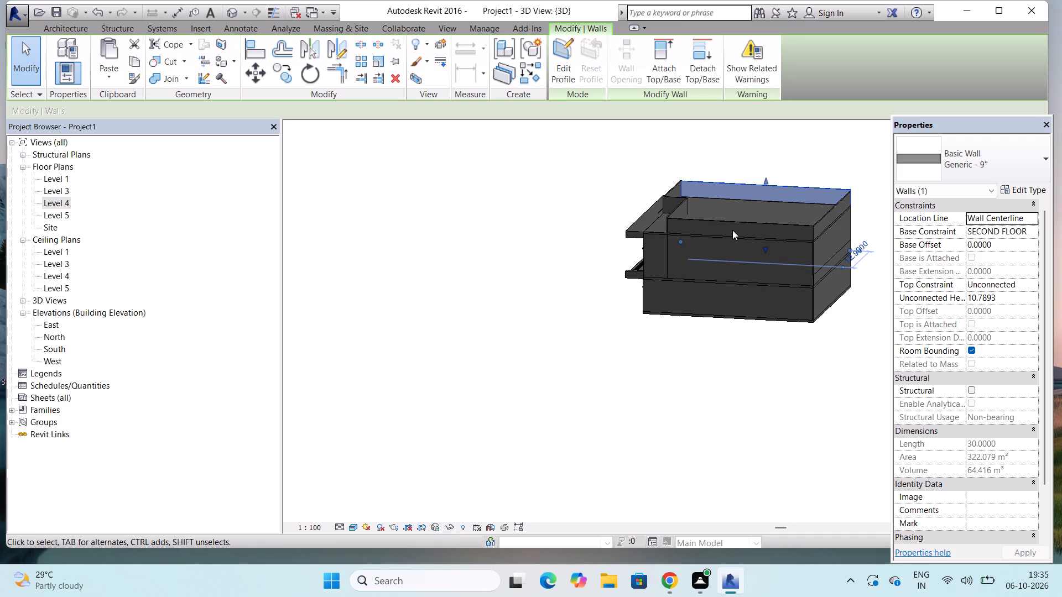
{"action": "key", "text": "Escape"}
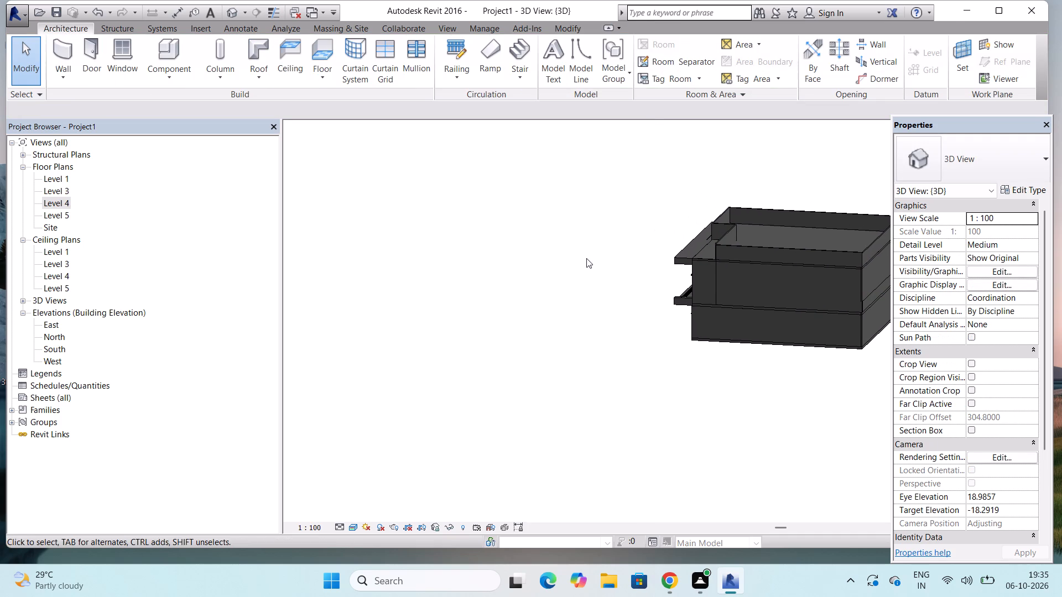
In the Level 3 floor plan, thicken the in-place facade wall by pulling its back face to the front wall's outer face.
{"action": "middle_click_drag", "start_coordinate": [586, 258], "coordinate": [804, 270], "text": "shift"}
{"action": "scroll", "coordinate": [748, 226], "scroll_direction": "down", "scroll_amount": 2}
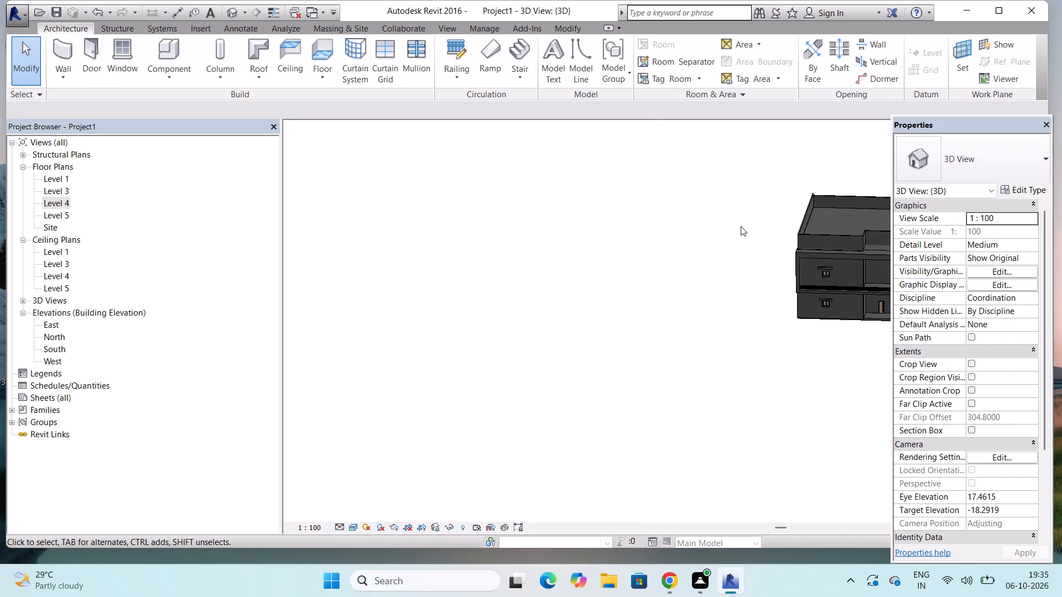
{"action": "scroll", "coordinate": [857, 259], "scroll_direction": "up", "scroll_amount": 12}
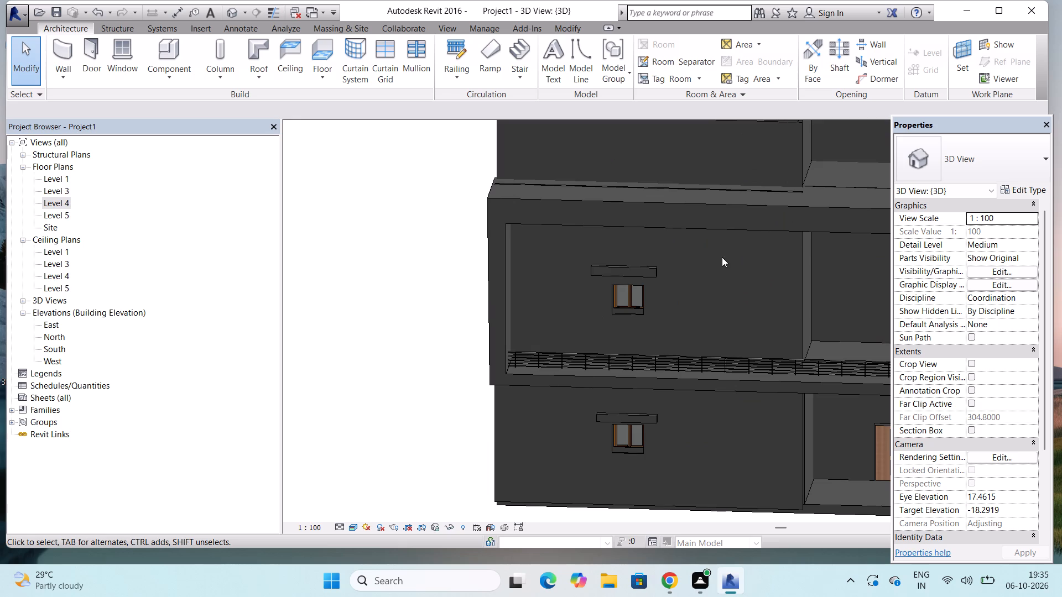
{"action": "scroll", "coordinate": [596, 258], "scroll_direction": "up", "scroll_amount": 3}
{"action": "scroll", "coordinate": [574, 205], "scroll_direction": "down", "scroll_amount": 8}
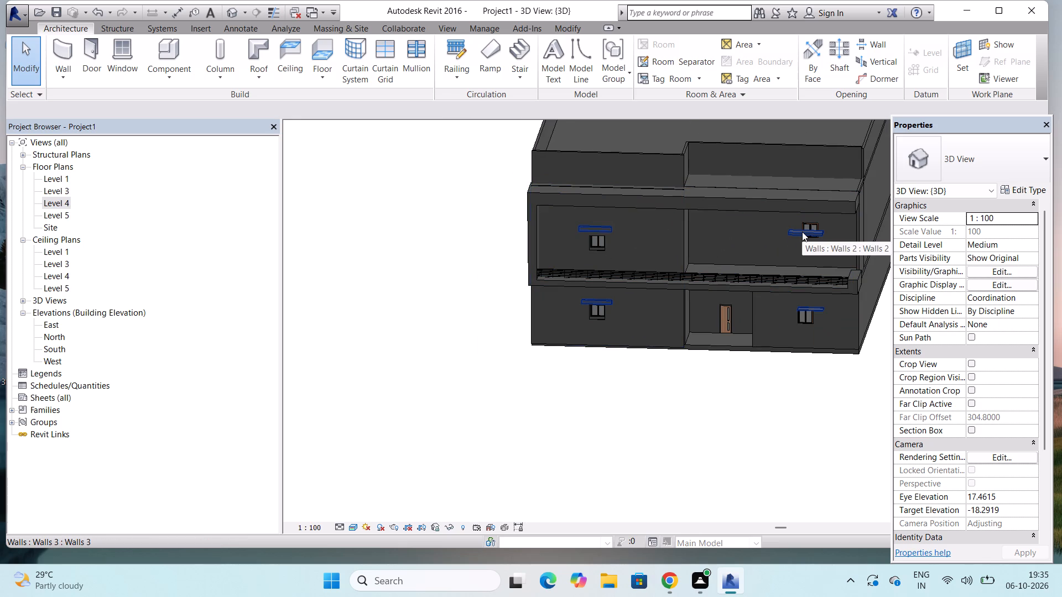
{"action": "left_click", "coordinate": [802, 232]}
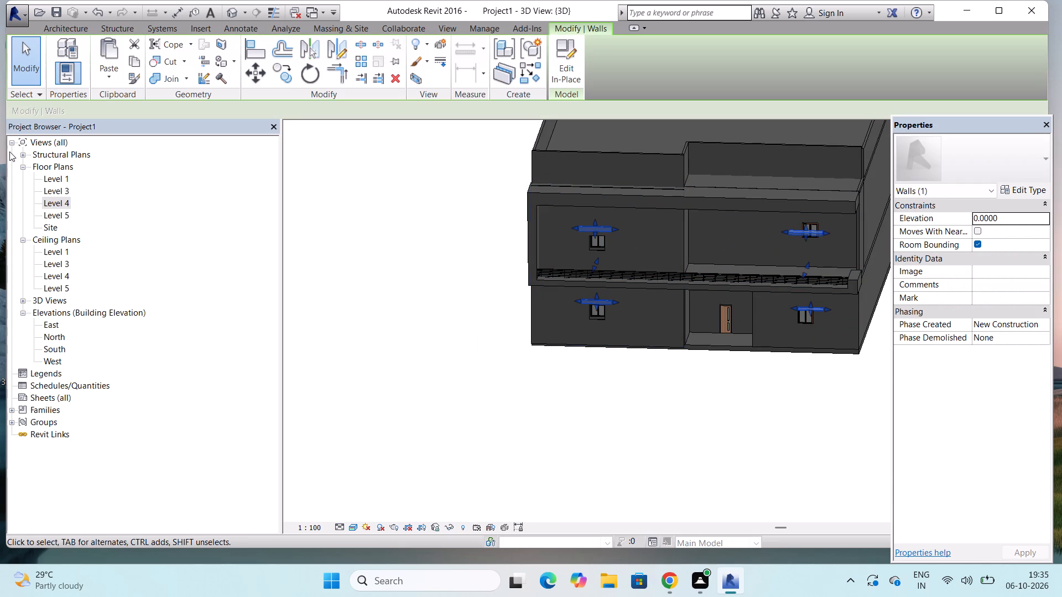
{"action": "double_click", "coordinate": [46, 190]}
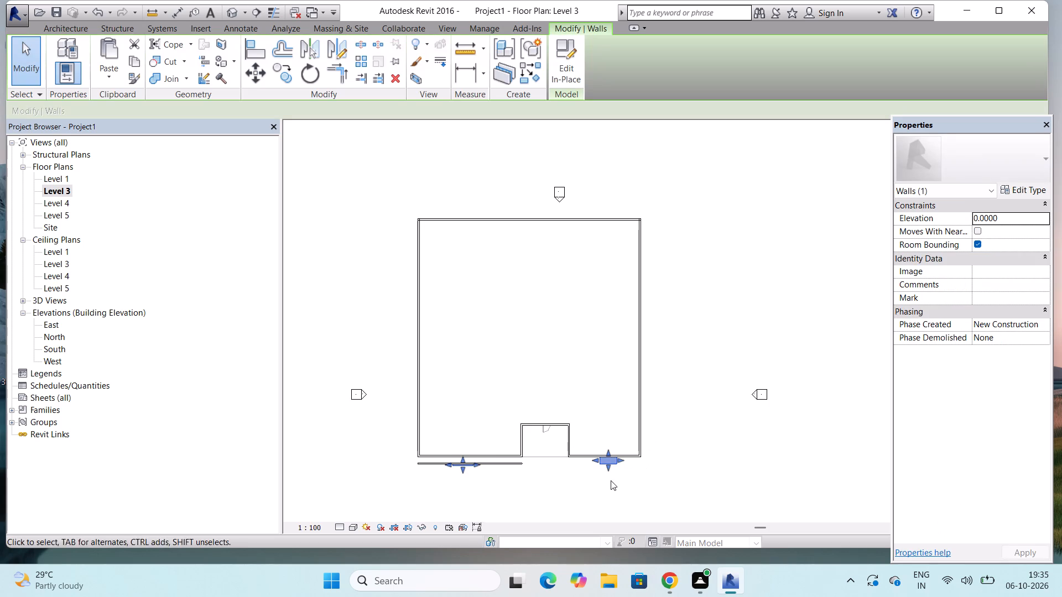
{"action": "scroll", "coordinate": [466, 451], "scroll_direction": "up", "scroll_amount": 5}
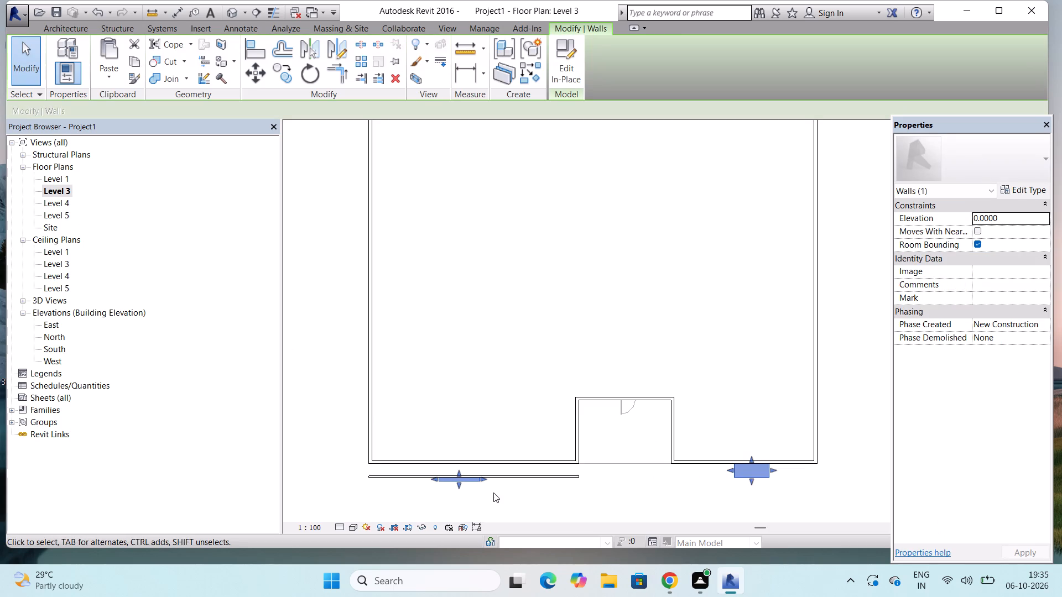
{"action": "scroll", "coordinate": [505, 483], "scroll_direction": "up", "scroll_amount": 4}
{"action": "left_click", "coordinate": [521, 470]}
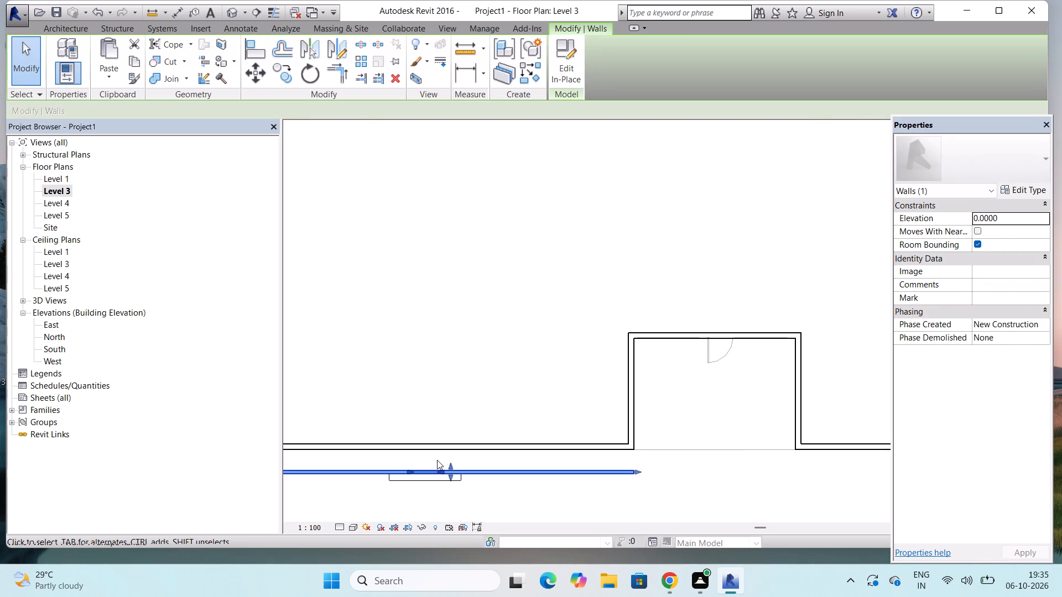
{"action": "left_click_drag", "start_coordinate": [450, 464], "coordinate": [456, 453]}
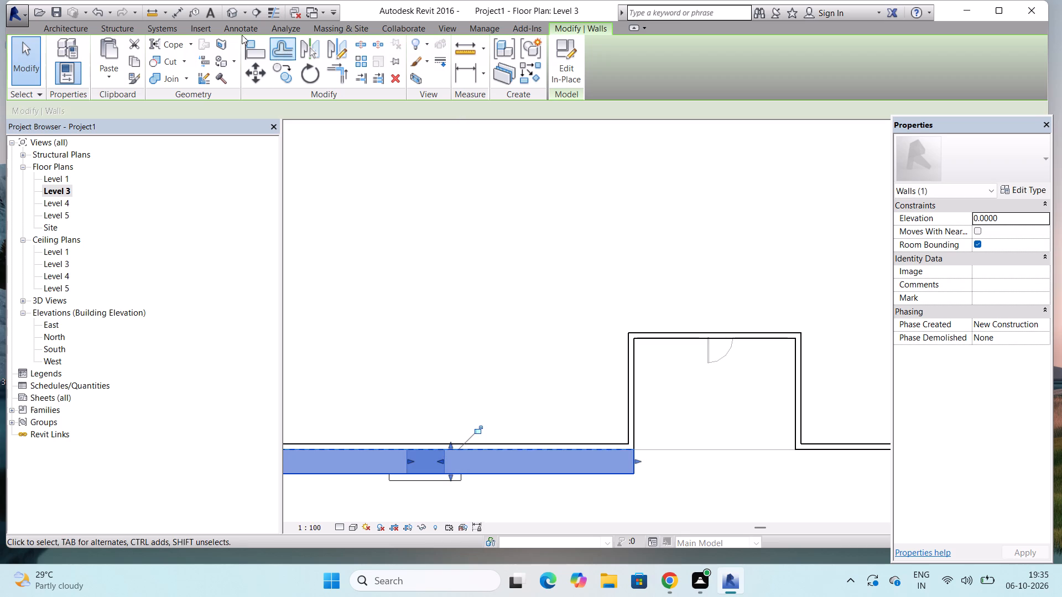
{"action": "scroll", "coordinate": [235, 35], "scroll_direction": "down", "scroll_amount": 4}
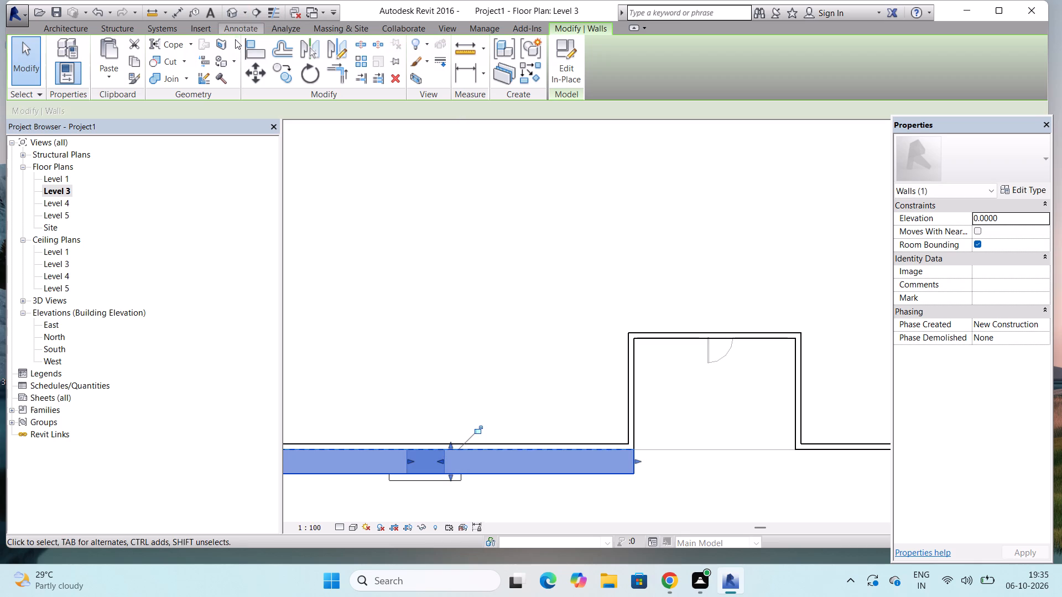
{"action": "scroll", "coordinate": [296, 333], "scroll_direction": "down", "scroll_amount": 5}
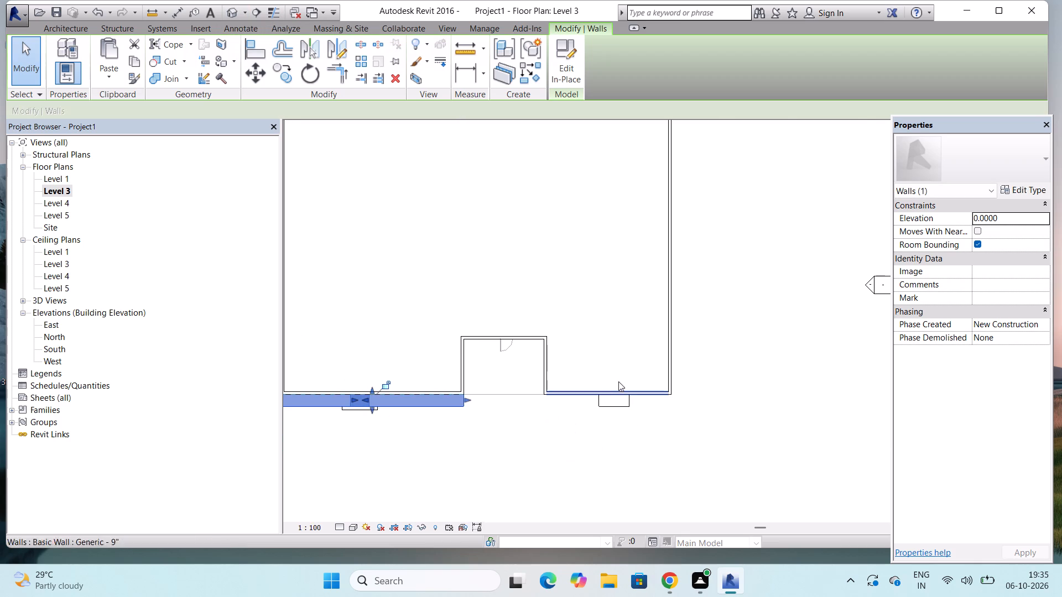
Return to the 3D view and dismiss the Autodesk Genuine notification card.
{"action": "left_click", "coordinate": [236, 9]}
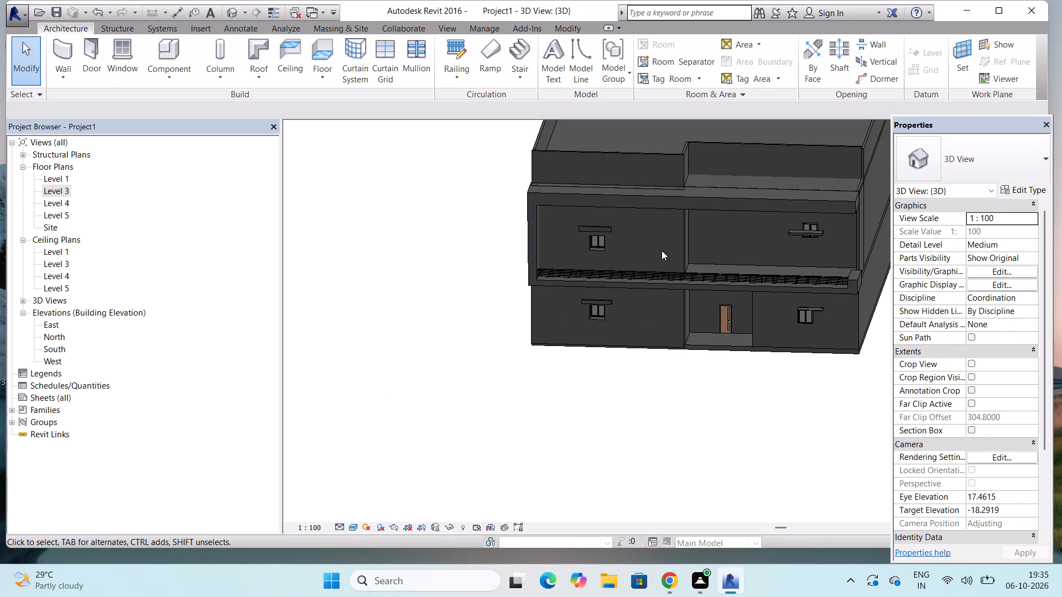
{"action": "scroll", "coordinate": [633, 240], "scroll_direction": "up", "scroll_amount": 7}
{"action": "scroll", "coordinate": [542, 239], "scroll_direction": "down", "scroll_amount": 5}
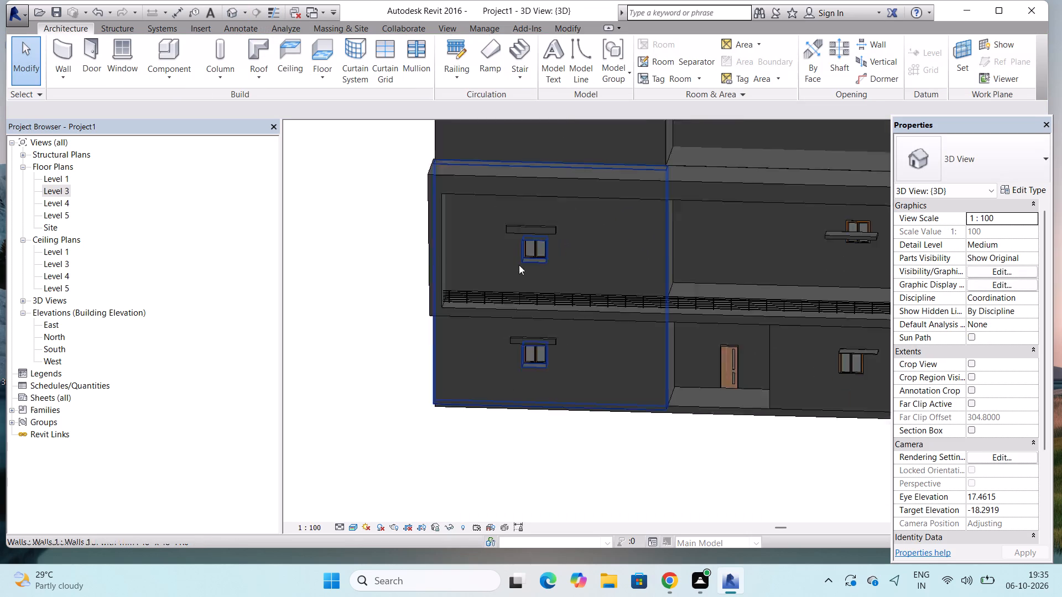
{"action": "scroll", "coordinate": [514, 269], "scroll_direction": "down", "scroll_amount": 4}
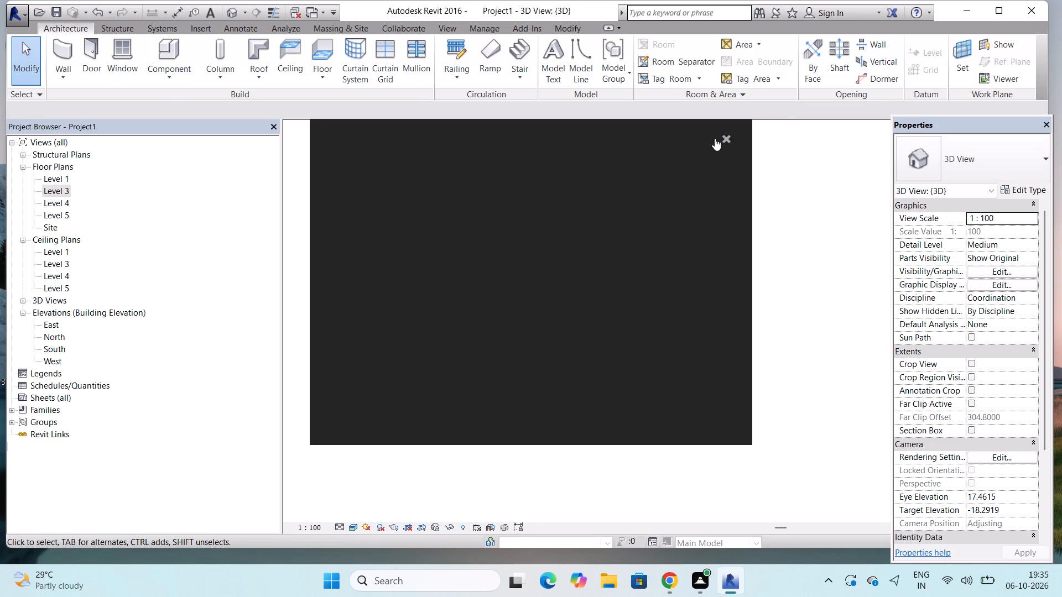
{"action": "left_click", "coordinate": [723, 137]}
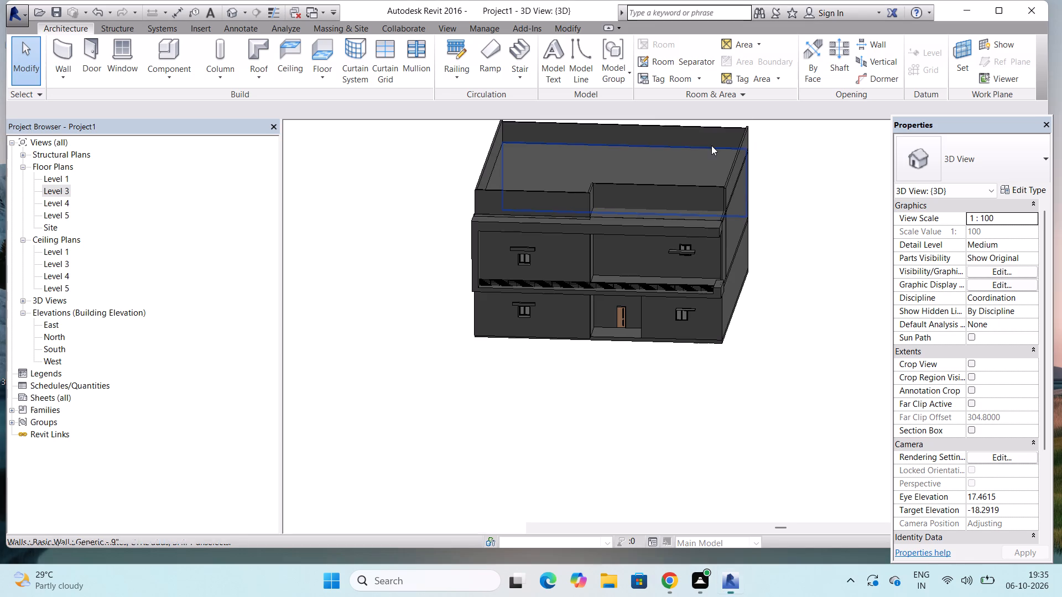
Shift the in-place sunshade of the upper-floor window in the set-back bay up to the window head by raising its top and bottom faces.
{"action": "scroll", "coordinate": [648, 311], "scroll_direction": "down", "scroll_amount": 1}
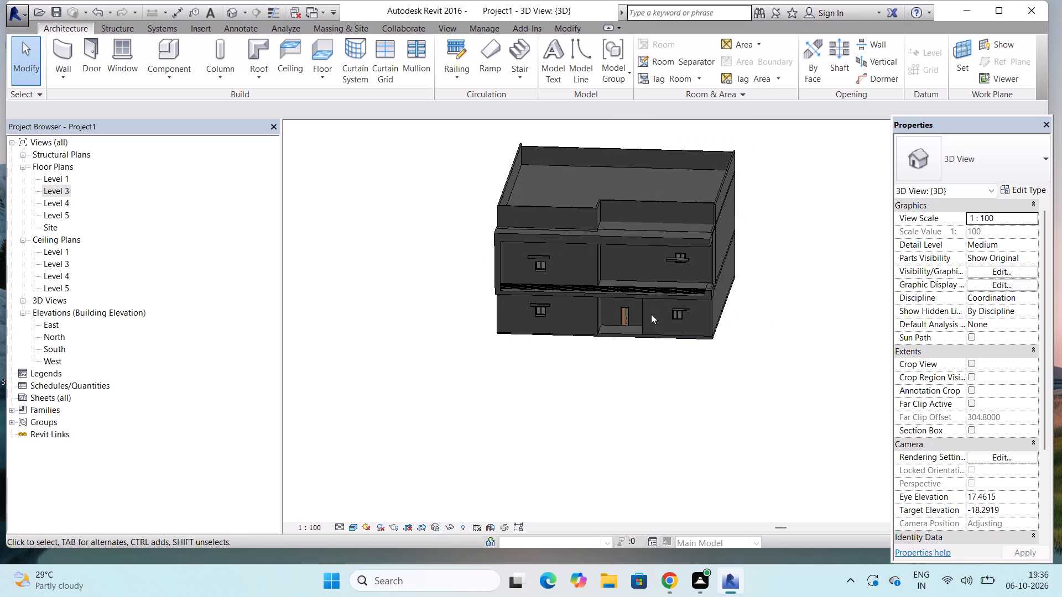
{"action": "middle_click_drag", "start_coordinate": [727, 308], "coordinate": [727, 301], "text": "shift"}
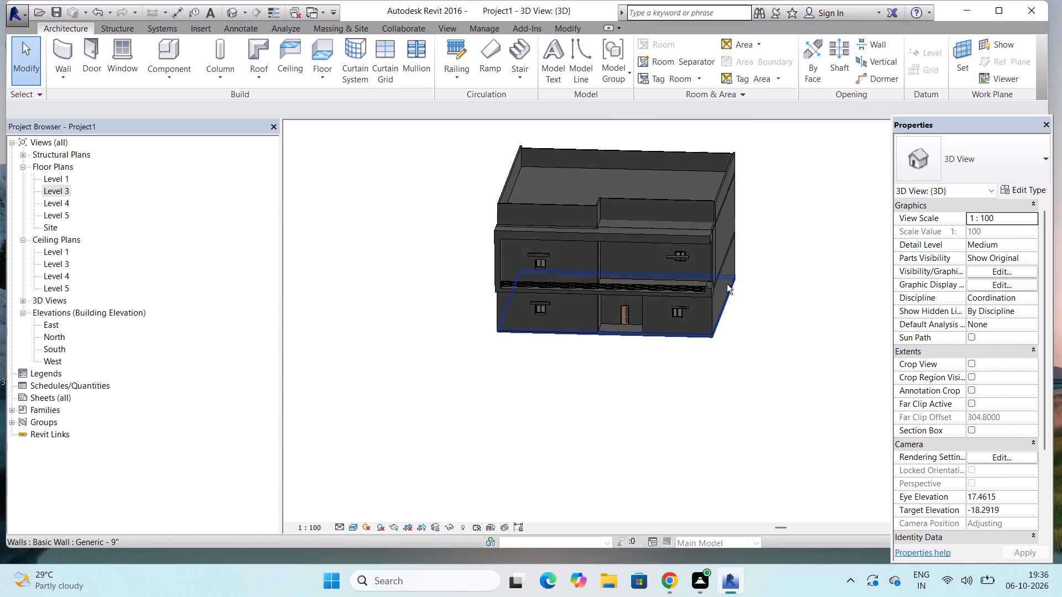
{"action": "middle_click", "coordinate": [749, 196], "text": "shift"}
{"action": "scroll", "coordinate": [707, 258], "scroll_direction": "up", "scroll_amount": 5}
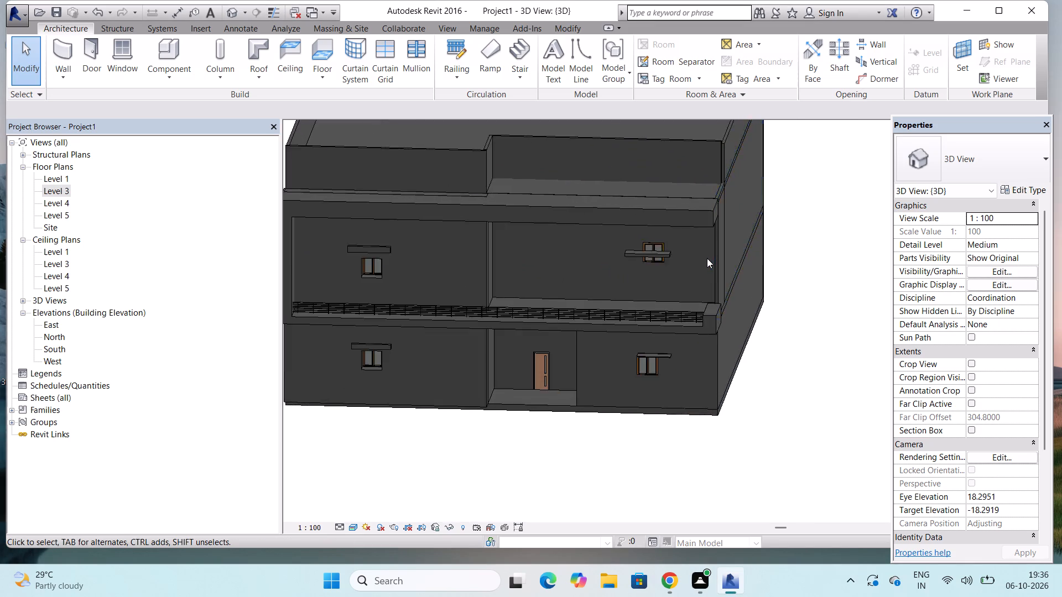
{"action": "scroll", "coordinate": [707, 258], "scroll_direction": "up", "scroll_amount": 7}
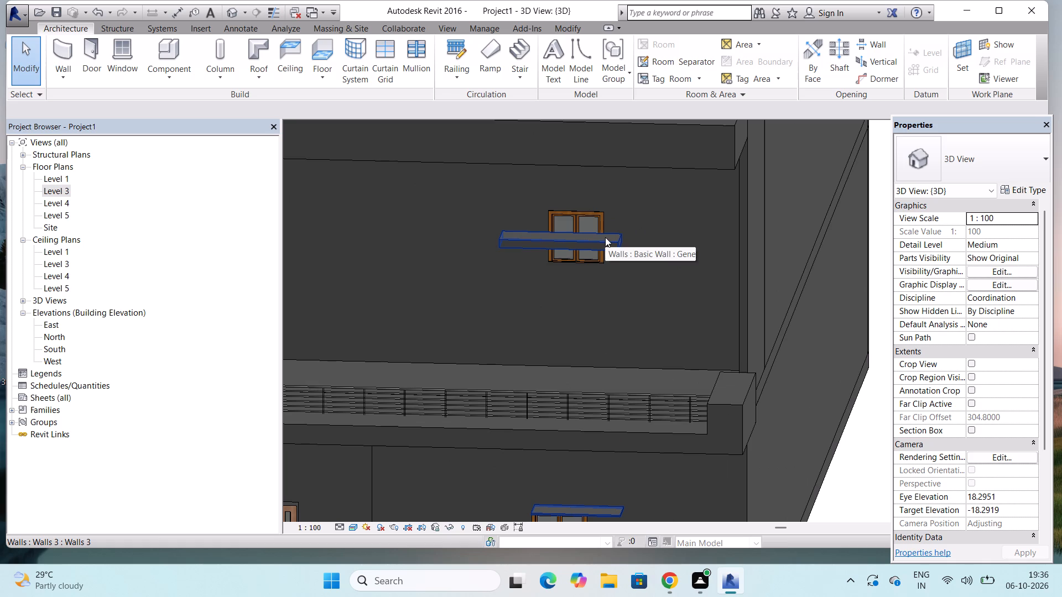
{"action": "left_click", "coordinate": [605, 242]}
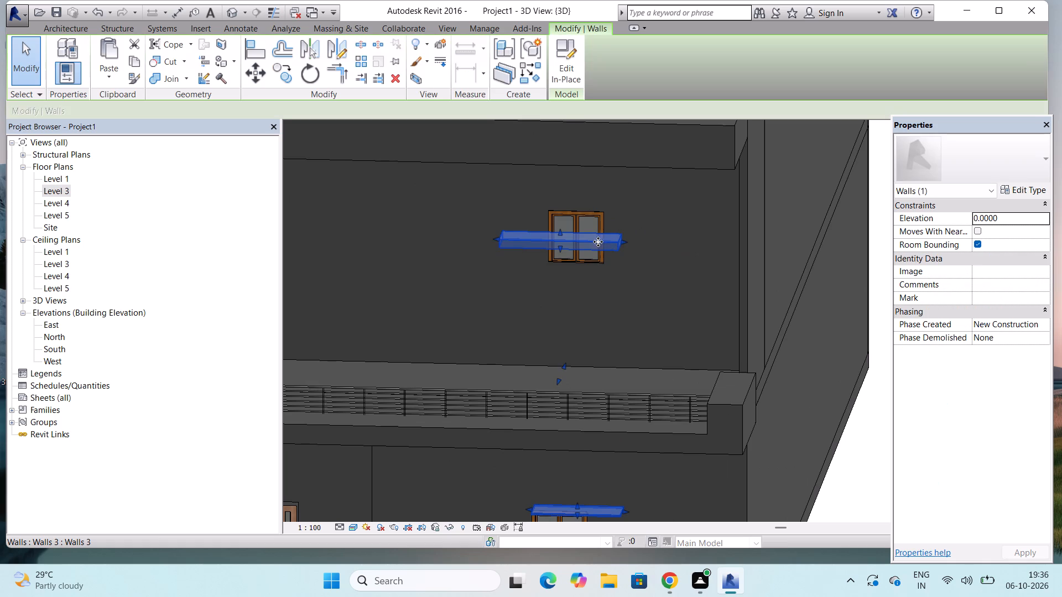
{"action": "scroll", "coordinate": [578, 232], "scroll_direction": "up", "scroll_amount": 4}
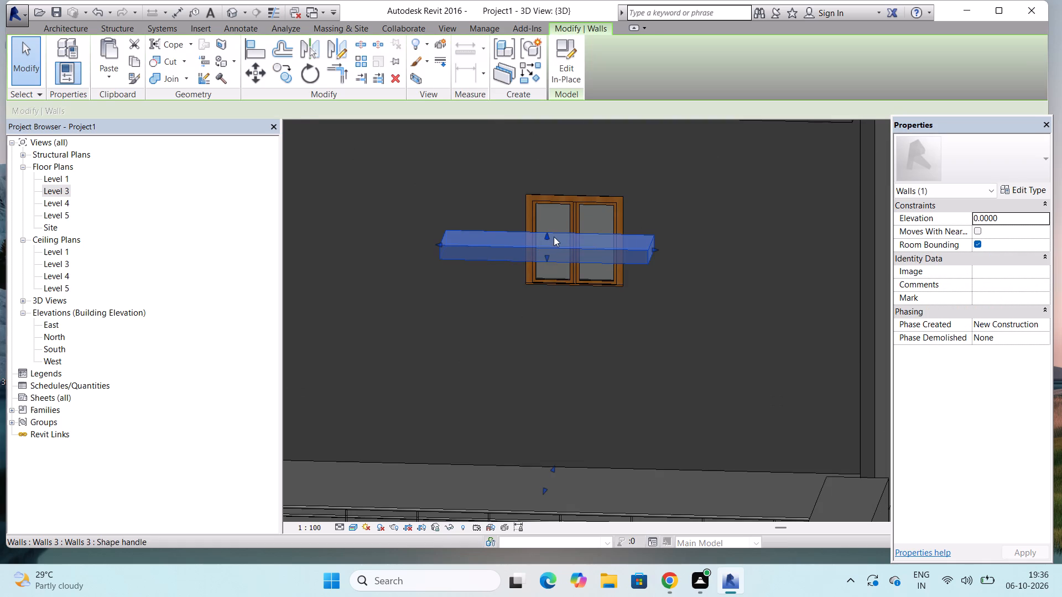
{"action": "left_click_drag", "start_coordinate": [545, 236], "coordinate": [571, 199]}
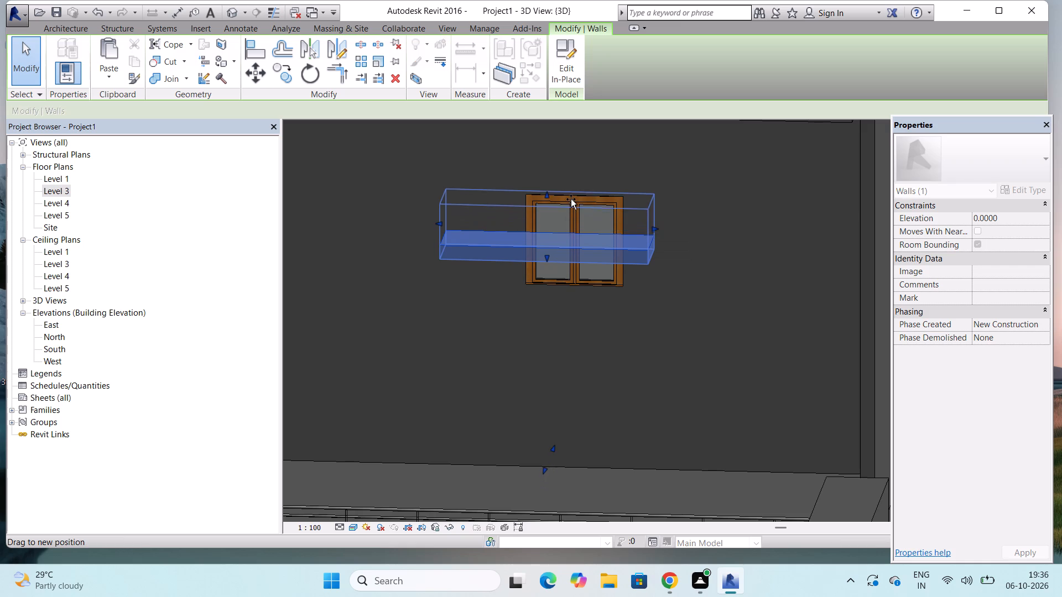
{"action": "left_click_drag", "start_coordinate": [571, 199], "coordinate": [571, 198]}
{"action": "scroll", "coordinate": [571, 198], "scroll_direction": "down", "scroll_amount": 5}
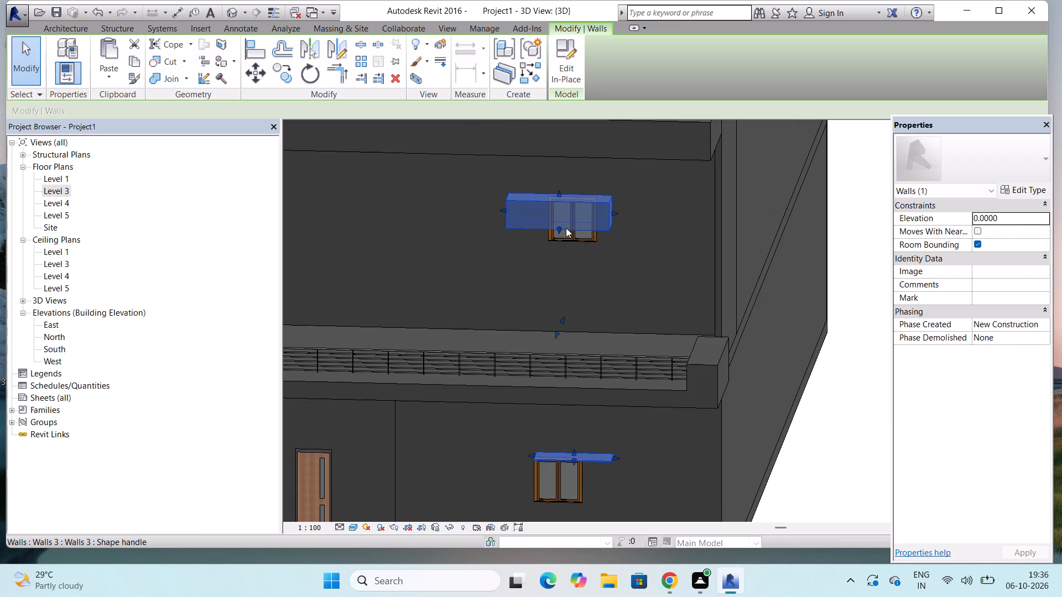
{"action": "left_click_drag", "start_coordinate": [557, 229], "coordinate": [564, 210]}
{"action": "scroll", "coordinate": [564, 210], "scroll_direction": "down", "scroll_amount": 12}
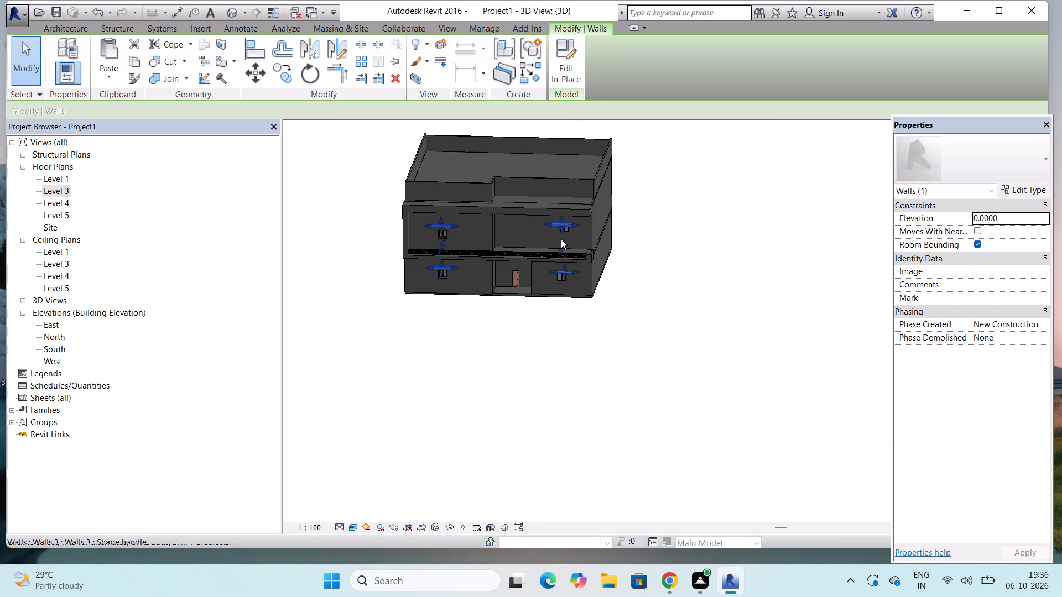
{"action": "key", "text": "Escape"}
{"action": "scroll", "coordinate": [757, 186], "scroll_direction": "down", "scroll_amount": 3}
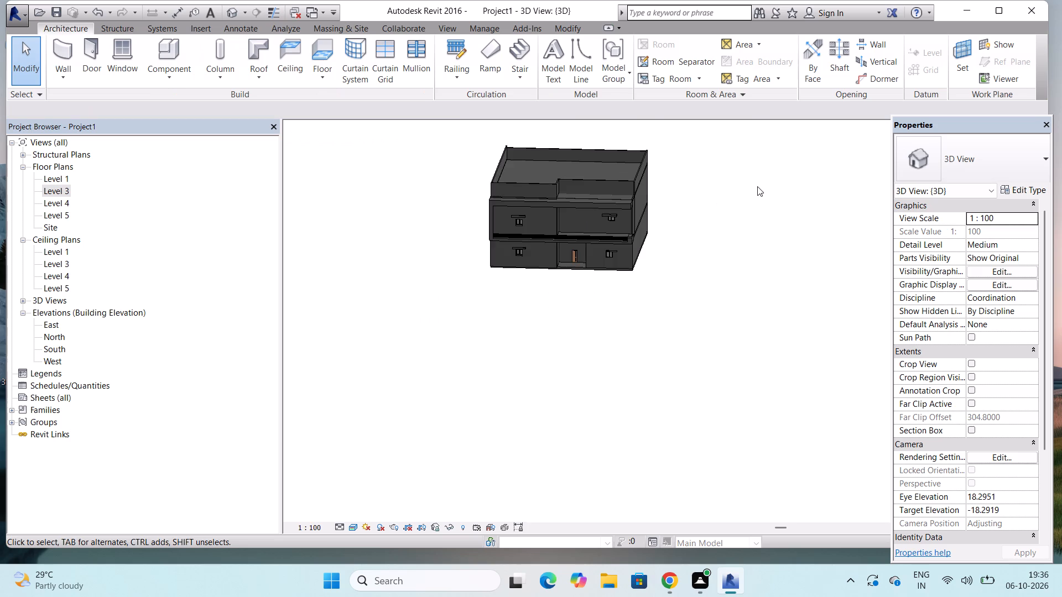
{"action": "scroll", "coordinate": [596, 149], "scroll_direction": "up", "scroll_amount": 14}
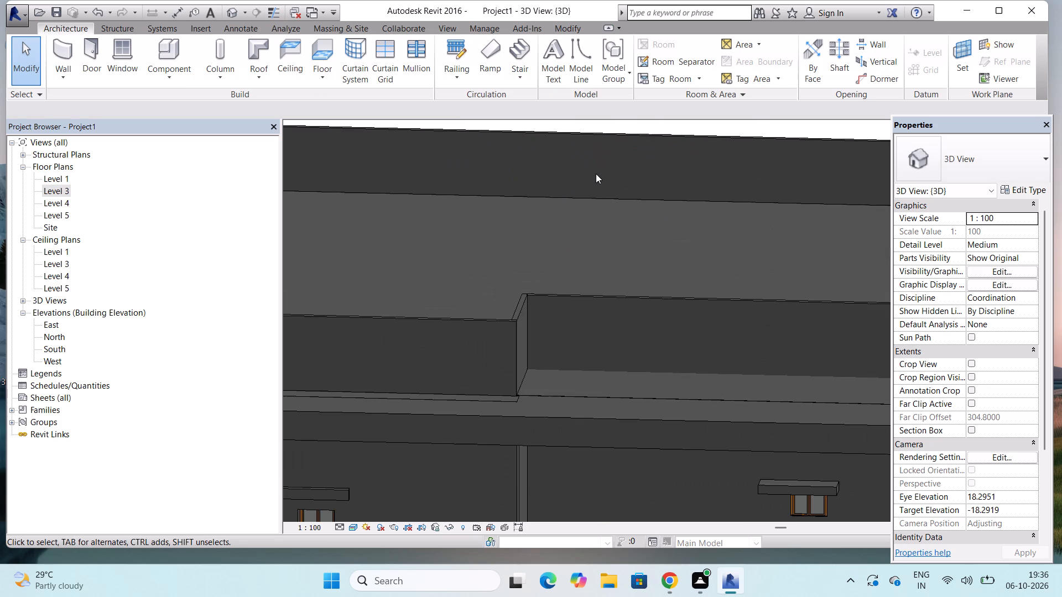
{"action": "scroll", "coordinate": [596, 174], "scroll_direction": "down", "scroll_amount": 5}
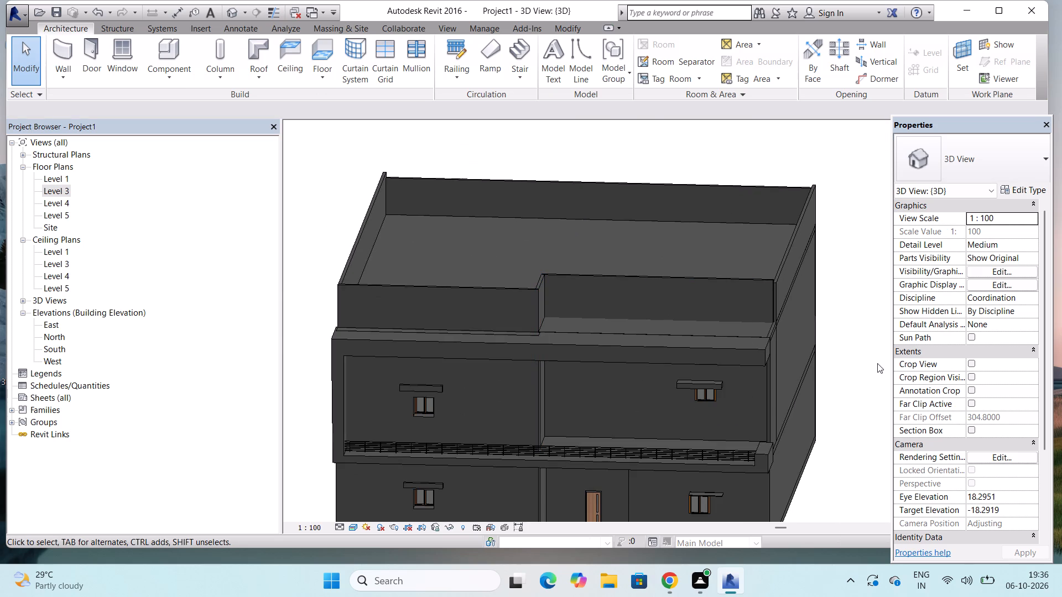
Raise the top of the 28-long second-floor back wall to an unconnected height of about 10.63.
{"action": "middle_click_drag", "start_coordinate": [863, 362], "coordinate": [863, 354], "text": "shift"}
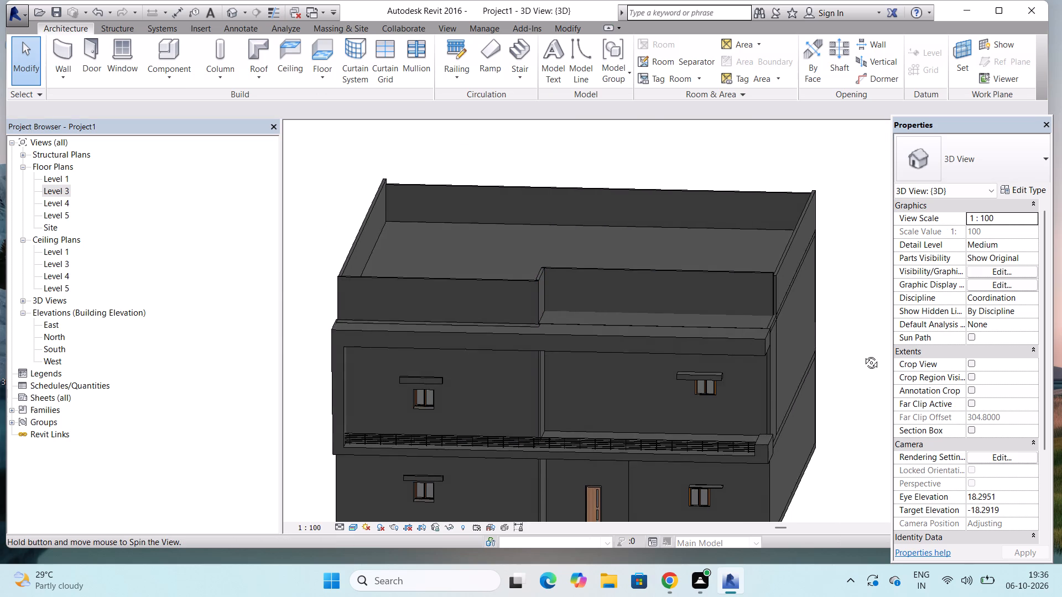
{"action": "middle_click_drag", "start_coordinate": [863, 354], "coordinate": [867, 314], "text": "shift"}
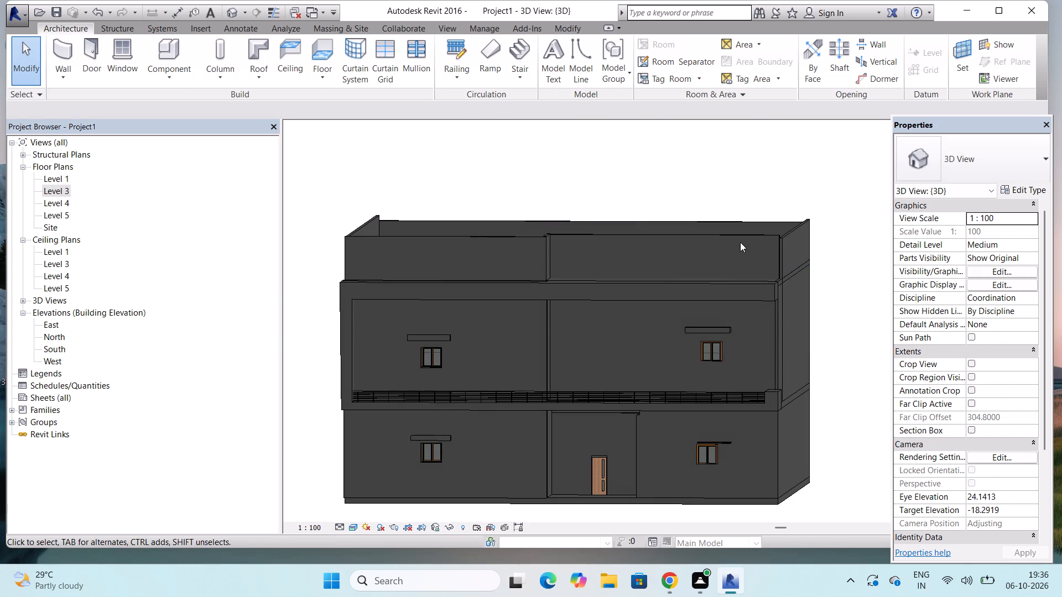
{"action": "scroll", "coordinate": [665, 216], "scroll_direction": "up", "scroll_amount": 2}
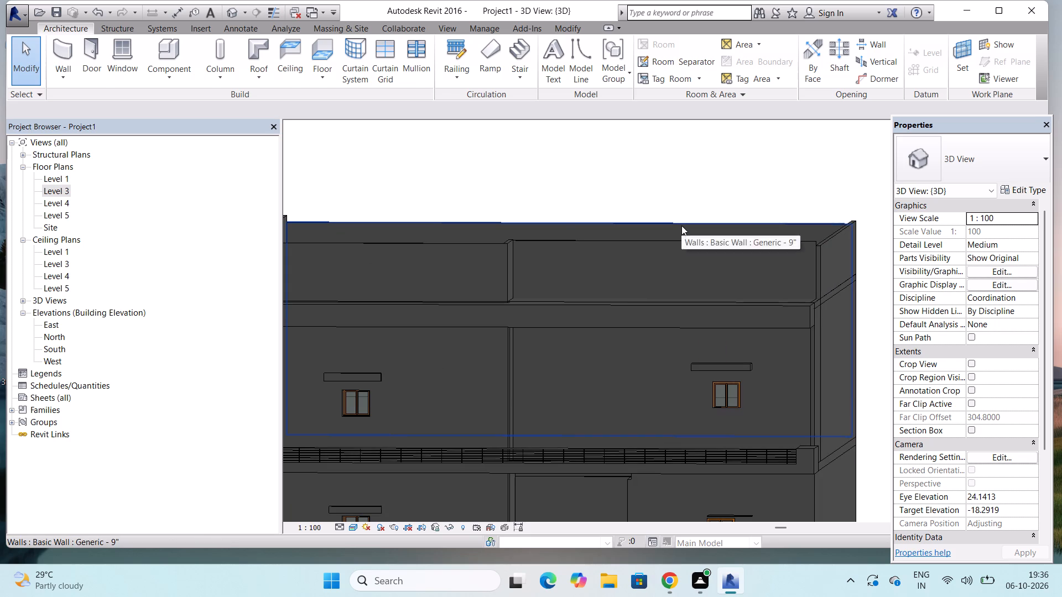
{"action": "left_click", "coordinate": [681, 226]}
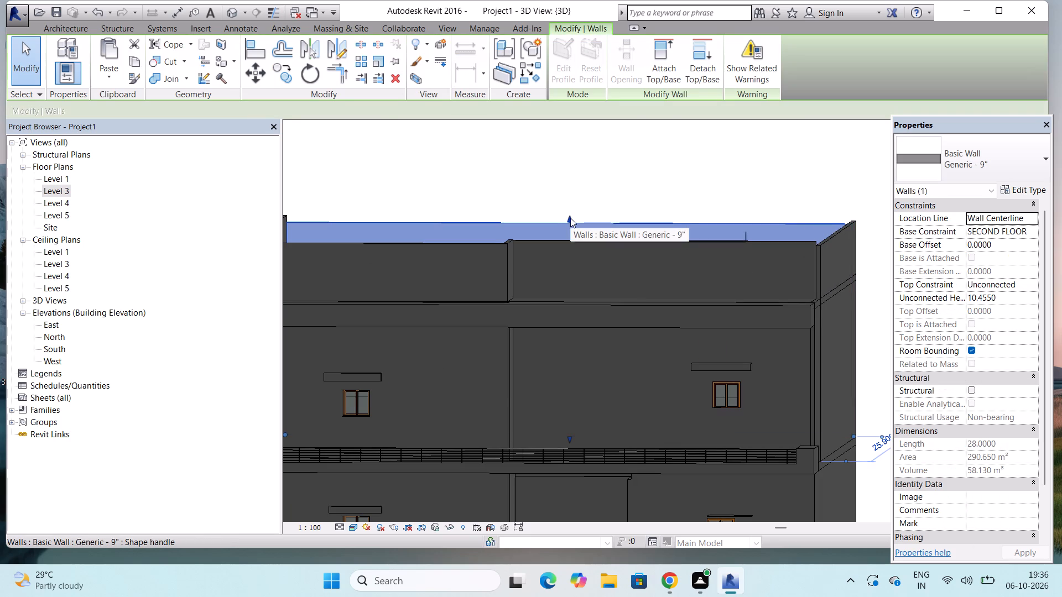
{"action": "left_click", "coordinate": [570, 218]}
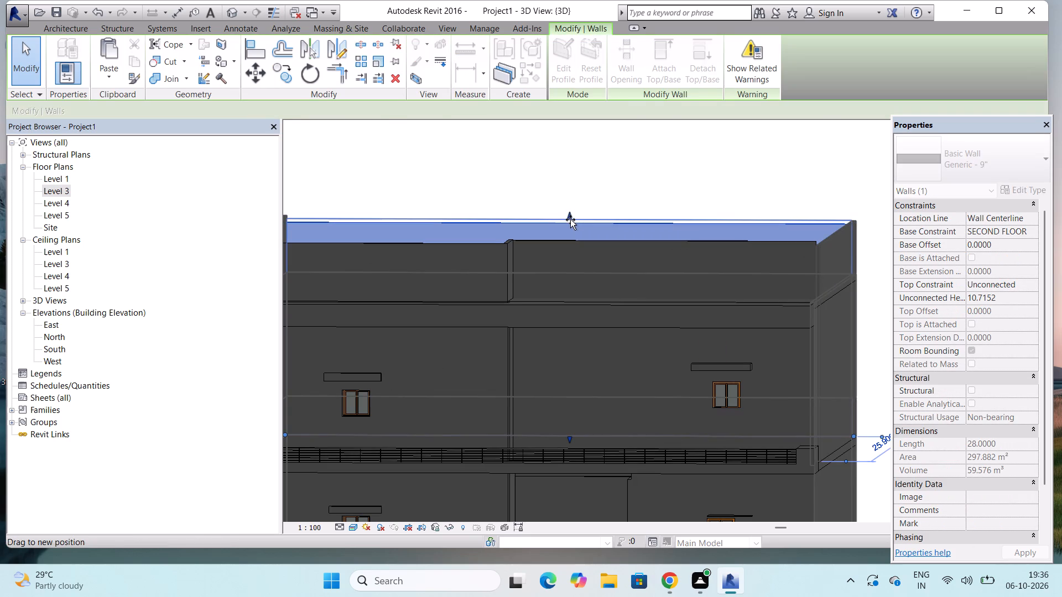
{"action": "scroll", "coordinate": [610, 198], "scroll_direction": "down", "scroll_amount": 4}
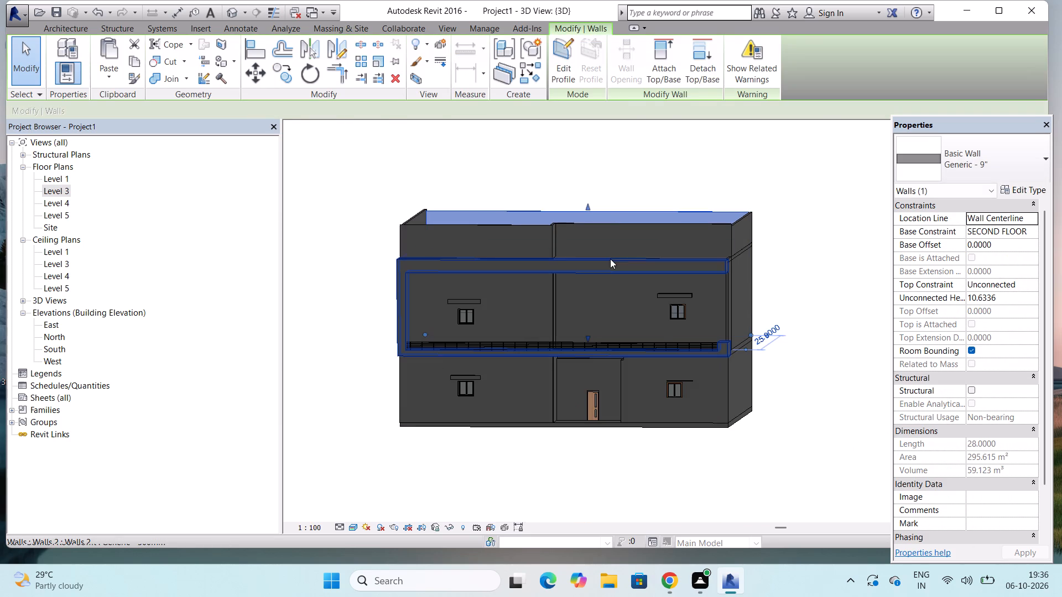
{"action": "key", "text": "Escape"}
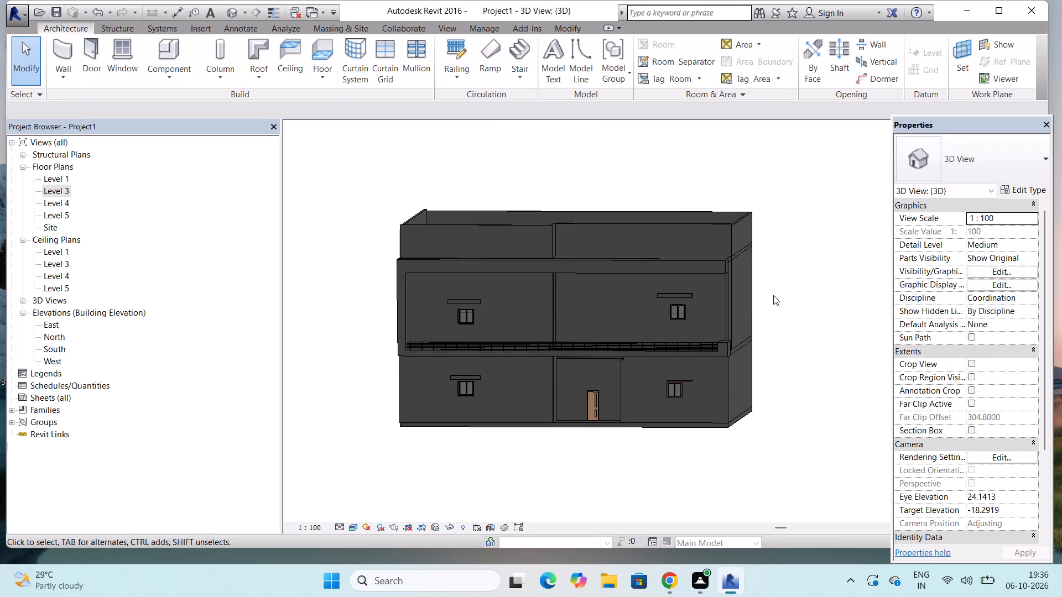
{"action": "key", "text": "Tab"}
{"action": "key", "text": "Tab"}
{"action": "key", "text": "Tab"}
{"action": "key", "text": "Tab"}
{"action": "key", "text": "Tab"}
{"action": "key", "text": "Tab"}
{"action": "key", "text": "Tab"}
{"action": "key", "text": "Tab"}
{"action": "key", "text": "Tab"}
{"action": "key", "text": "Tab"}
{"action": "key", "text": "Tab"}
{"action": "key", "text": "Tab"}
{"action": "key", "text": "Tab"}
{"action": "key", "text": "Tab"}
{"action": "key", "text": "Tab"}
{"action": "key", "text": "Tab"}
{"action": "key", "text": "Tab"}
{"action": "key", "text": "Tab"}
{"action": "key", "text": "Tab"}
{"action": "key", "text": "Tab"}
Set up a region rendering of the building's front view, enlarging the render region around the whole building to about 735 × 515 pixels.
{"action": "middle_click_drag", "start_coordinate": [773, 295], "coordinate": [784, 280]}
{"action": "middle_click_drag", "start_coordinate": [773, 327], "coordinate": [777, 296], "text": "shift"}
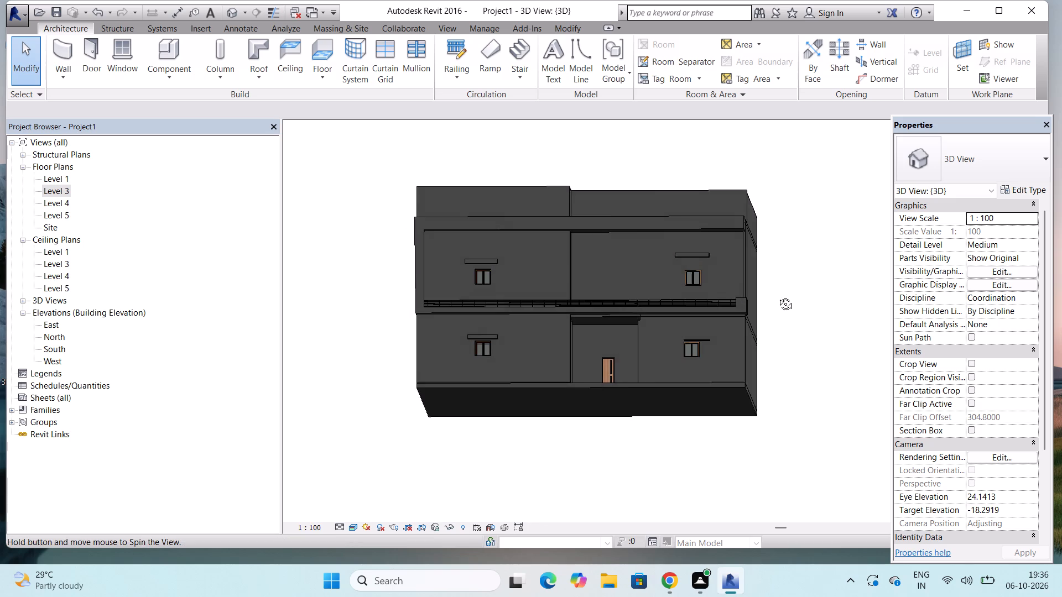
{"action": "middle_click_drag", "start_coordinate": [777, 296], "coordinate": [780, 318], "text": "shift"}
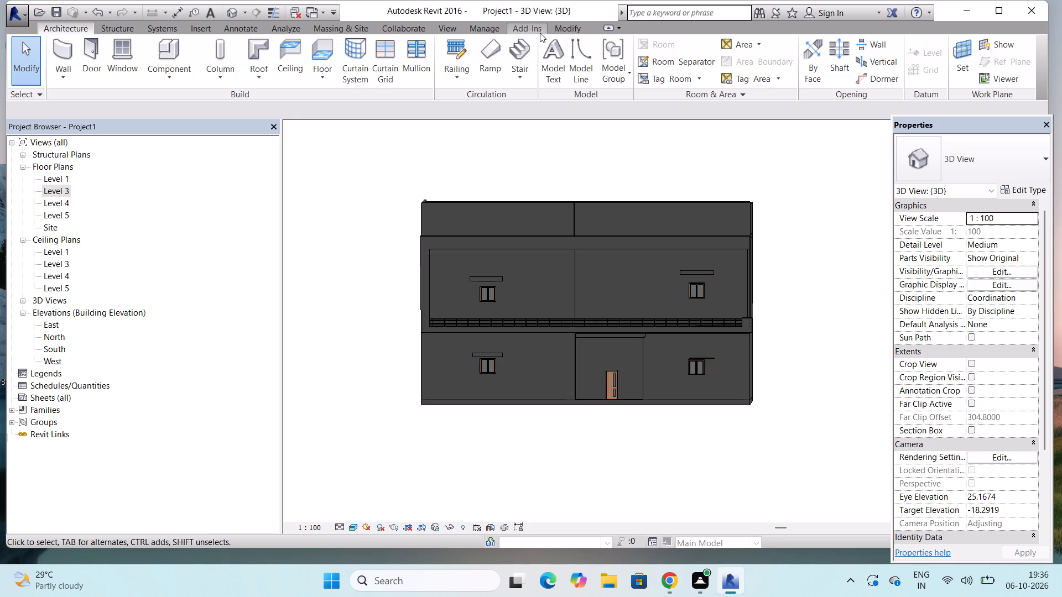
{"action": "left_click", "coordinate": [446, 25]}
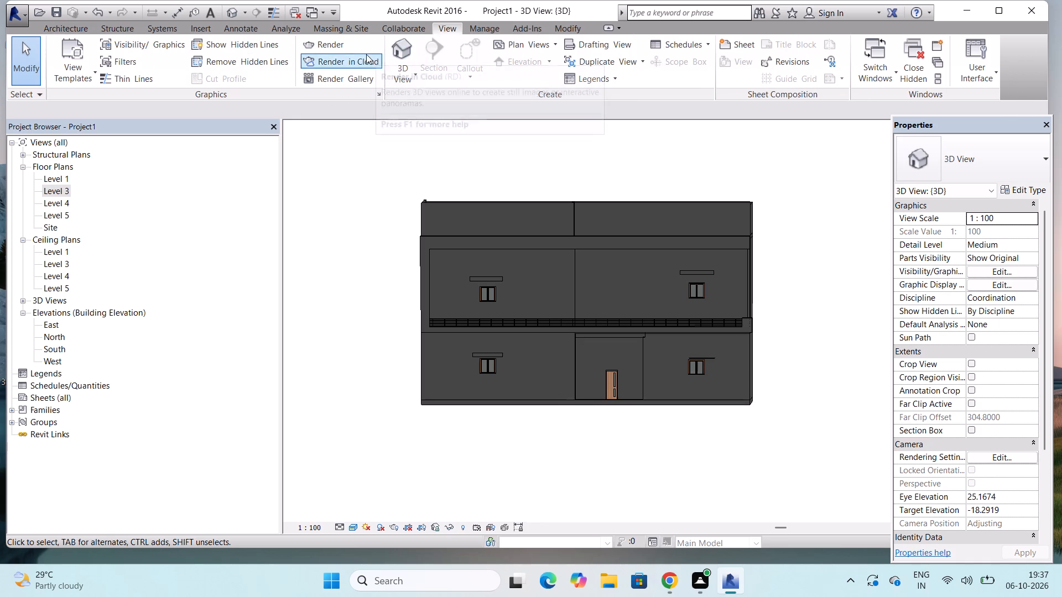
{"action": "left_click", "coordinate": [345, 44]}
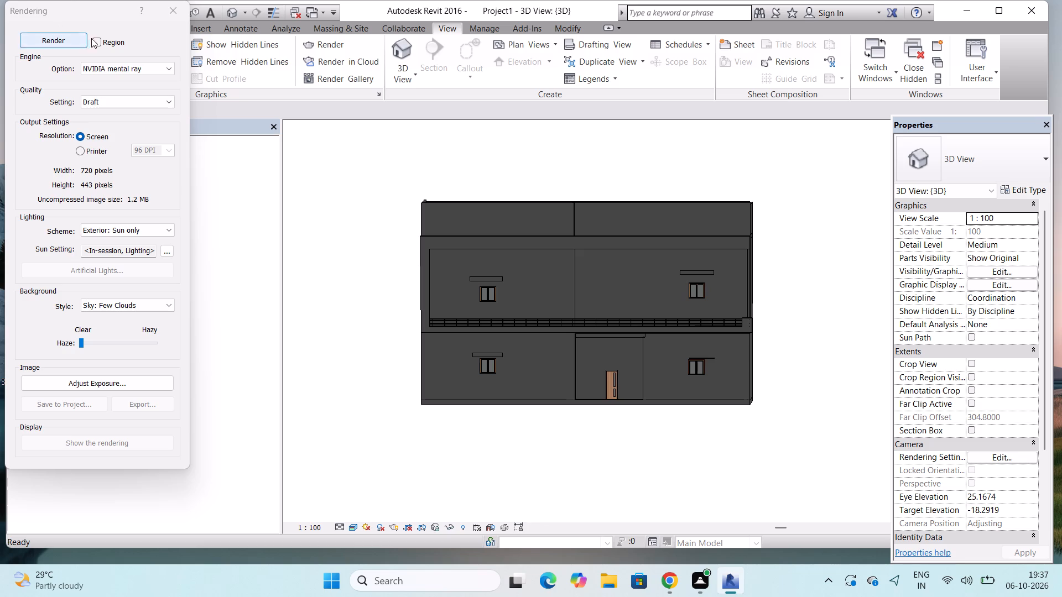
{"action": "left_click", "coordinate": [96, 40]}
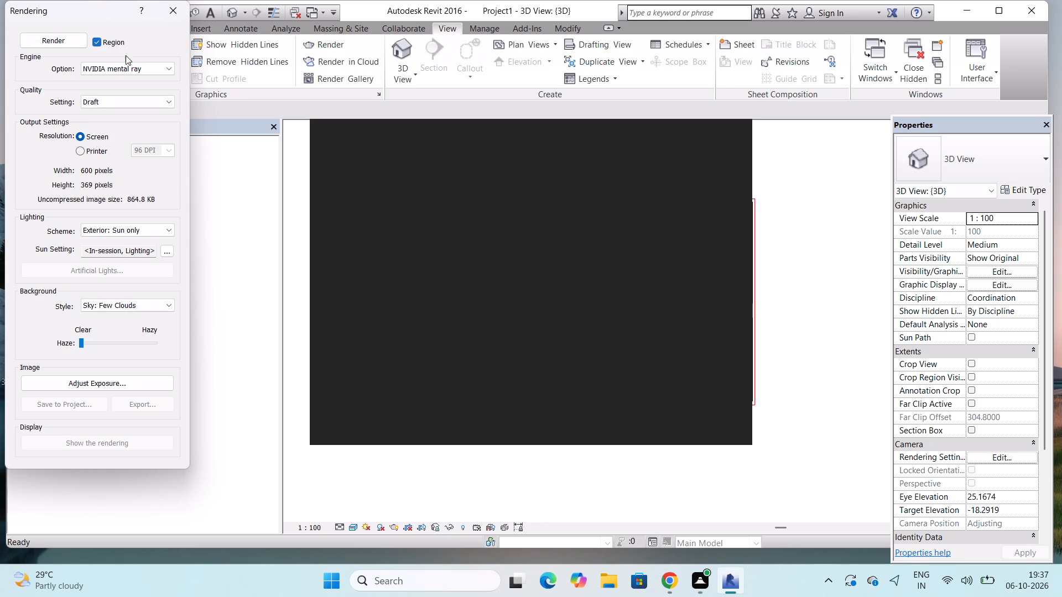
{"action": "left_click", "coordinate": [722, 136]}
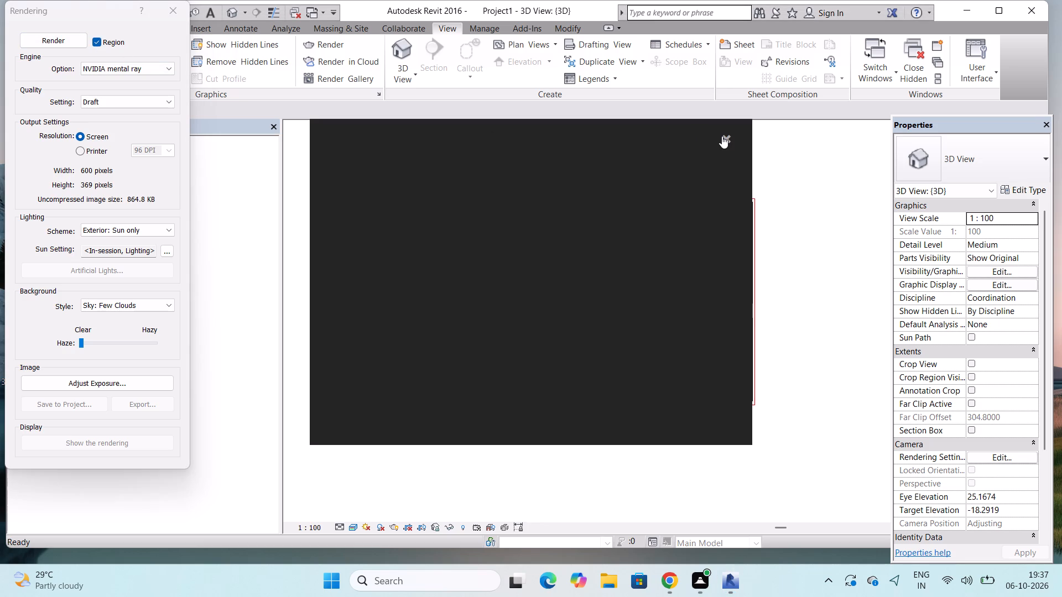
{"action": "left_click_drag", "start_coordinate": [754, 310], "coordinate": [784, 313]}
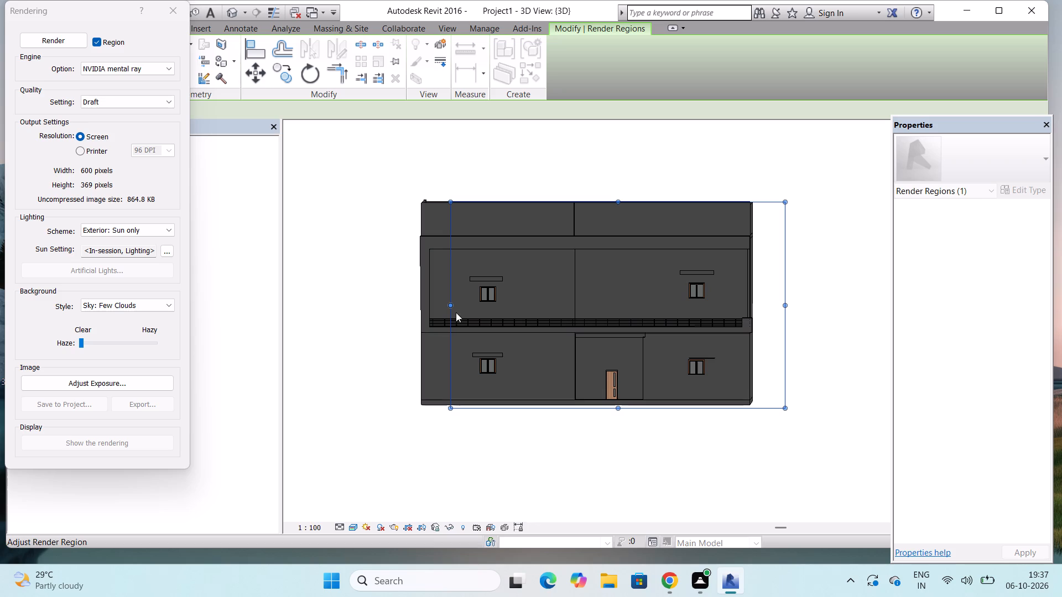
{"action": "left_click_drag", "start_coordinate": [450, 305], "coordinate": [374, 308]}
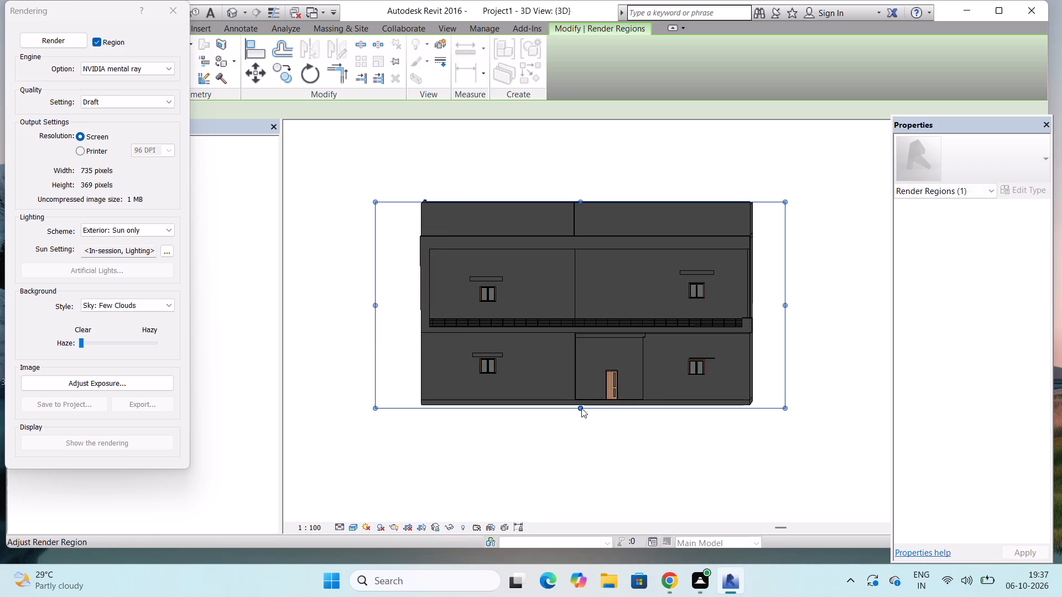
{"action": "left_click_drag", "start_coordinate": [581, 407], "coordinate": [579, 436]}
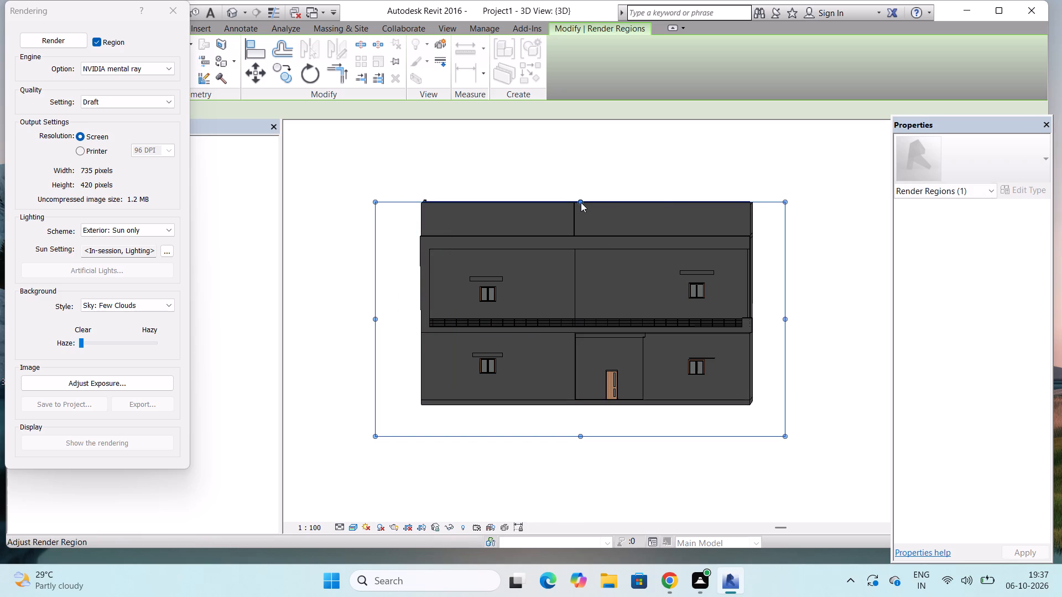
{"action": "left_click_drag", "start_coordinate": [581, 201], "coordinate": [600, 148]}
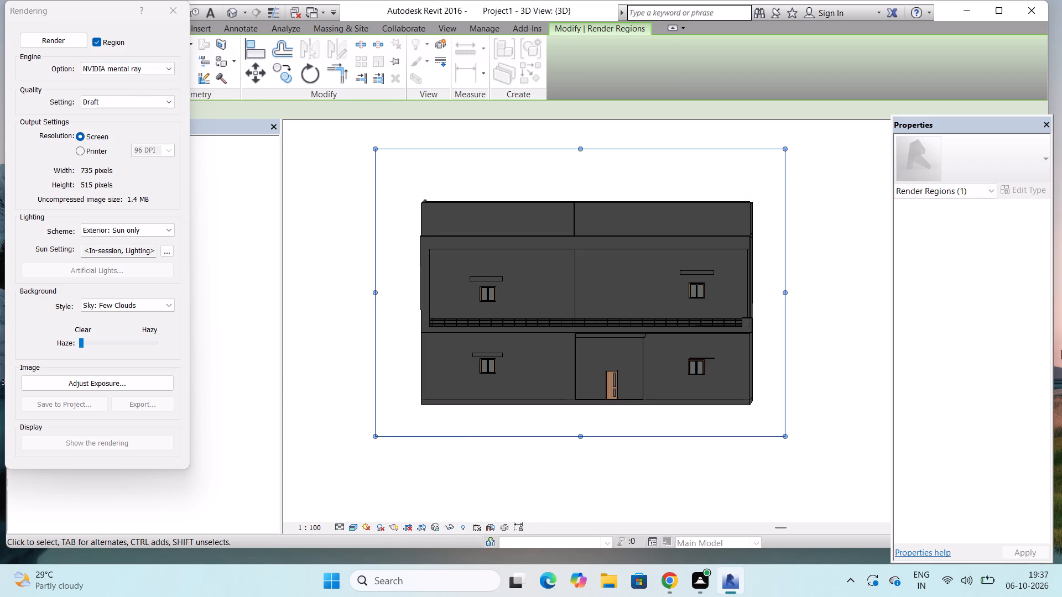
Render the region at Draft quality and save the image to the project under the default name.
{"action": "left_click", "coordinate": [52, 39]}
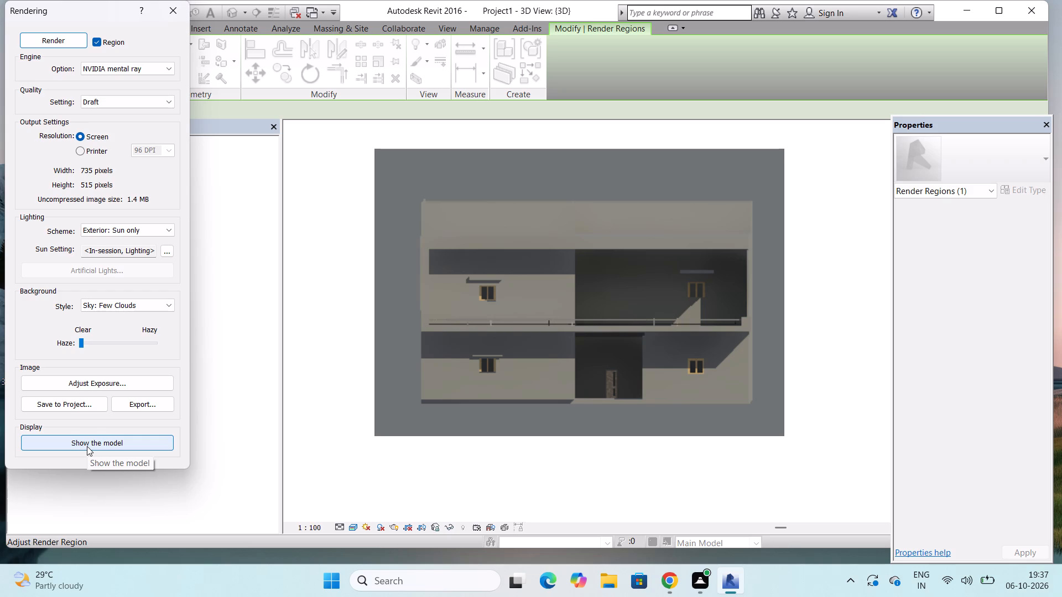
{"action": "left_click", "coordinate": [87, 402]}
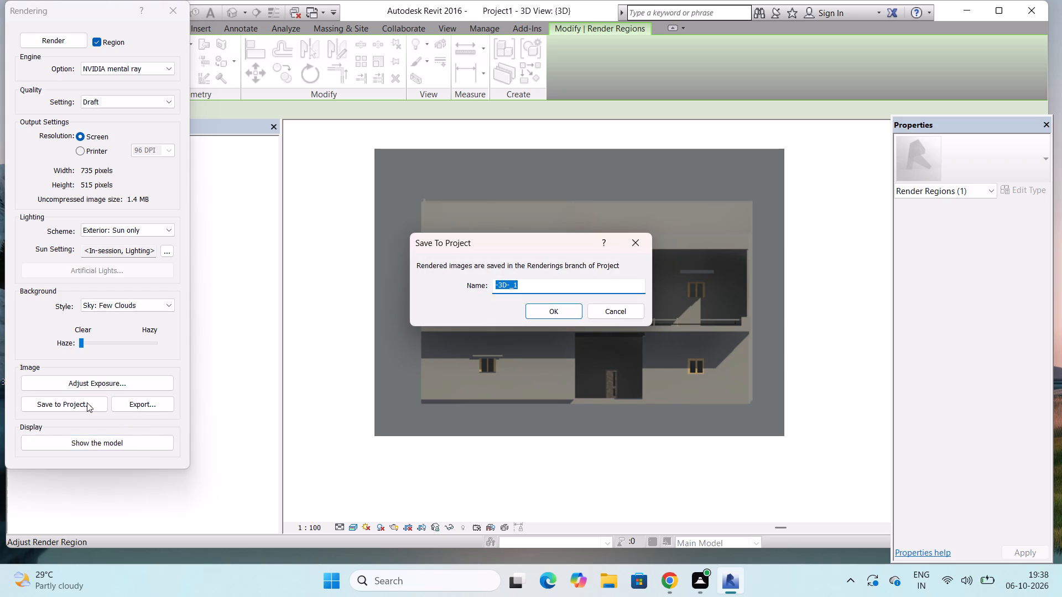
{"action": "left_click", "coordinate": [551, 308]}
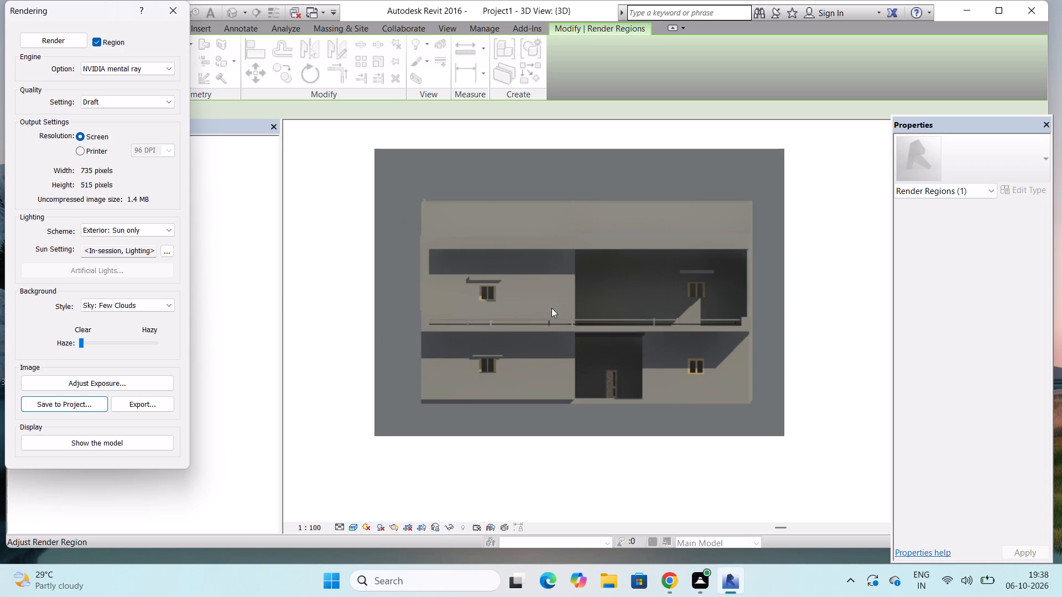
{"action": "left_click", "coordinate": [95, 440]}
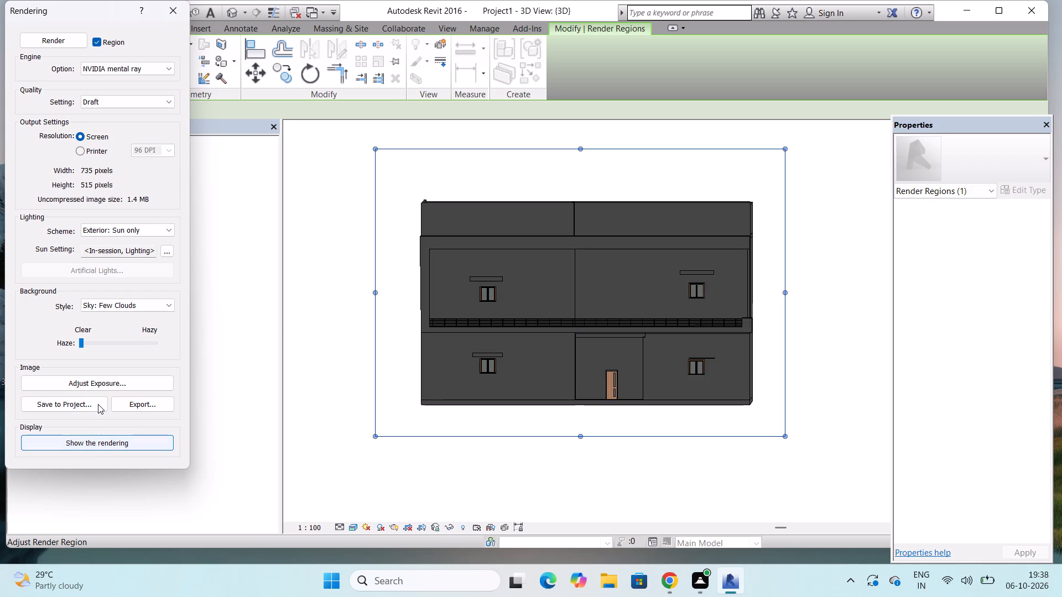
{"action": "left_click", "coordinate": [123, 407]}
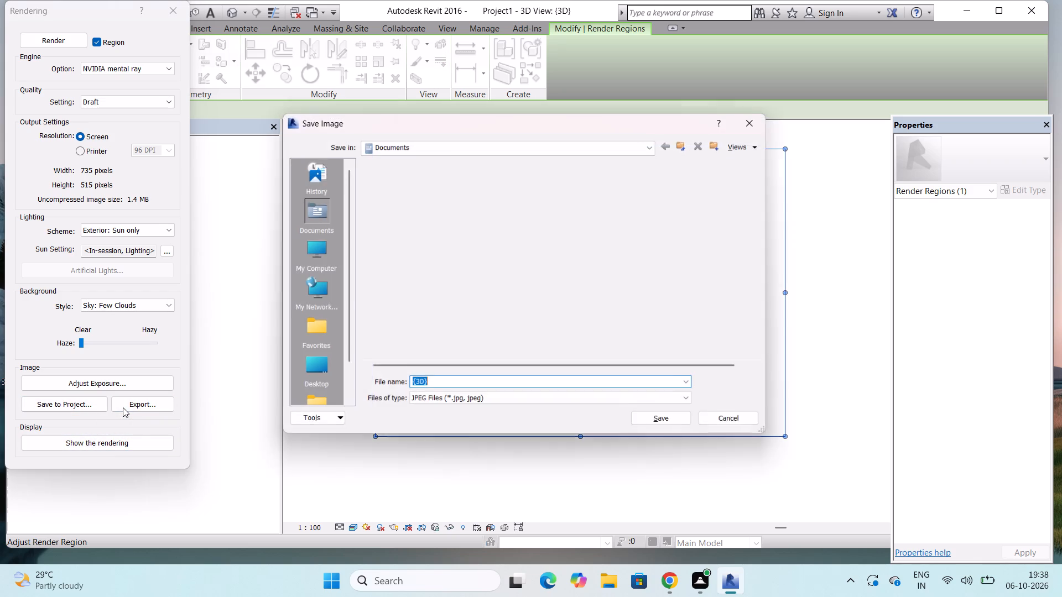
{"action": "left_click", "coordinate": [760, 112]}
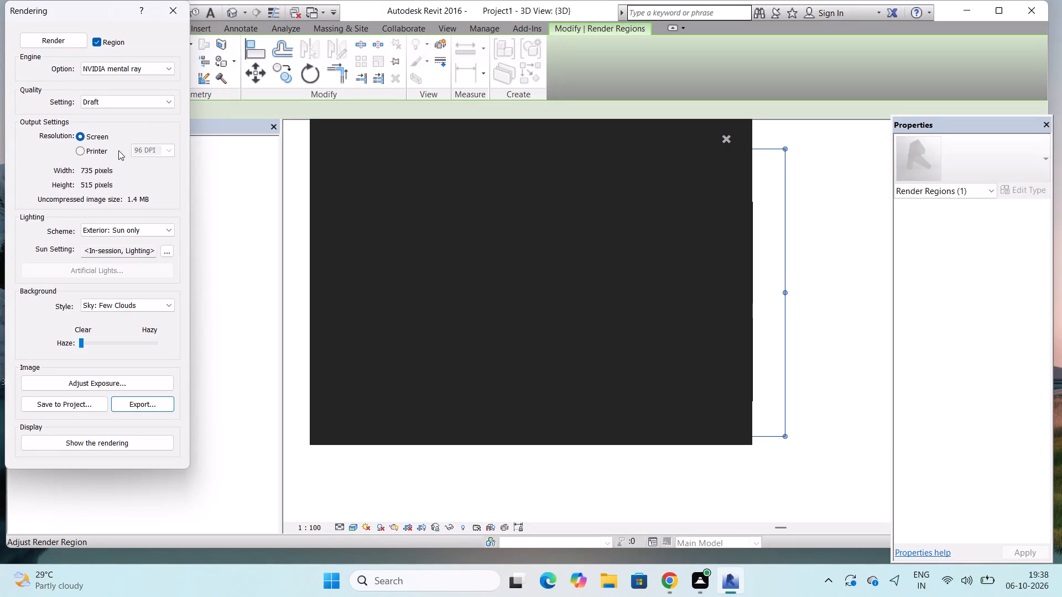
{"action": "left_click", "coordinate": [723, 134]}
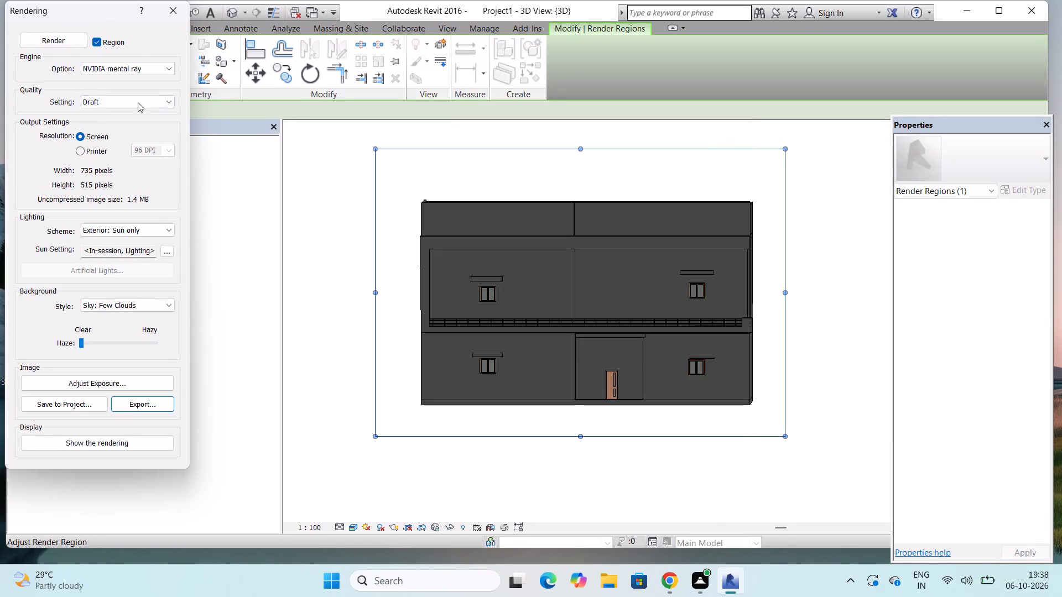
Render the region again, export the image to the Desktop as a JPEG named {3D}, and close the rendering settings.
{"action": "left_click", "coordinate": [58, 38]}
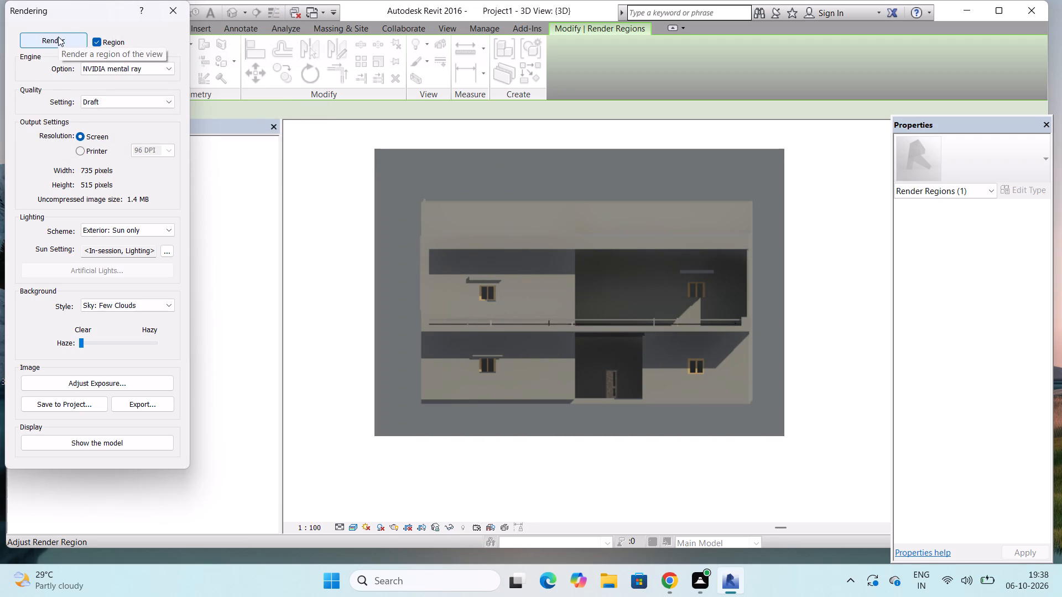
{"action": "left_click", "coordinate": [137, 403]}
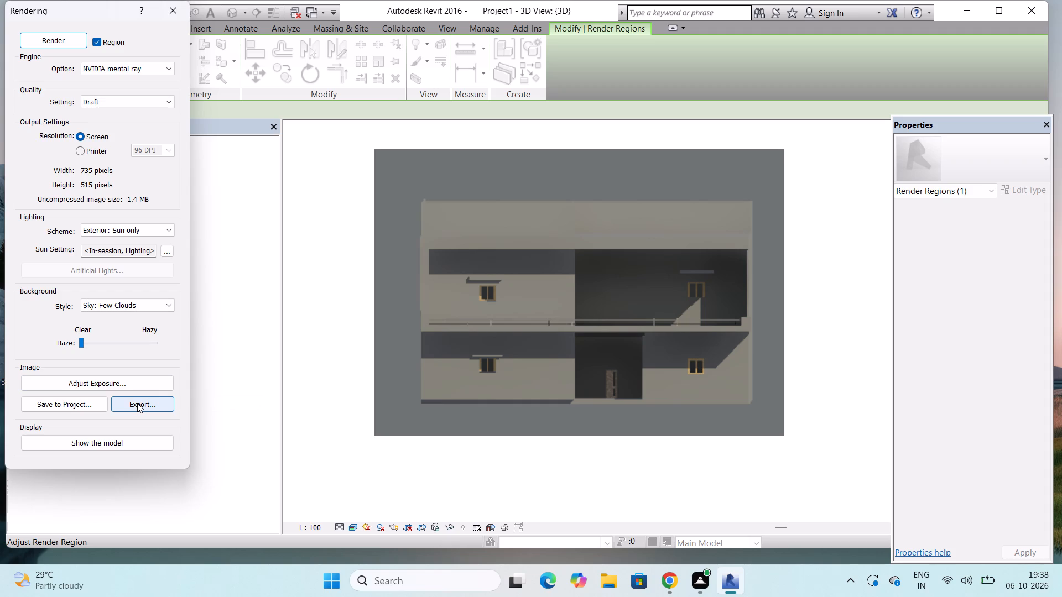
{"action": "left_click", "coordinate": [142, 401]}
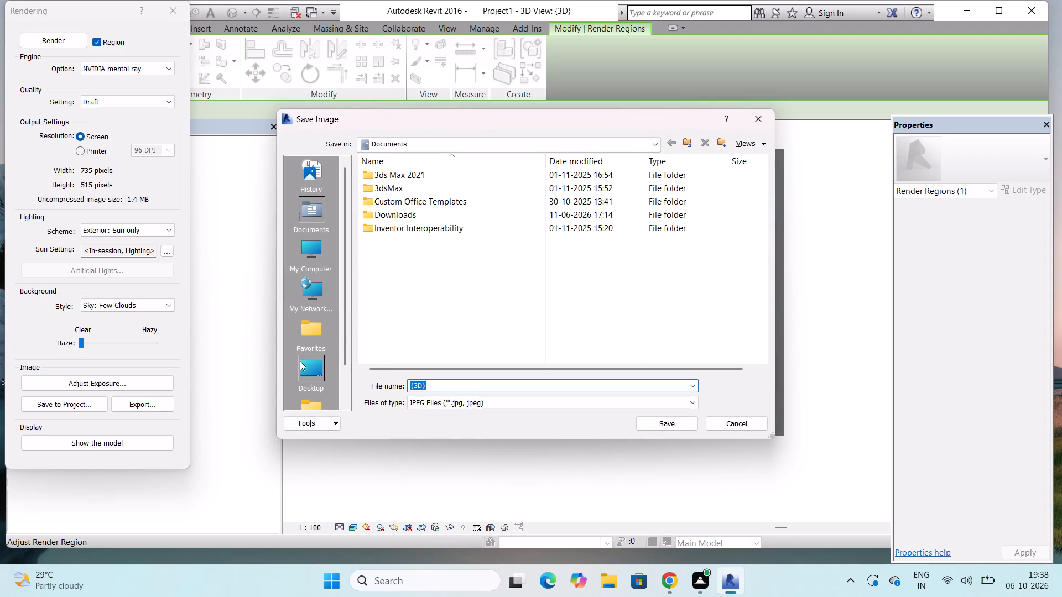
{"action": "left_click", "coordinate": [300, 361]}
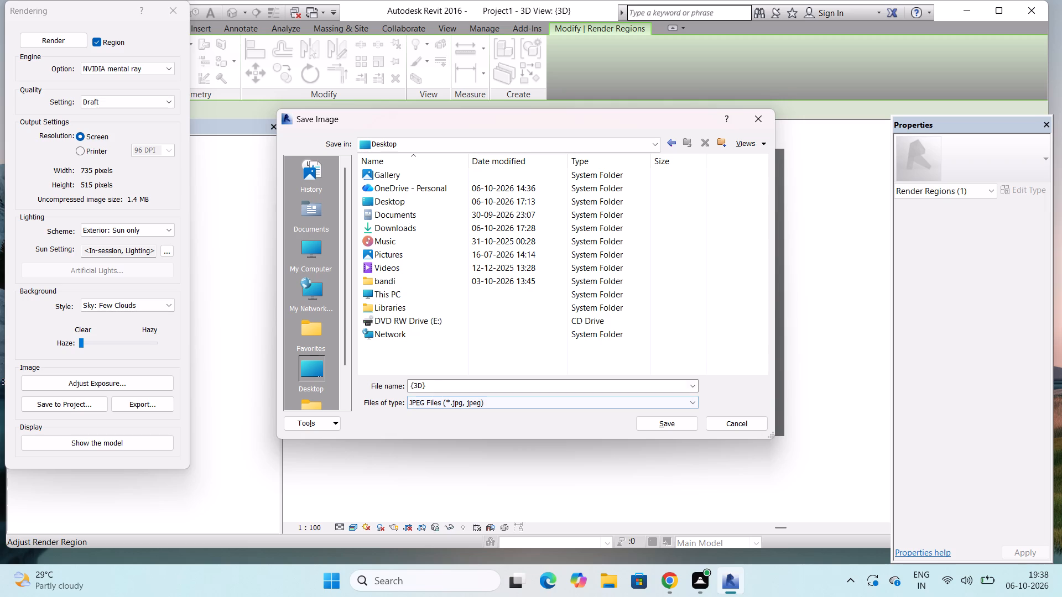
{"action": "left_click", "coordinate": [686, 427]}
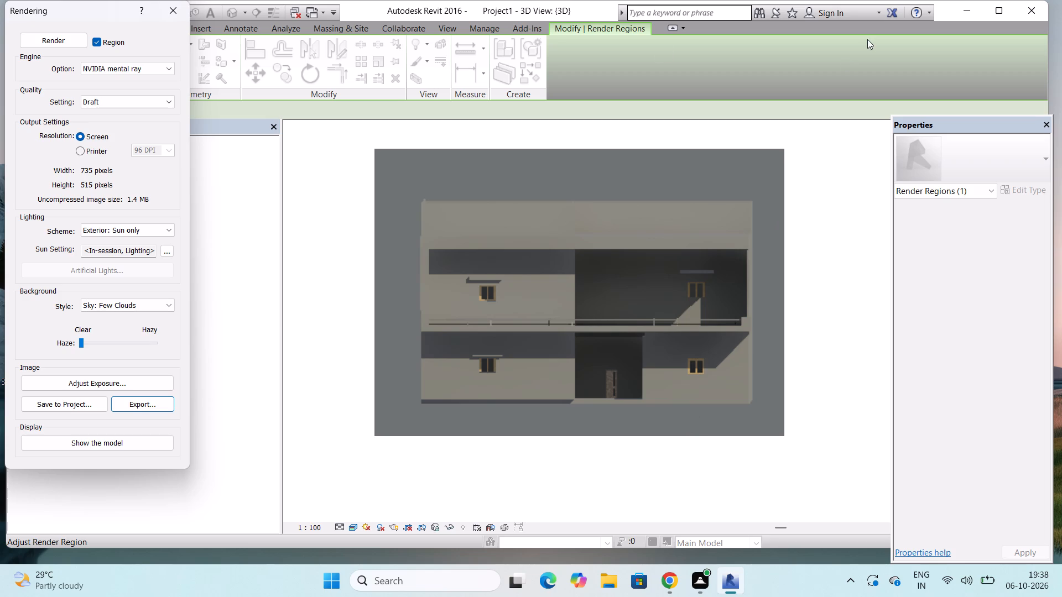
{"action": "left_click", "coordinate": [176, 8]}
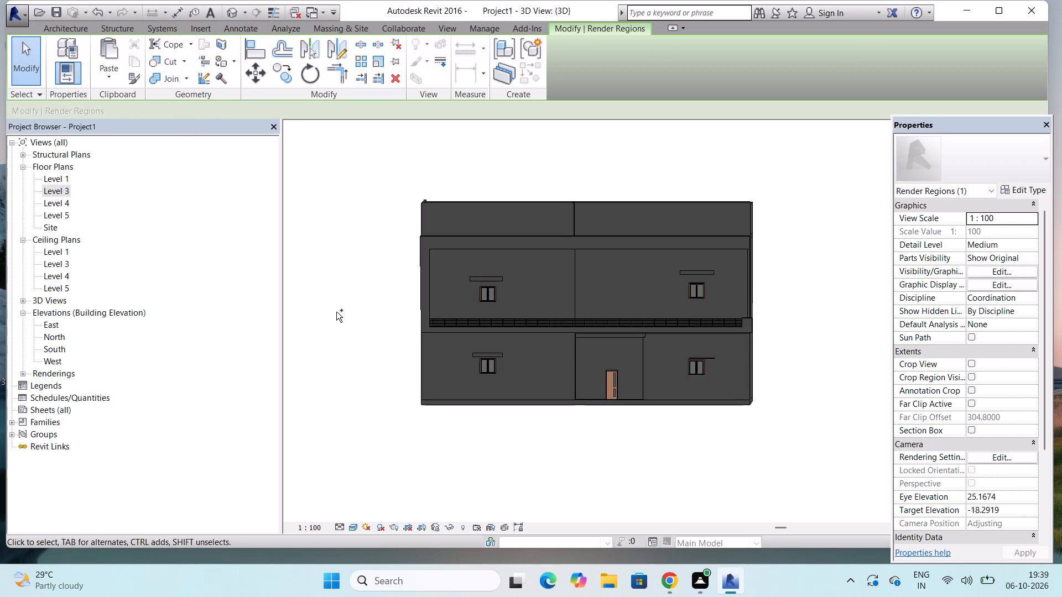
Save the project to the Desktop as the Revit project file Project1.
{"action": "key", "text": "ctrl+s"}
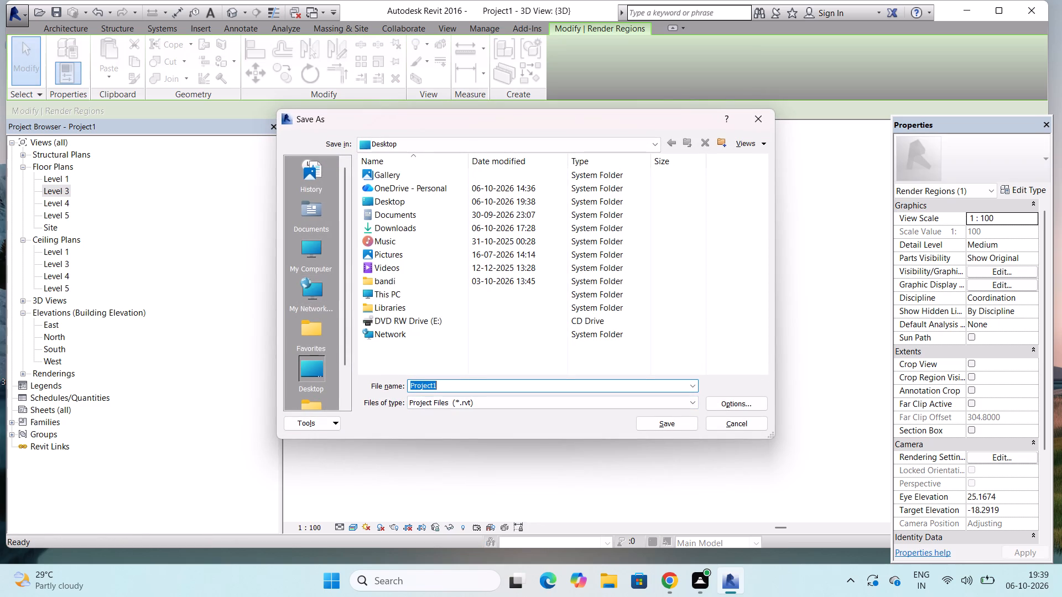
{"action": "left_click", "coordinate": [677, 421]}
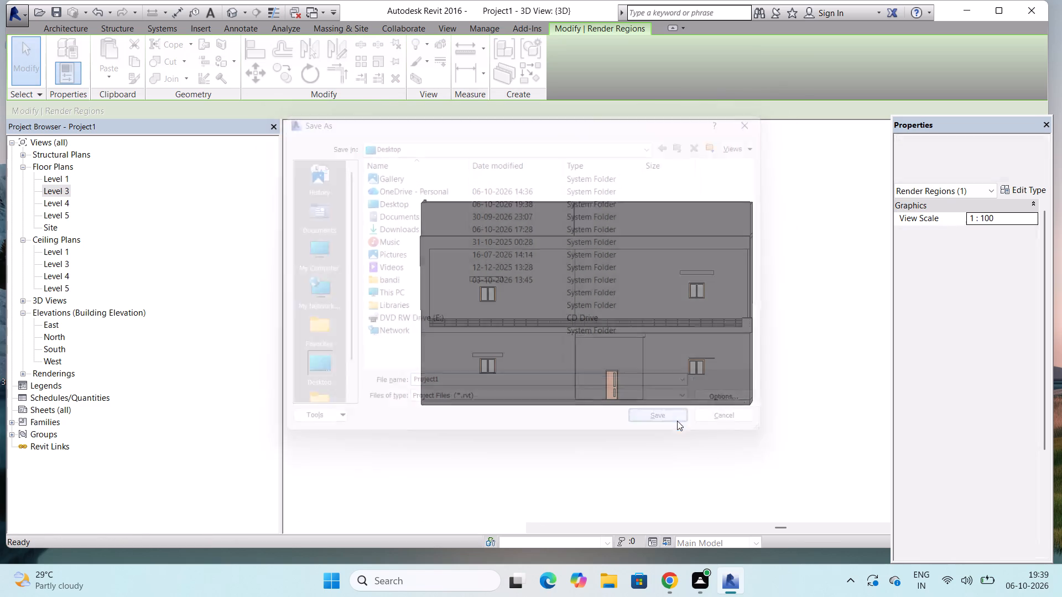